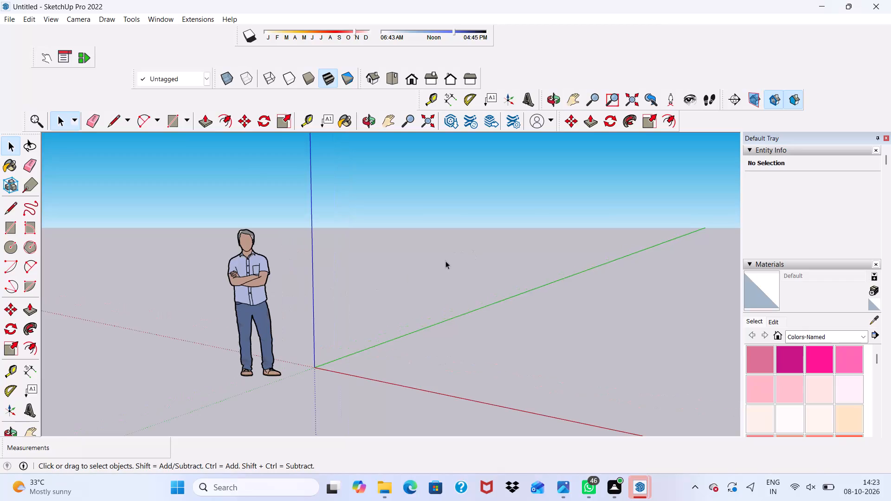
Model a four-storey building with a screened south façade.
Draw a rectangle about 13' 1" by 13' 5" on the ground plane, beyond the scale figure near the origin.
middle_drag(445, 261, 548, 295)
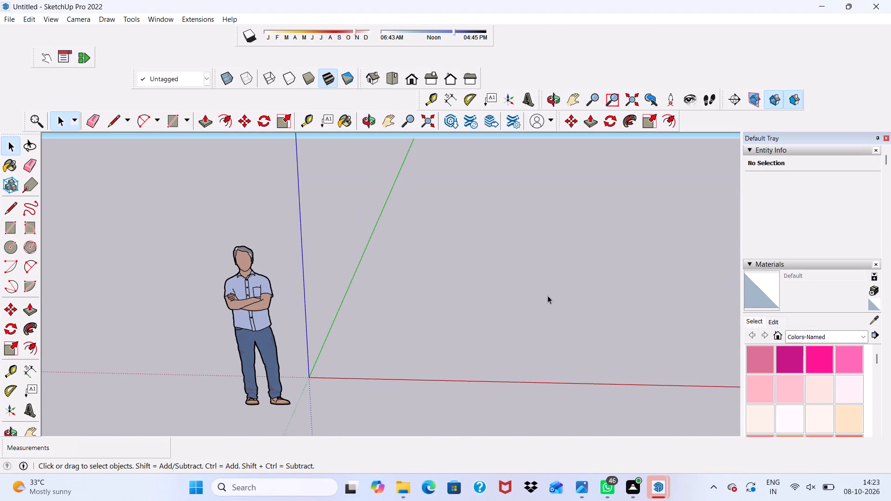
scroll(547, 295, up, 2)
scroll(514, 287, down, 1)
middle_drag(514, 287, 522, 212)
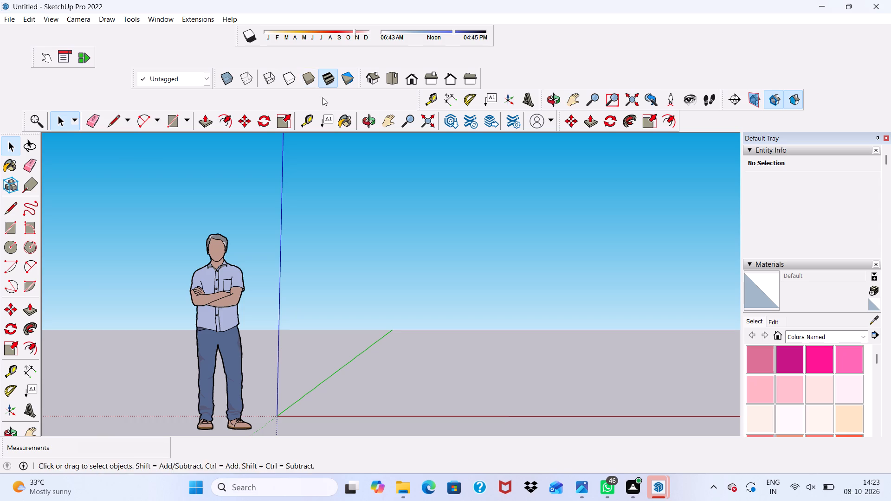
click(170, 120)
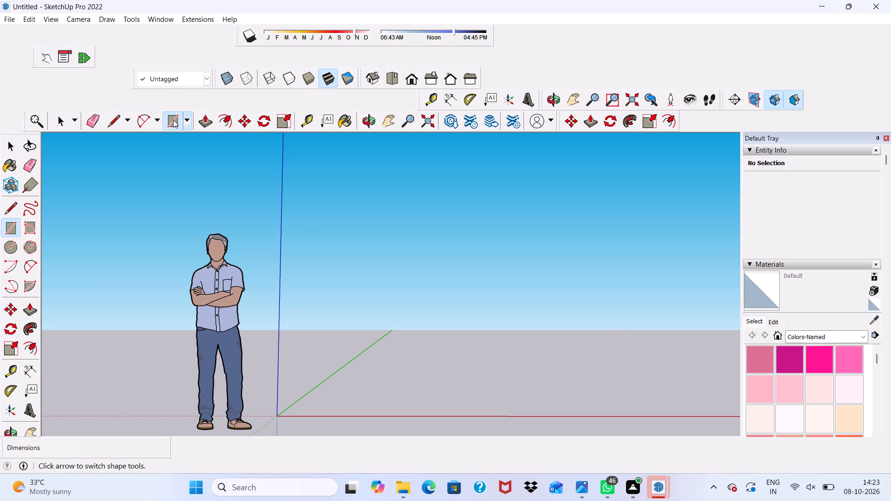
scroll(616, 339, up, 5)
scroll(511, 262, down, 1)
middle_drag(494, 268, 512, 343)
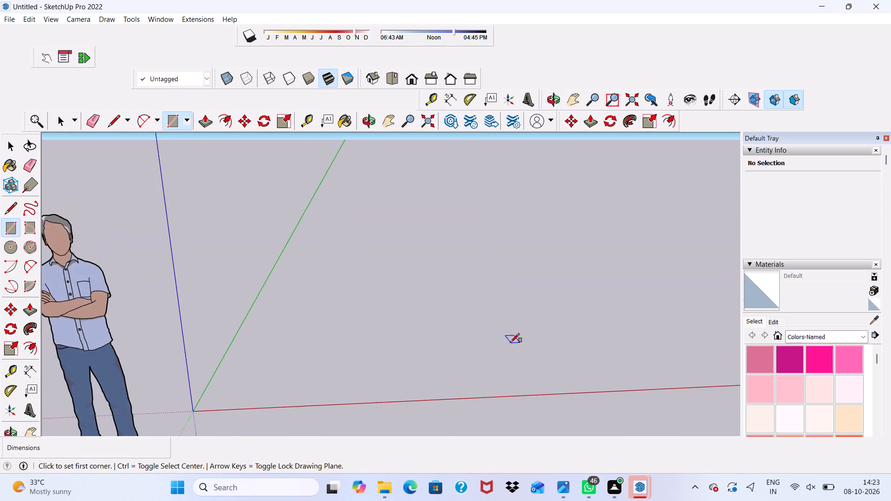
scroll(433, 257, up, 4)
click(394, 244)
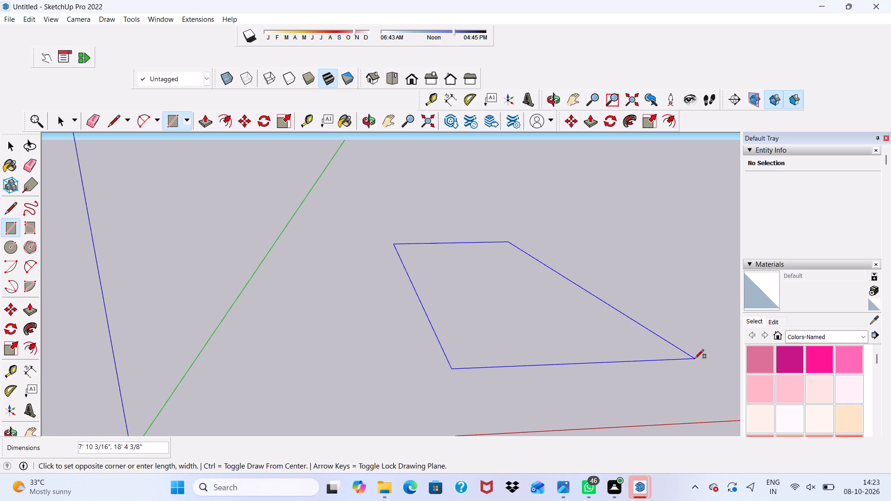
scroll(691, 357, down, 4)
scroll(600, 313, up, 2)
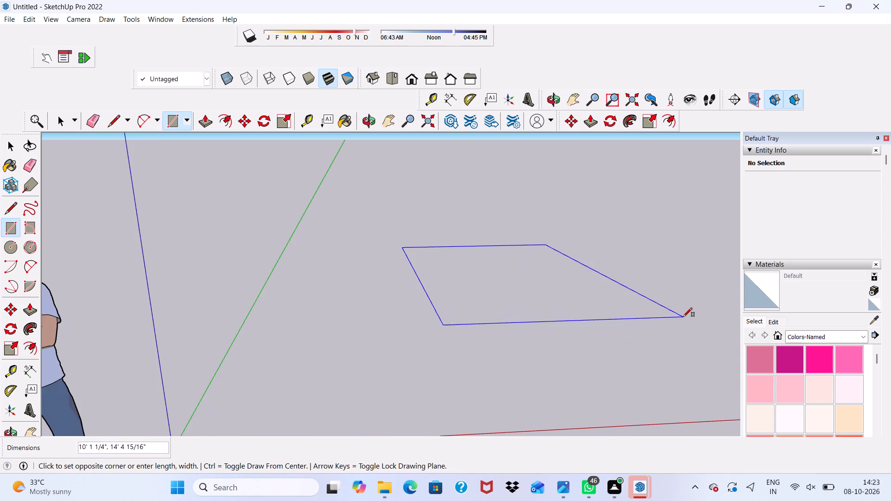
scroll(690, 328, down, 2)
scroll(425, 342, down, 4)
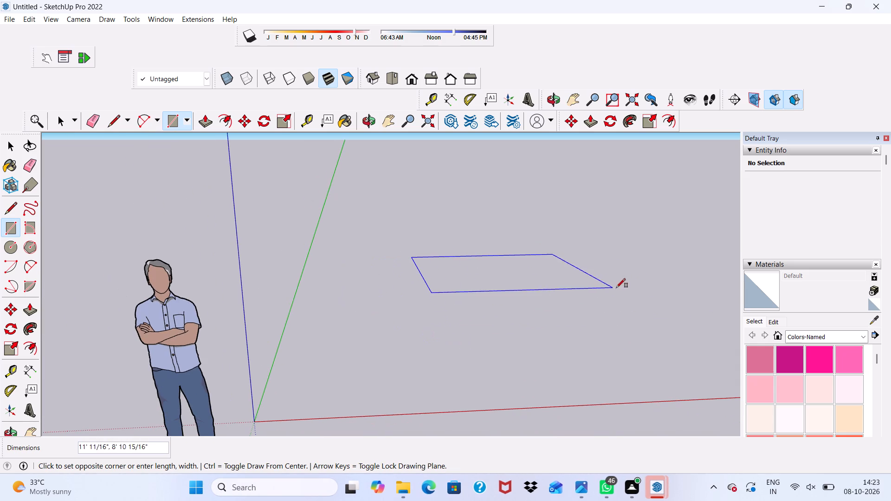
click(694, 312)
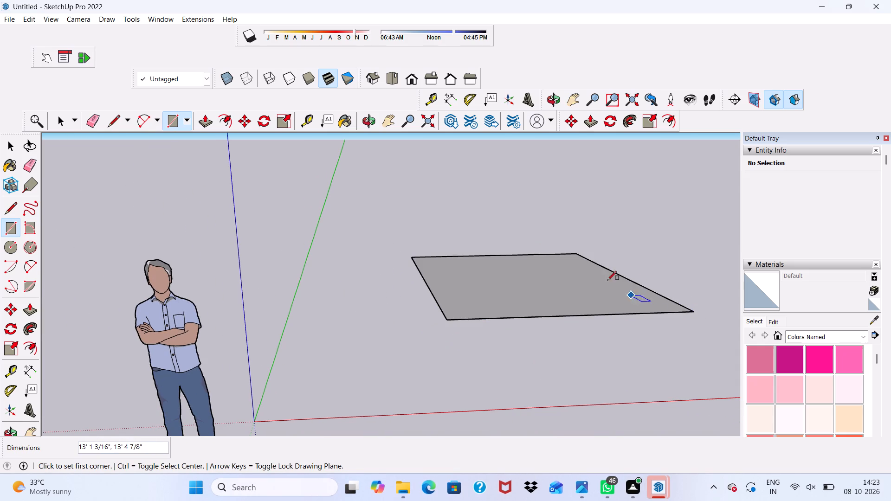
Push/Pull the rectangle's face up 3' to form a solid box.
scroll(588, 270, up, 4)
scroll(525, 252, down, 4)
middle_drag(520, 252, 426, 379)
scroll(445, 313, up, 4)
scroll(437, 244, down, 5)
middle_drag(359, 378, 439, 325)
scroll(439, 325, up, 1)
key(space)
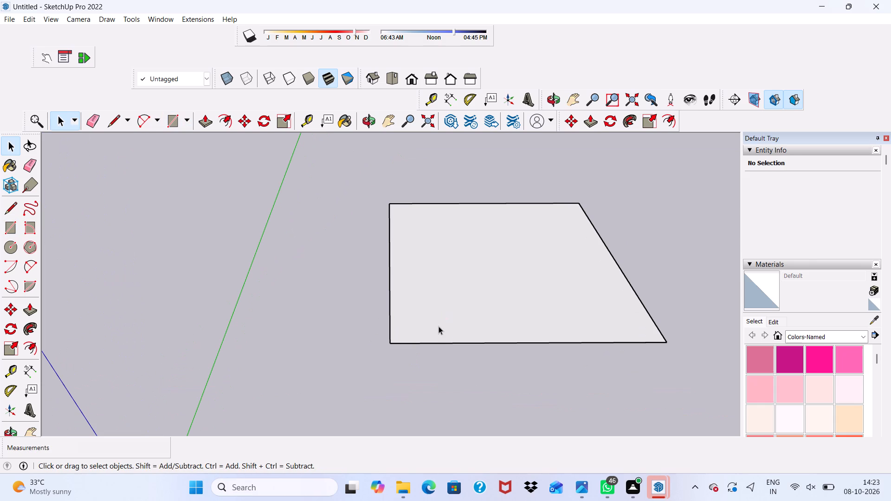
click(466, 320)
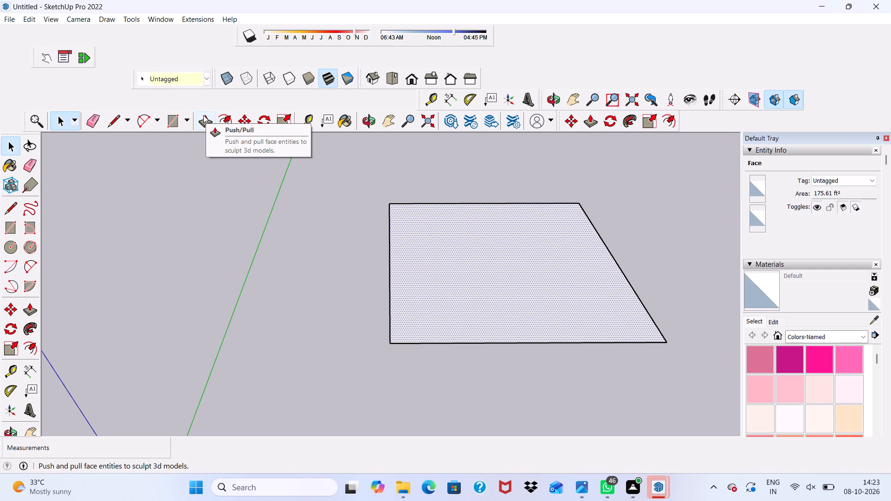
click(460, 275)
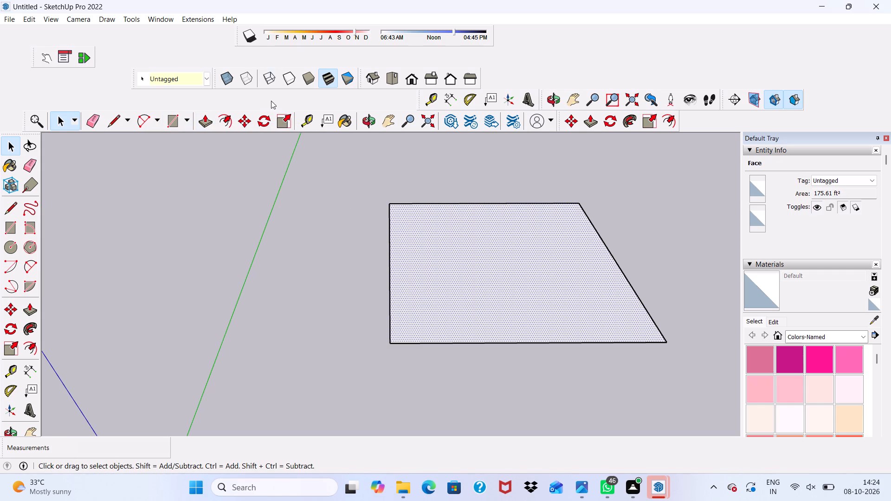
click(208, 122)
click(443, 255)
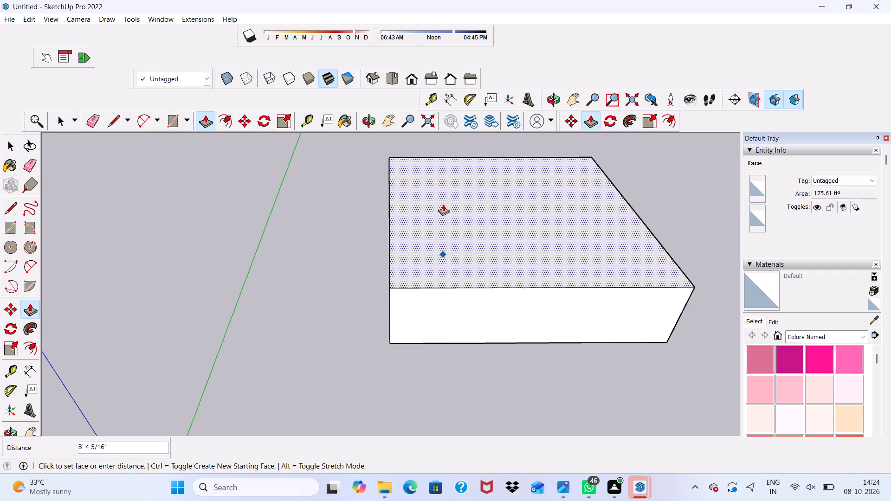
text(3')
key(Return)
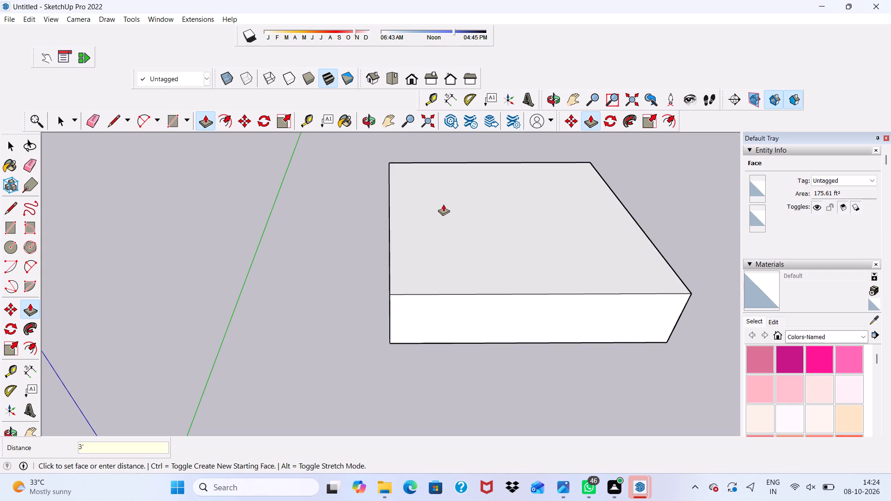
Examine the extruded box from several angles and distances, with nothing selected.
scroll(443, 204, down, 5)
middle_drag(460, 231, 498, 172)
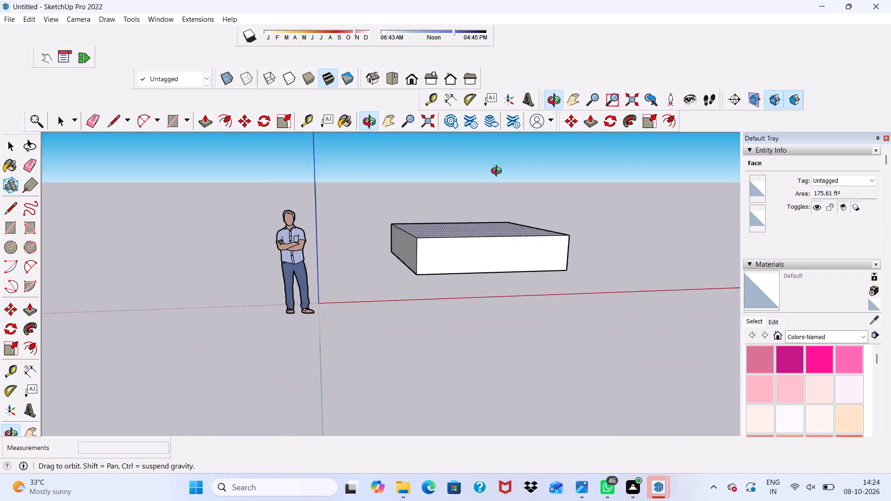
middle_drag(498, 172, 525, 244)
scroll(525, 244, up, 4)
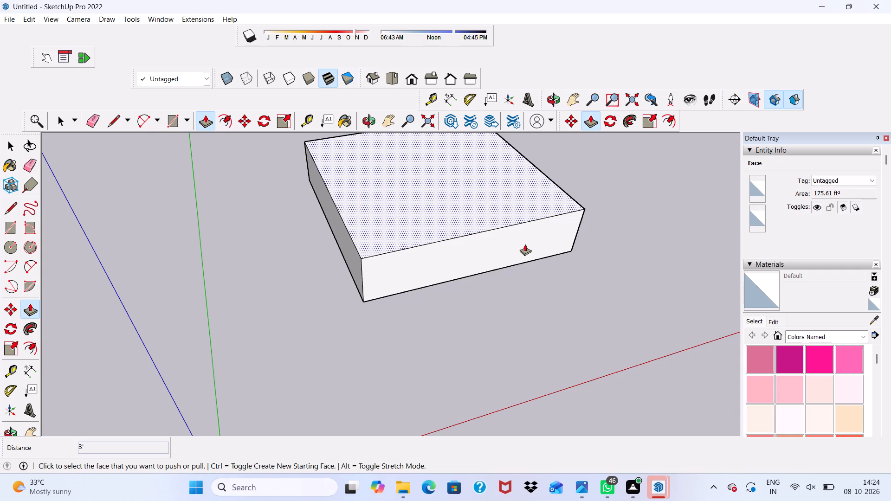
key(space)
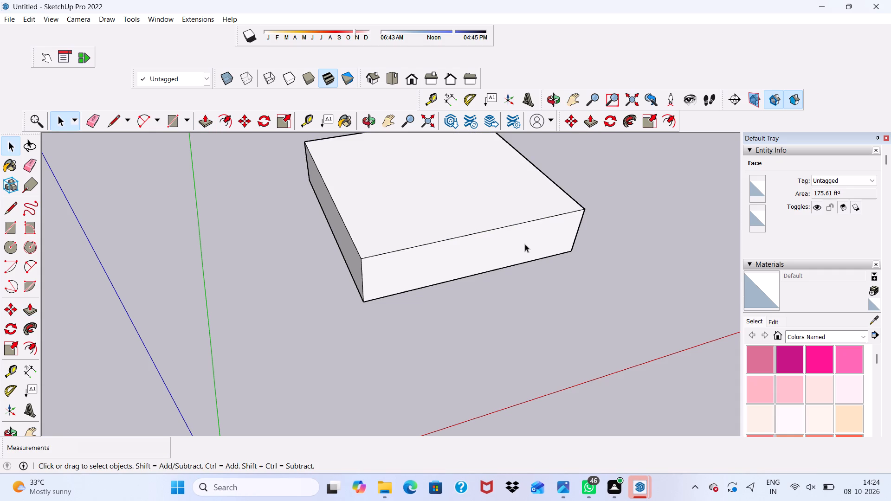
scroll(487, 243, down, 6)
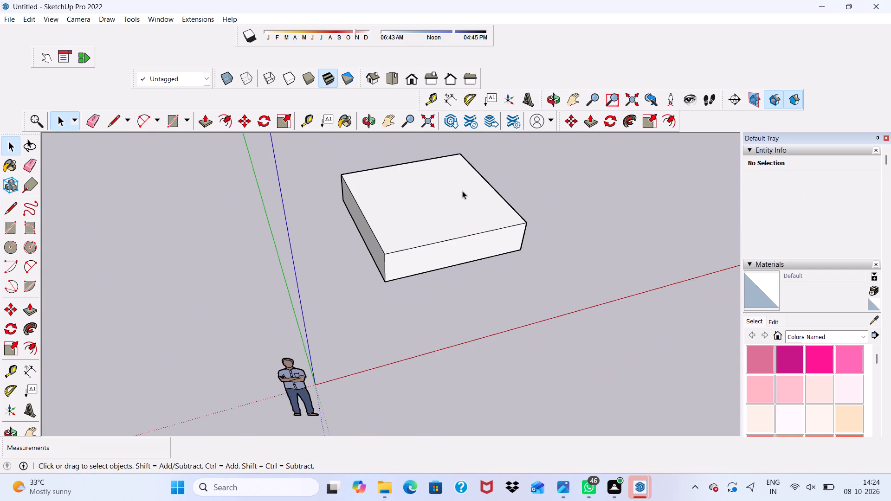
scroll(462, 191, up, 9)
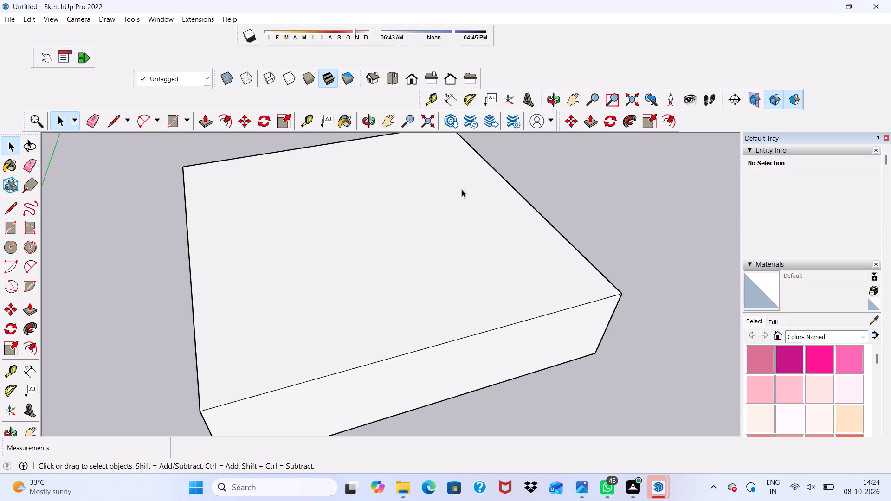
scroll(459, 193, down, 4)
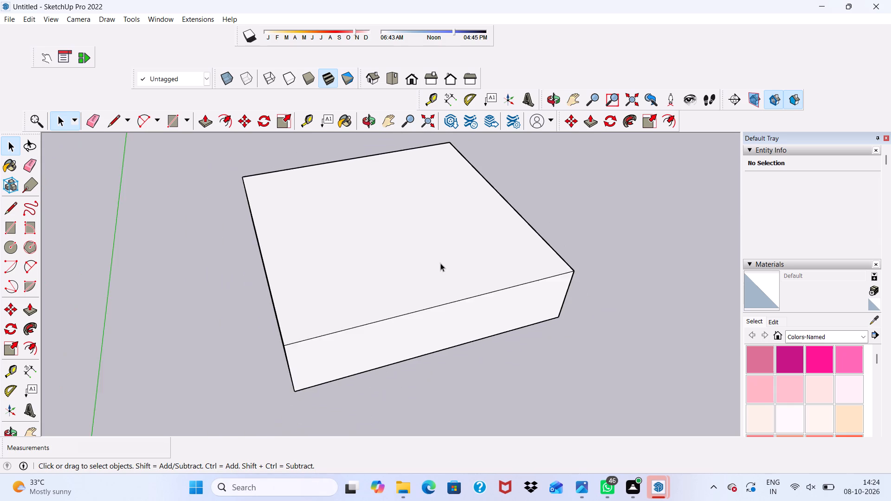
scroll(440, 263, down, 4)
middle_drag(441, 292, 443, 200)
scroll(443, 200, up, 2)
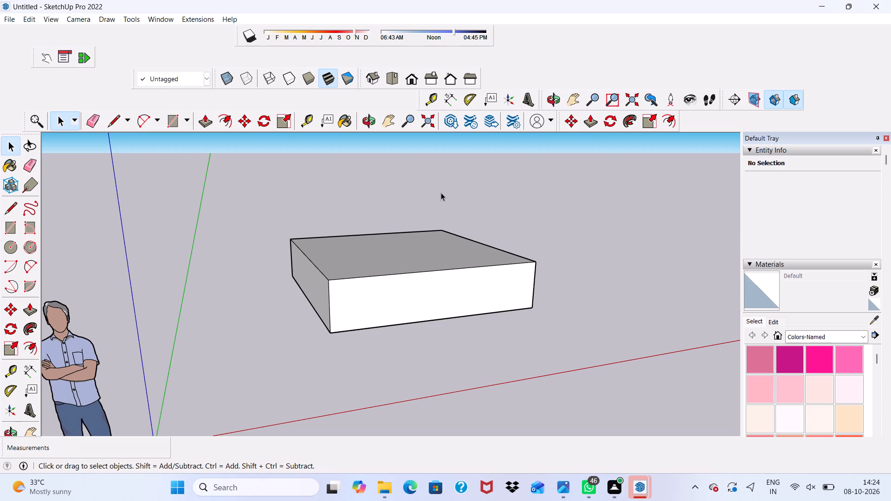
scroll(440, 192, up, 2)
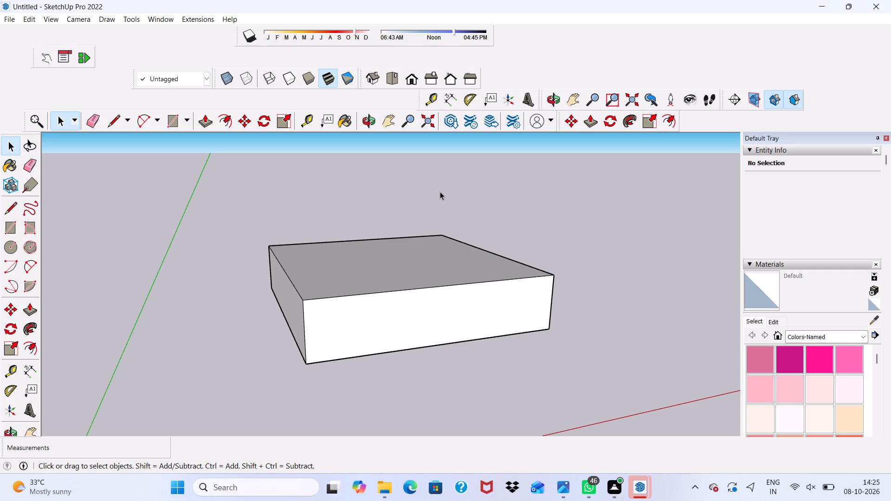
scroll(409, 289, down, 6)
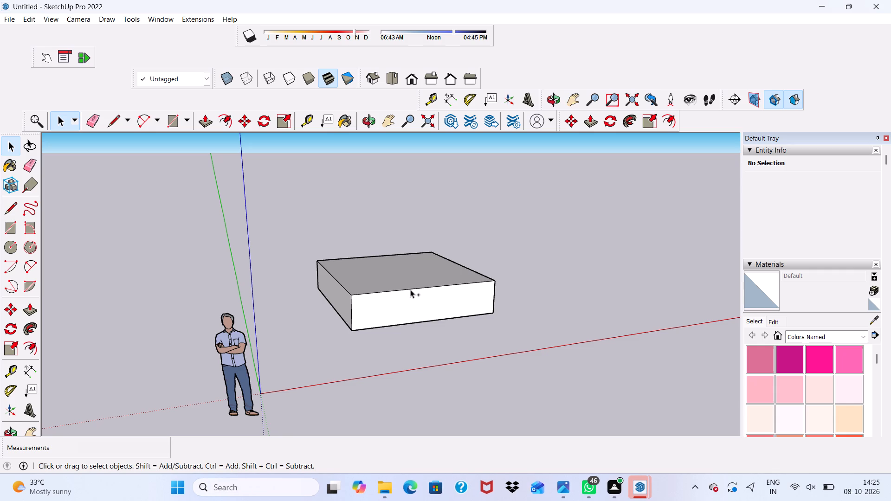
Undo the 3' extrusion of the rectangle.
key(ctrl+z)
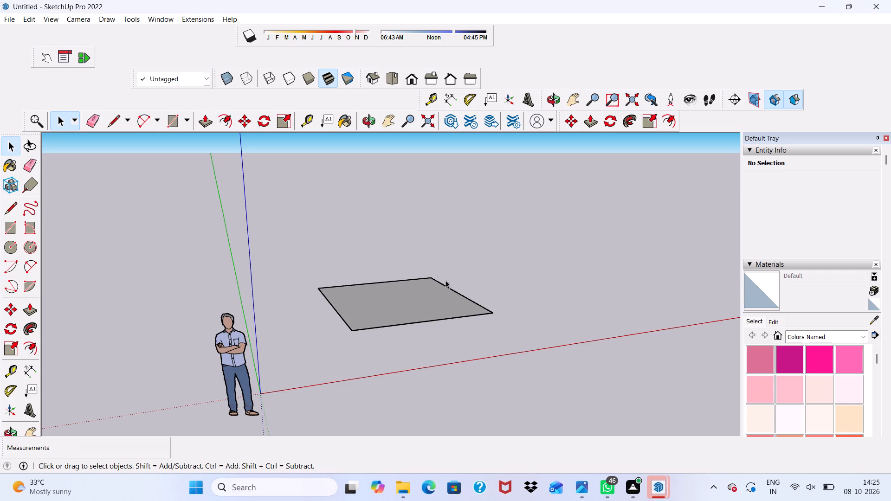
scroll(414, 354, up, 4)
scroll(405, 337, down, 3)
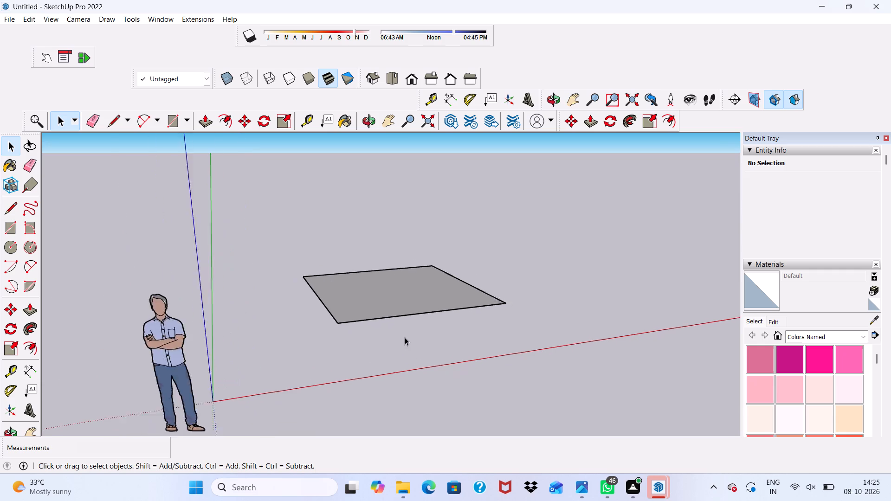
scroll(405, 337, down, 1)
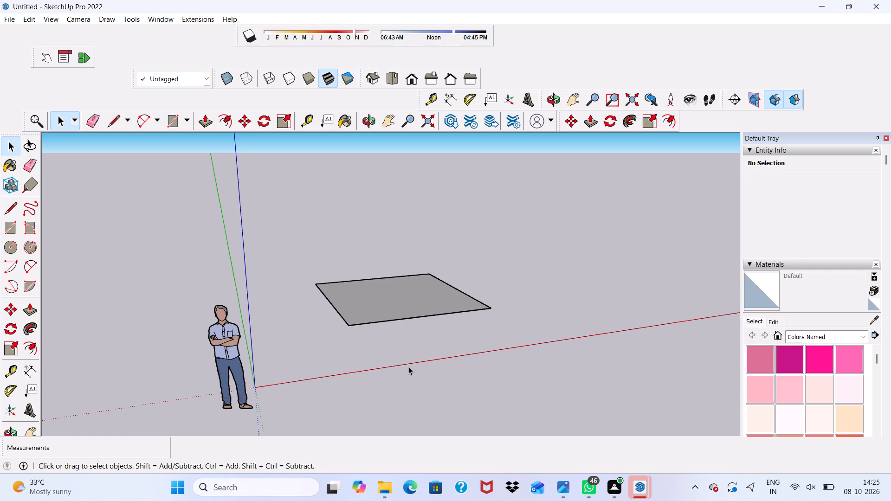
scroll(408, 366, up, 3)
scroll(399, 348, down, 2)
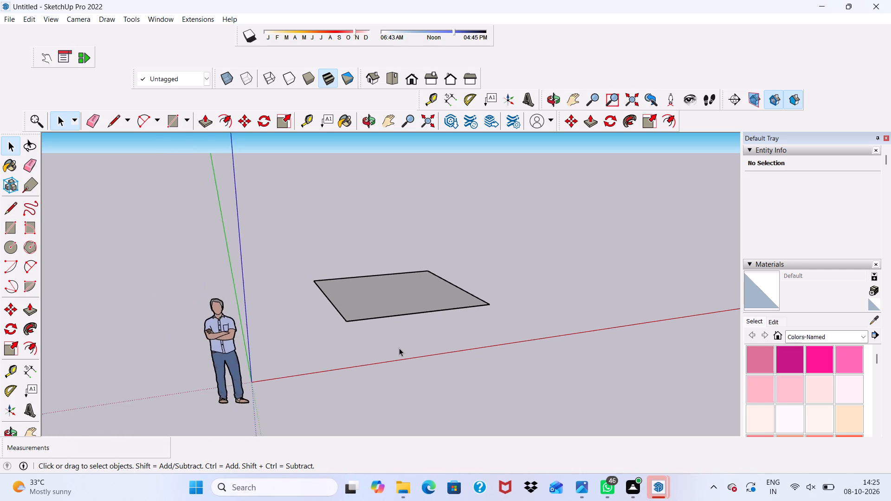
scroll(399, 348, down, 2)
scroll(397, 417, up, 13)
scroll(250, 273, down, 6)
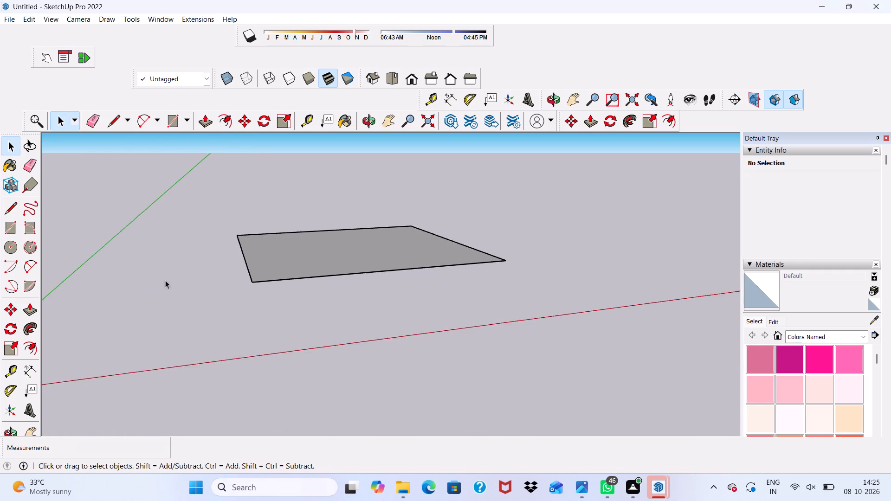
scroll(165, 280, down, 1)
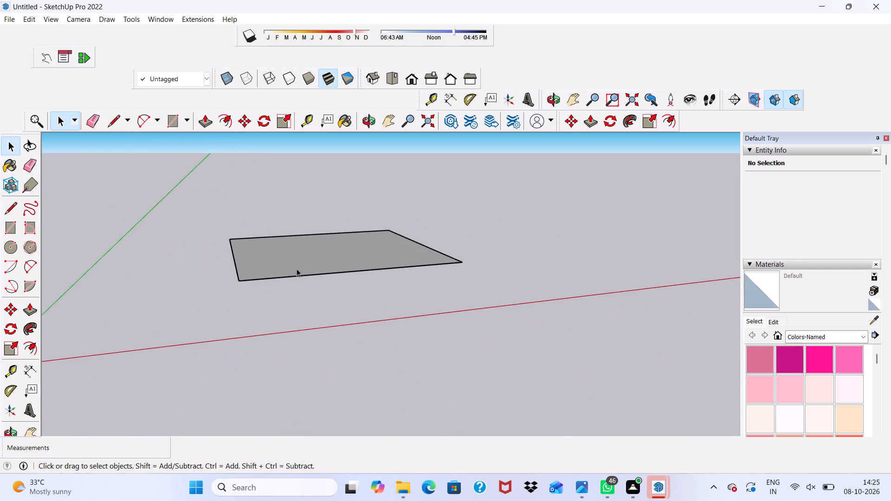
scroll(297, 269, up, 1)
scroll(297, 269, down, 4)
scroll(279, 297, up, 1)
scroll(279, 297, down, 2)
Offset the rectangle's outline 9" inward to form a border band around the floor.
middle_drag(303, 299, 303, 302)
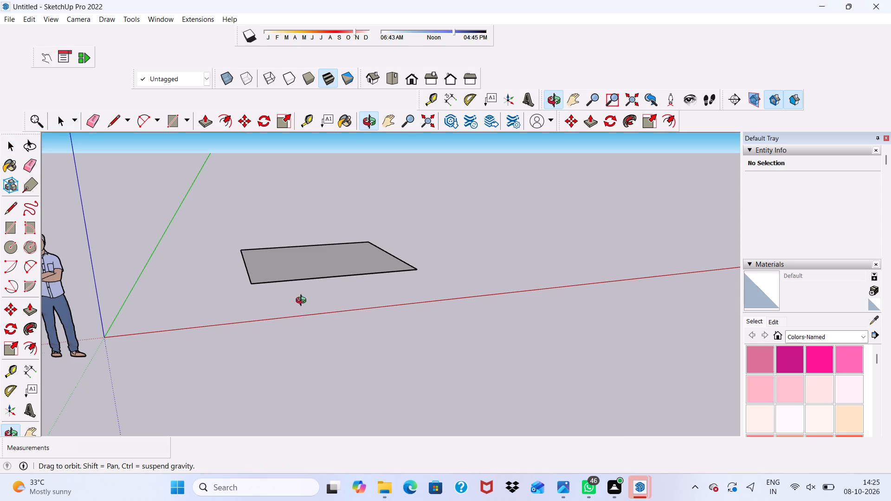
middle_drag(303, 302, 209, 342)
scroll(284, 249, up, 12)
scroll(208, 266, down, 4)
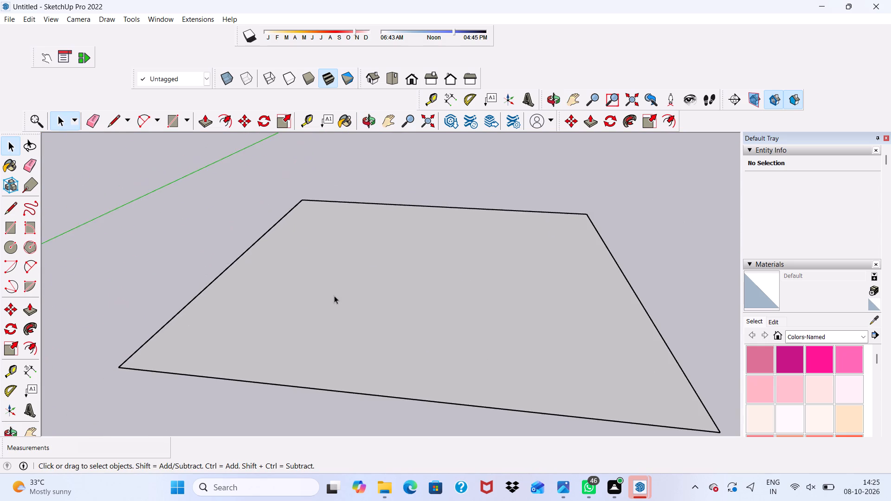
middle_drag(334, 295, 369, 321)
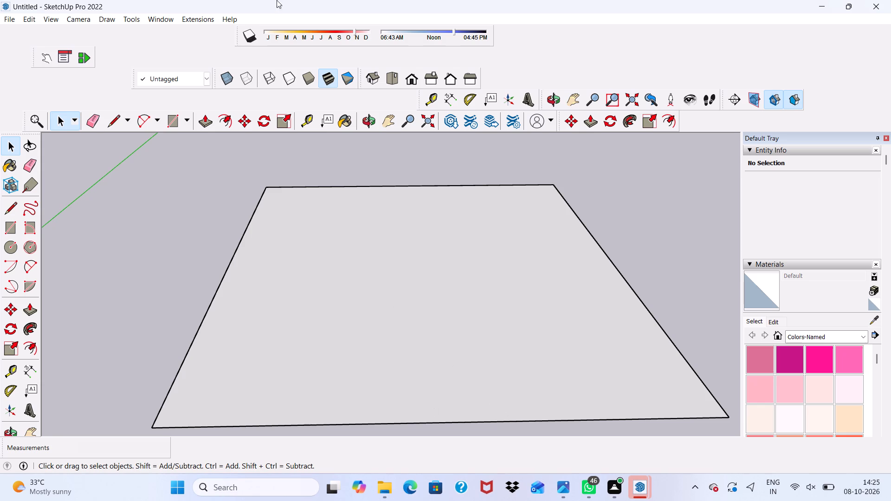
scroll(0, 200, down, 1)
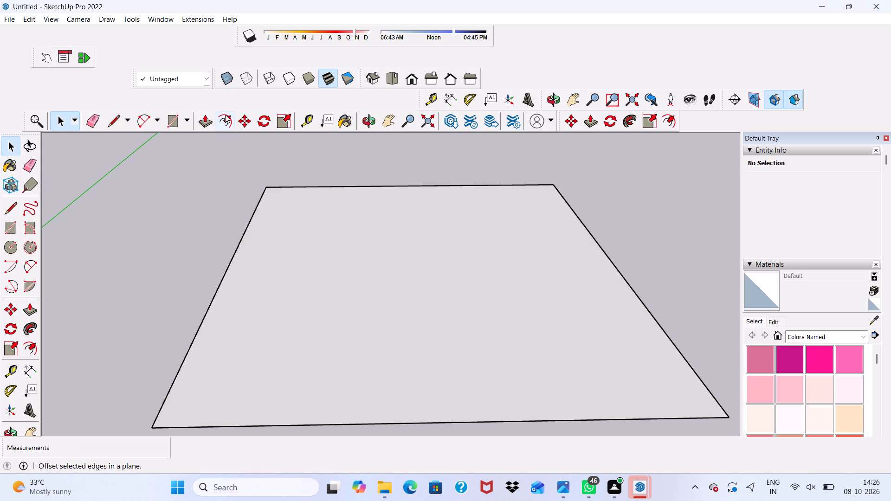
click(225, 115)
click(273, 259)
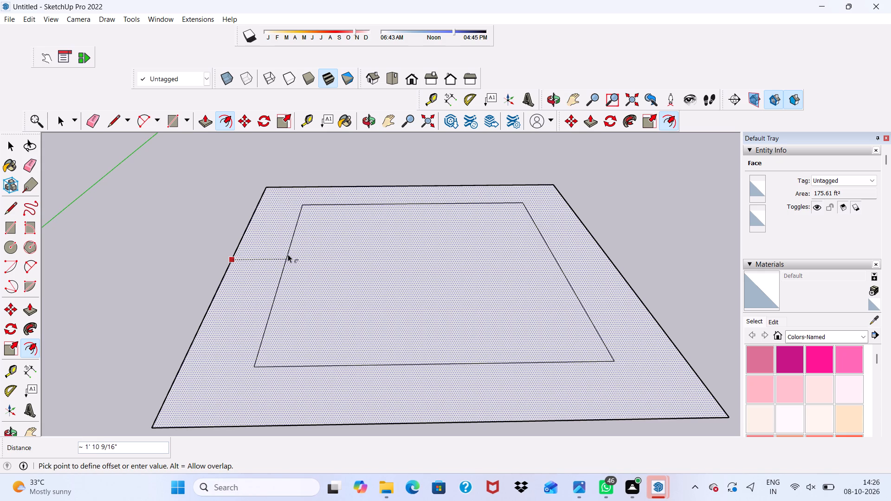
key(9)
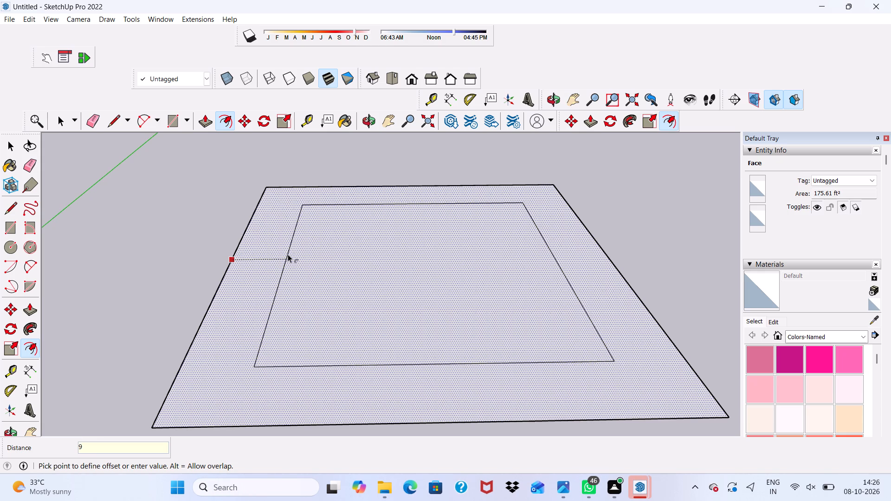
key(shift+quotedbl)
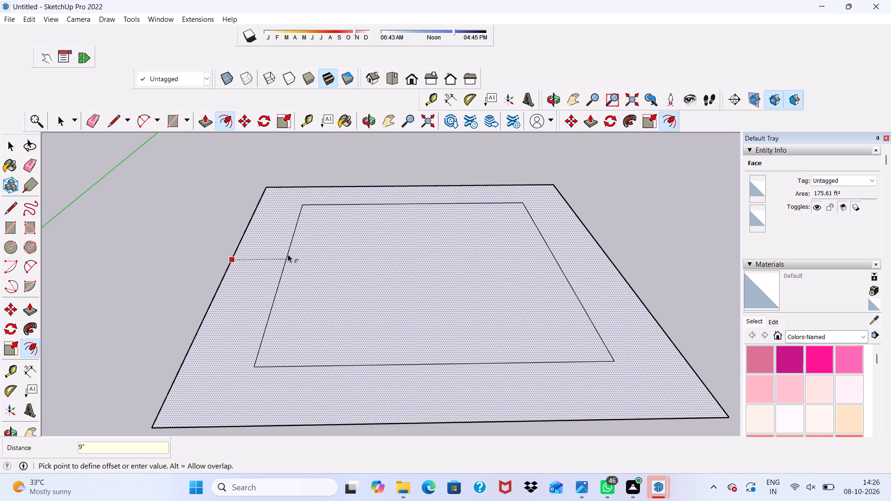
key(space)
key(Return)
key(Return)
key(Return)
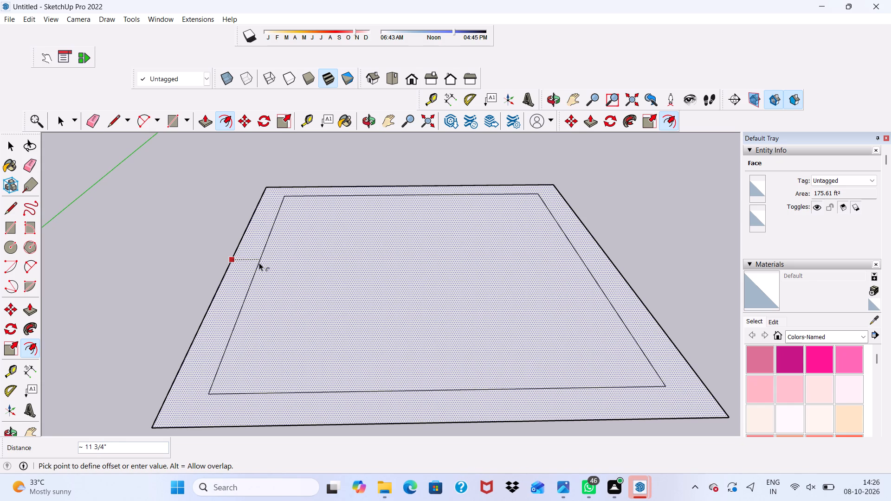
key(Return)
key(Return)
key(Return)
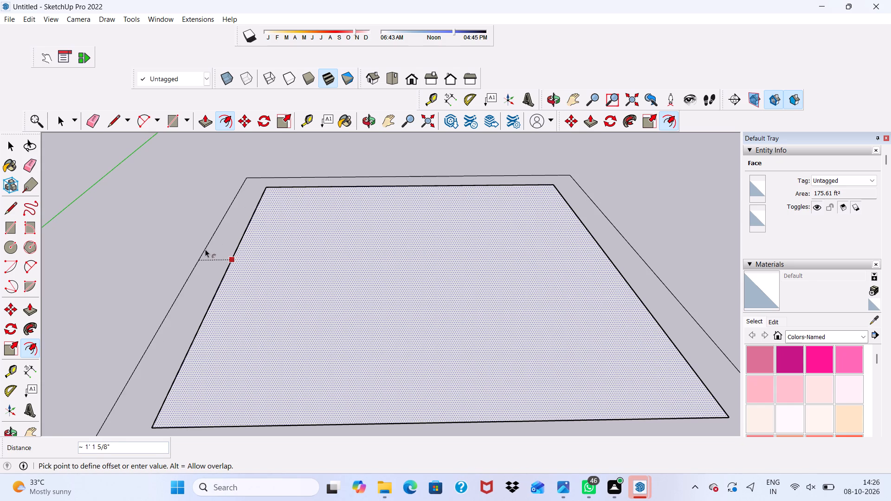
scroll(193, 297, down, 3)
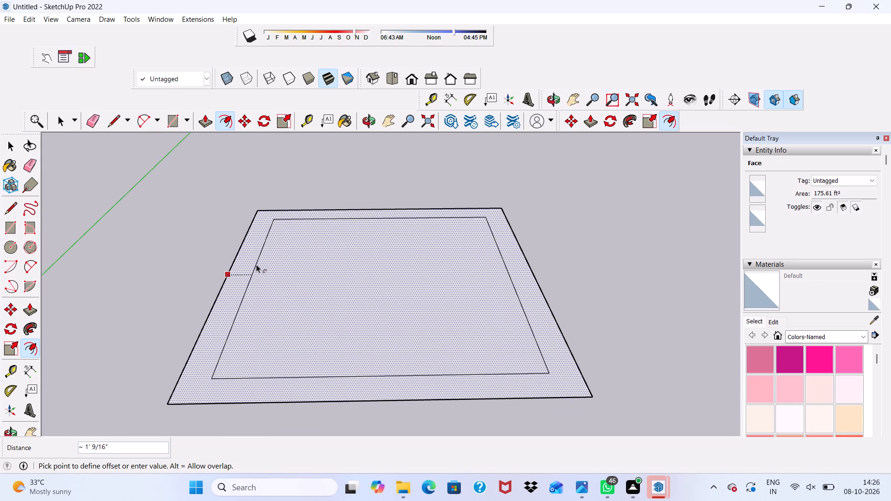
key(9)
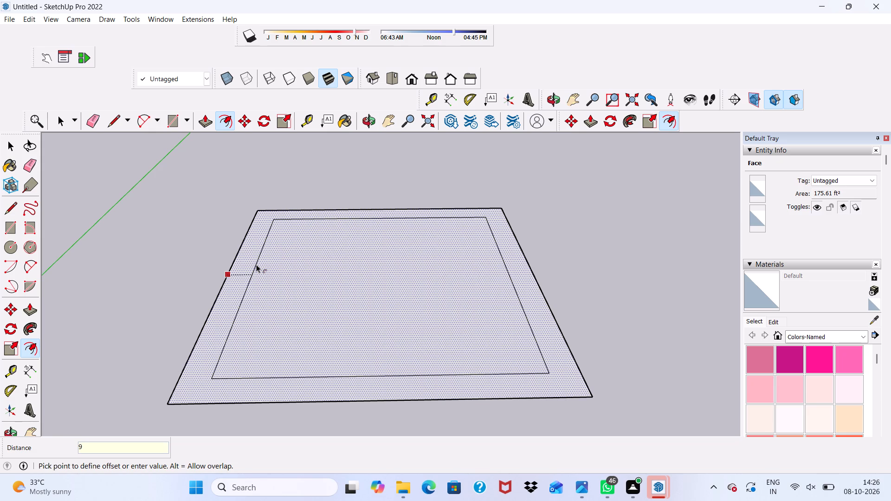
key(shift+quotedbl)
key(Return)
scroll(256, 264, down, 5)
scroll(416, 276, up, 2)
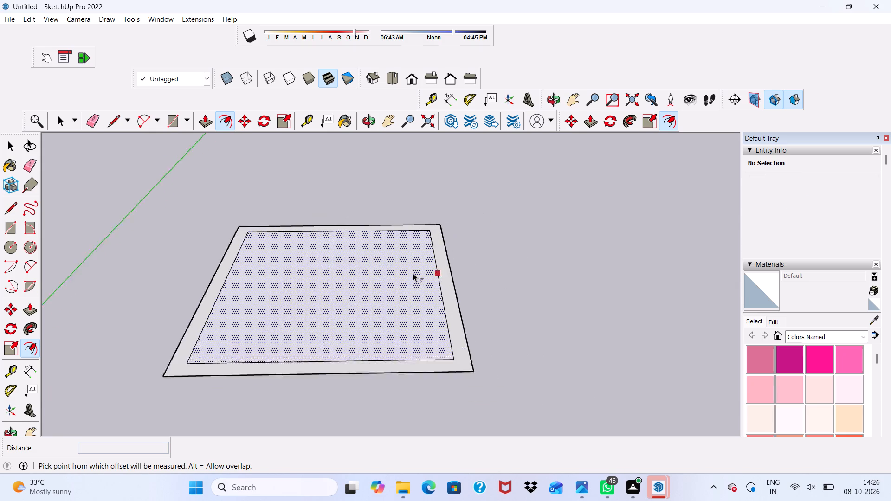
scroll(413, 273, up, 4)
scroll(276, 116, down, 4)
key(space)
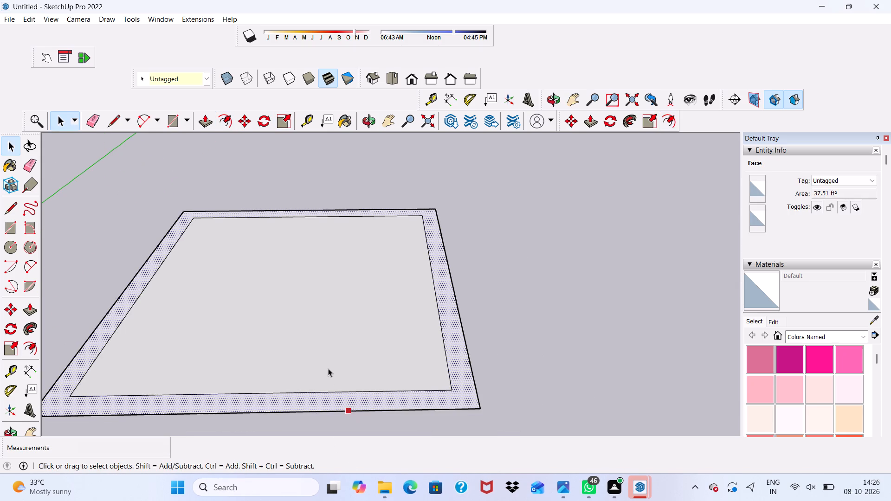
Offset the inner face's outline a further 9" inward to form a second band inside the first.
scroll(362, 251, up, 10)
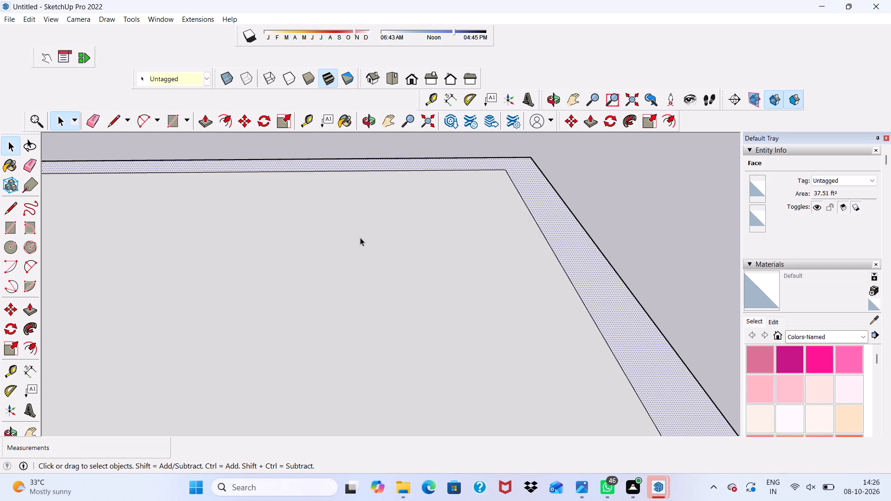
scroll(346, 319, down, 9)
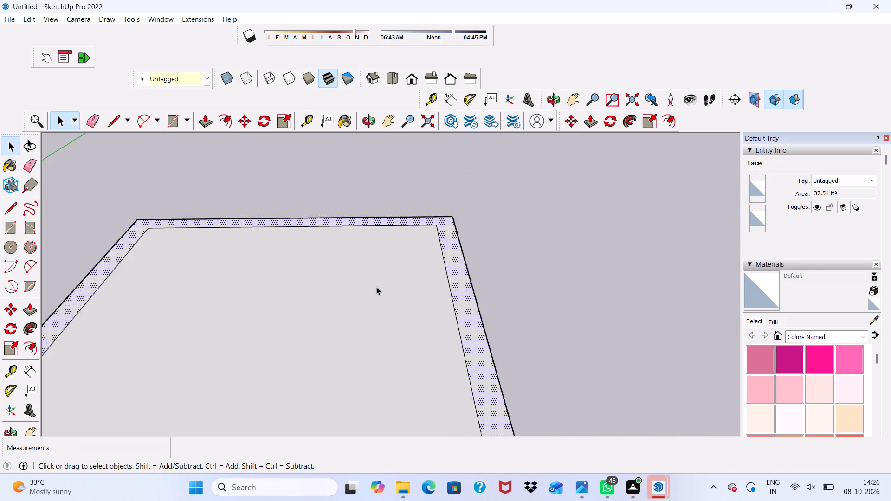
scroll(376, 287, down, 5)
click(317, 333)
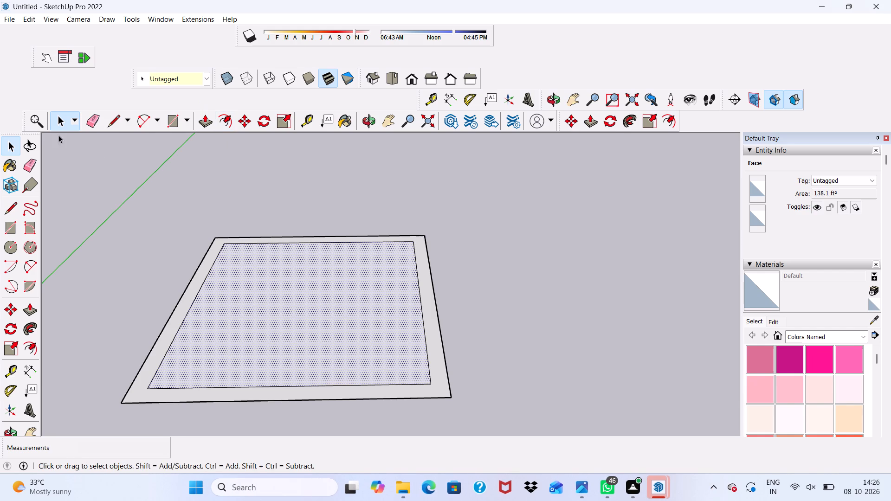
click(227, 119)
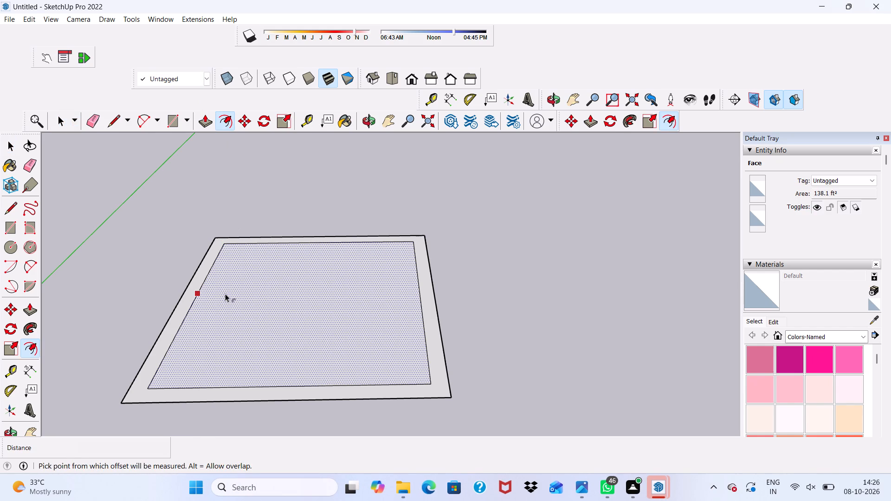
click(225, 294)
key(9)
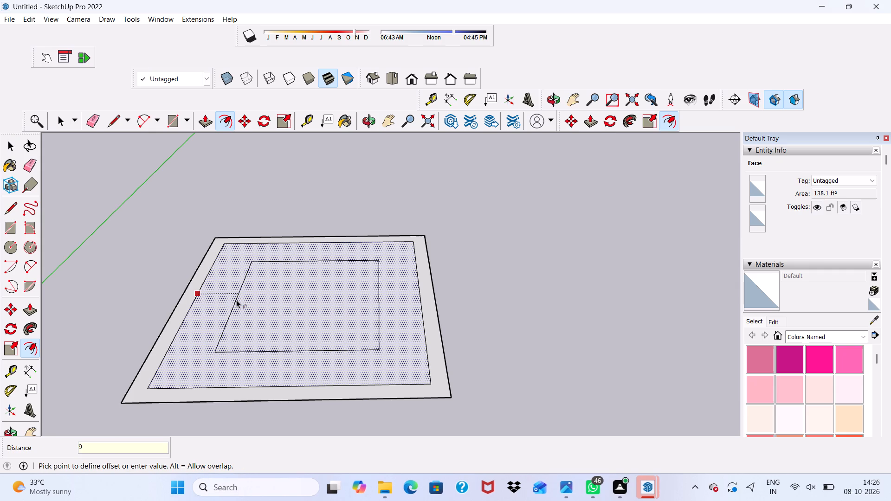
key(shift+quotedbl)
key(Return)
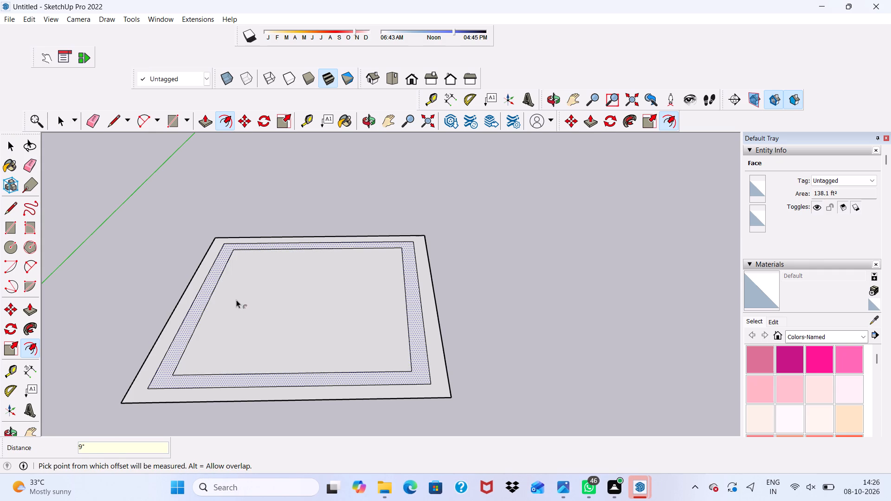
key(space)
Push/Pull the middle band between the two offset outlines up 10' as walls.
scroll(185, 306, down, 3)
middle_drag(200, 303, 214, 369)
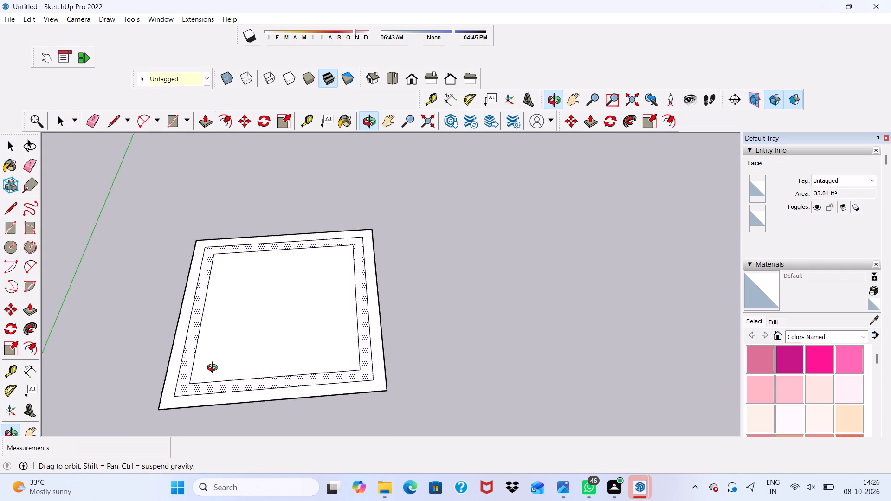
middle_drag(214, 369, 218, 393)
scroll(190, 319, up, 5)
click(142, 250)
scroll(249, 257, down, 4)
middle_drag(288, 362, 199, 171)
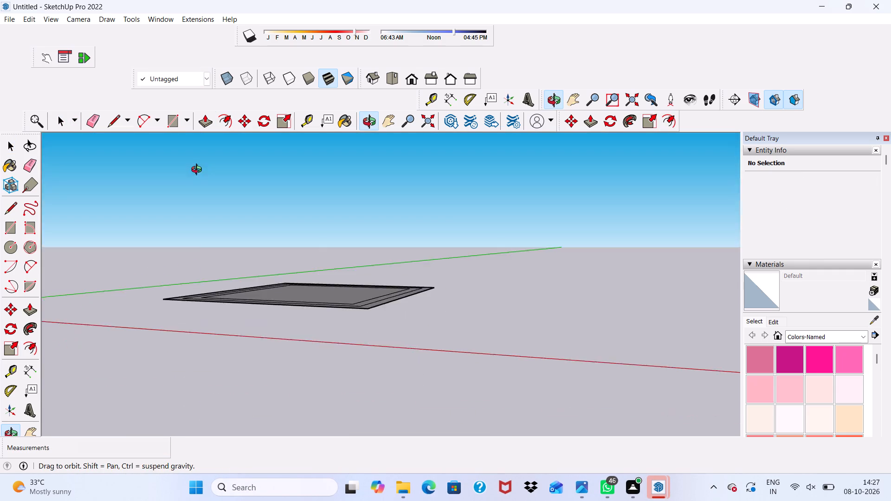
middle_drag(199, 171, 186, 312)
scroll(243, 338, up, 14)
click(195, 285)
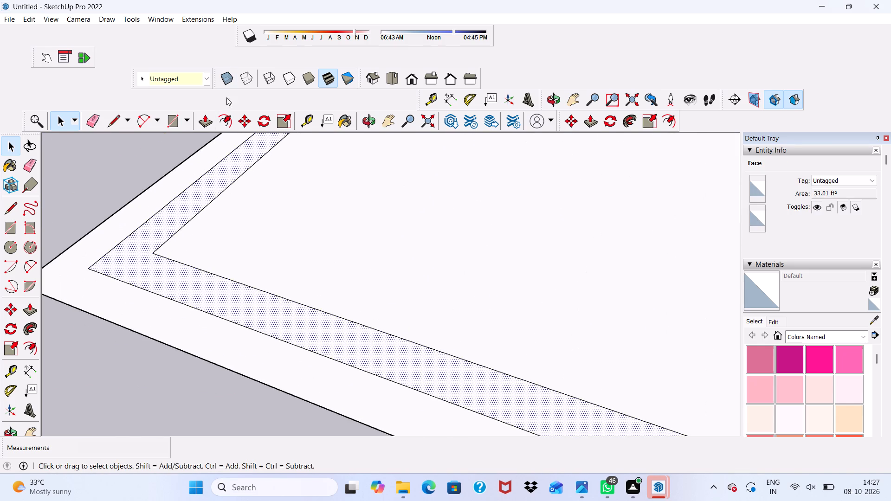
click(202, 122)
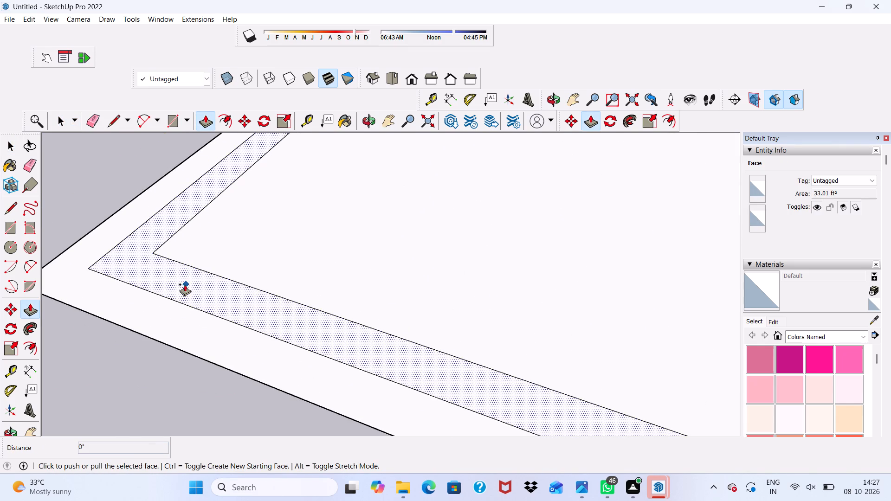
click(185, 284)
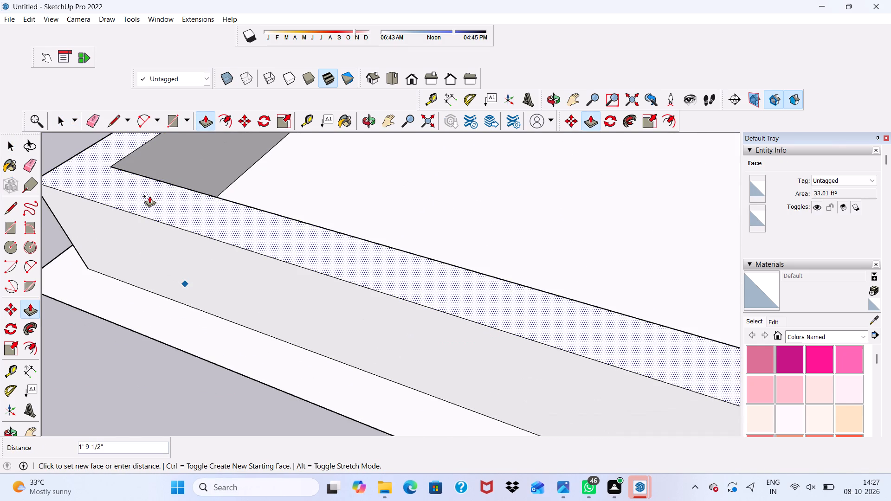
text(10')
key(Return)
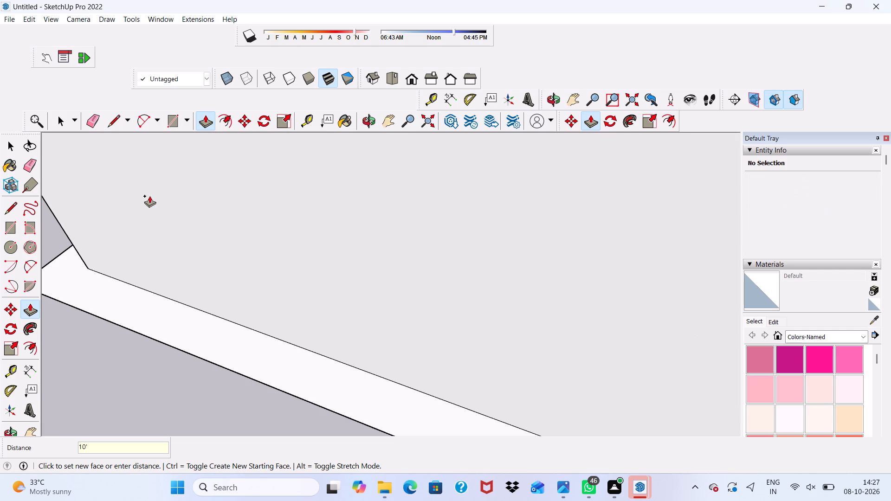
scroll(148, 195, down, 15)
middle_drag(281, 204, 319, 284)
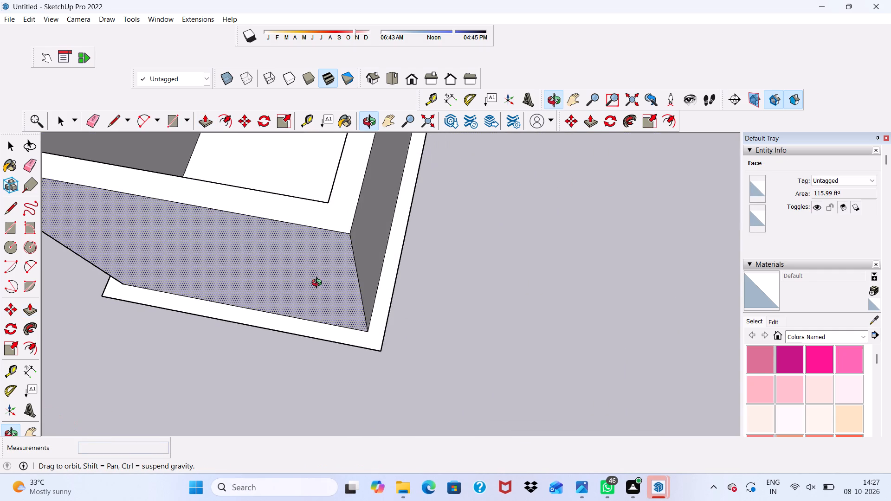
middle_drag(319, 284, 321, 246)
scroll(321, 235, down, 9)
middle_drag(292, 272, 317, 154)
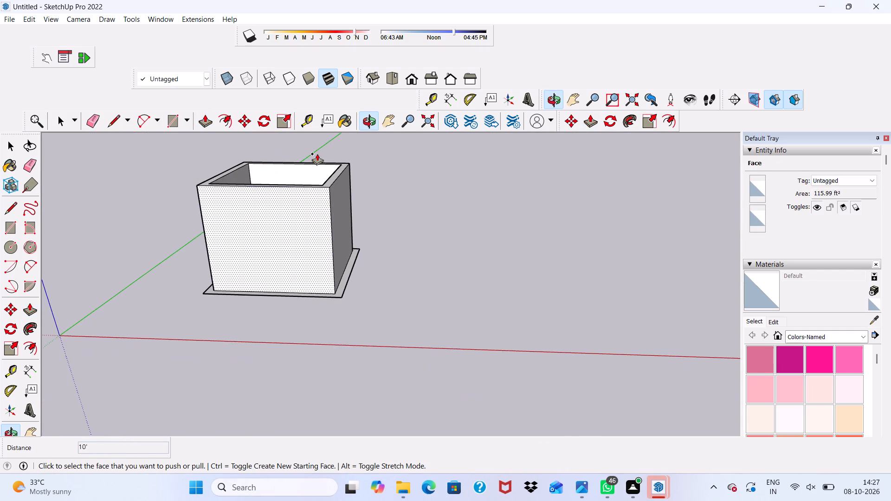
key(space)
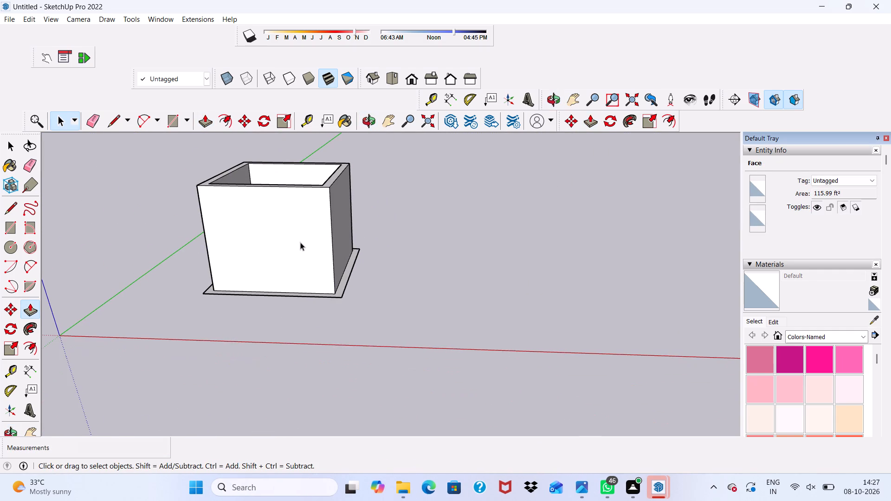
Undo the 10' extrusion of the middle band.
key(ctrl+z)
Push/Pull the band between the two offset outlines up 10' to form the room walls.
scroll(285, 289, up, 4)
middle_drag(281, 286, 258, 374)
scroll(114, 279, up, 4)
scroll(285, 334, up, 6)
click(215, 316)
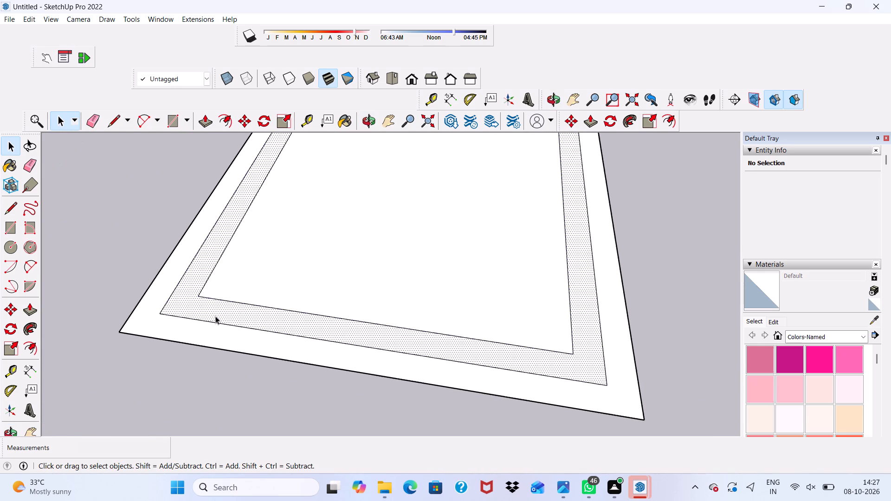
click(208, 116)
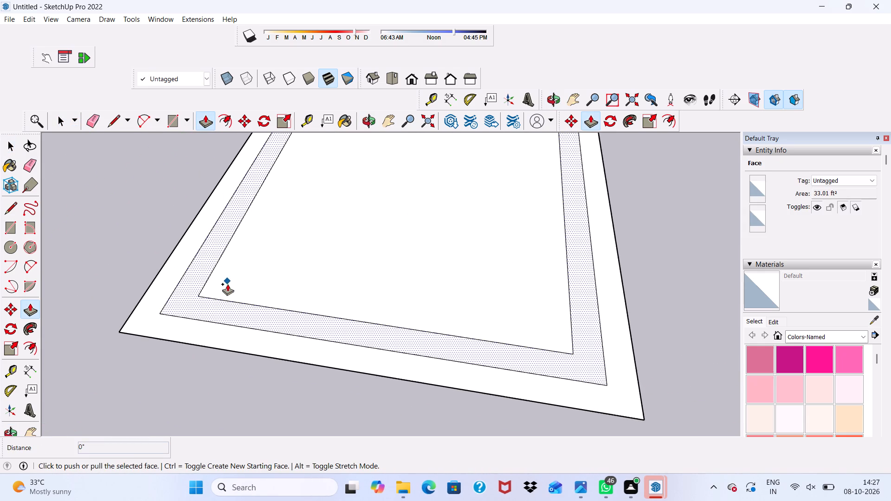
click(230, 306)
text(10')
key(Return)
Examine the raised walls from low angles and in the standard front view.
scroll(224, 214, down, 6)
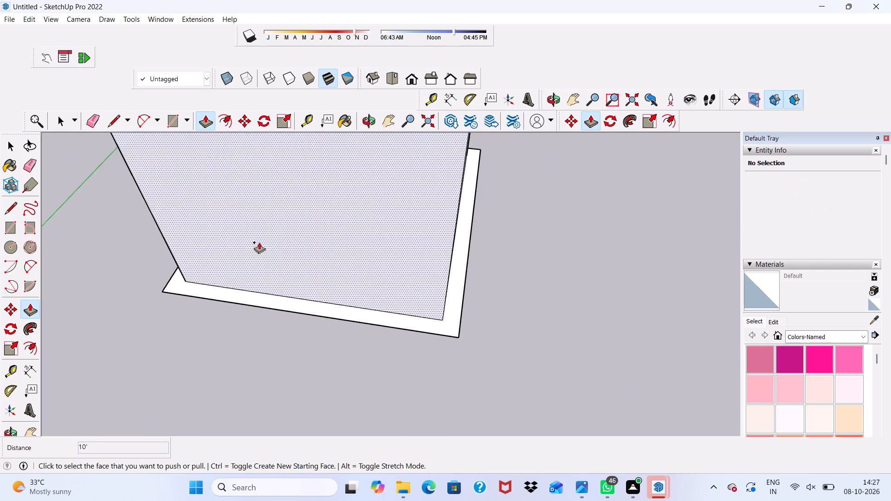
scroll(259, 242, down, 8)
middle_drag(278, 263, 355, 108)
scroll(260, 176, up, 4)
scroll(254, 192, down, 3)
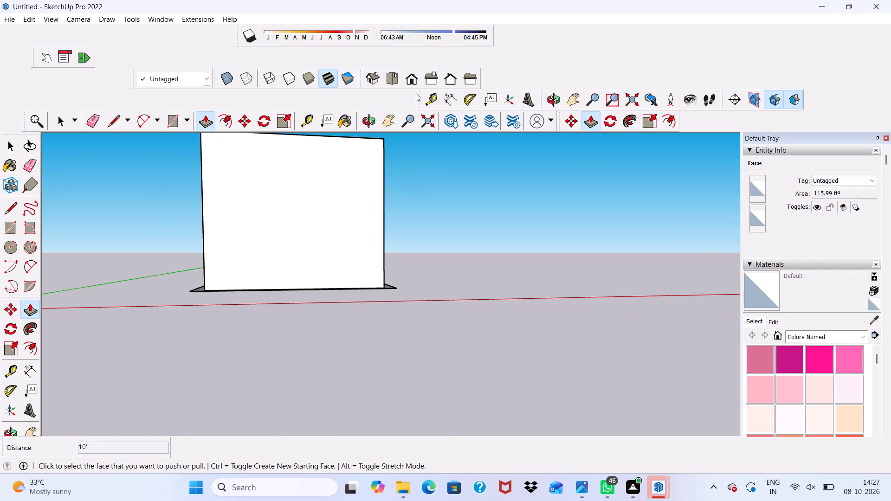
click(416, 78)
scroll(315, 309, down, 9)
scroll(324, 254, up, 5)
middle_drag(306, 233, 309, 233)
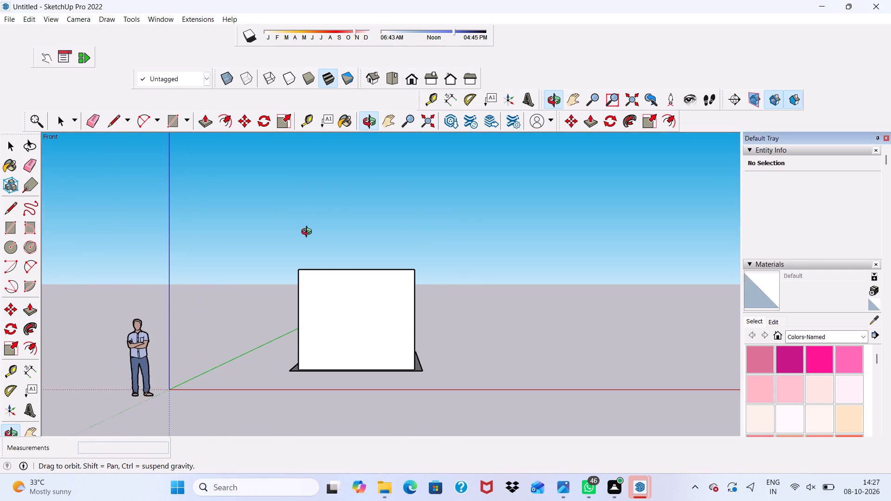
Undo the raised walls, both offset outlines and the floor rectangle to clear the room from the model.
middle_drag(309, 233, 366, 253)
scroll(366, 253, up, 3)
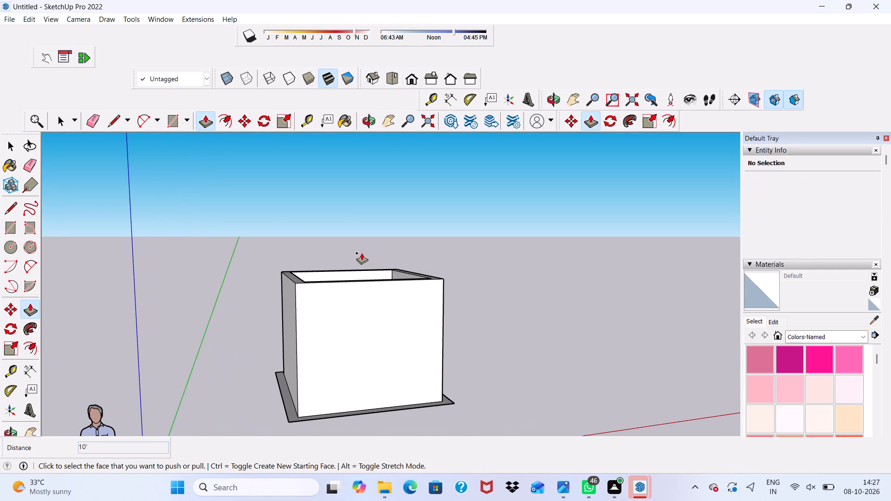
key(ctrl+z)
key(ctrl+z)
key(ctrl+z)
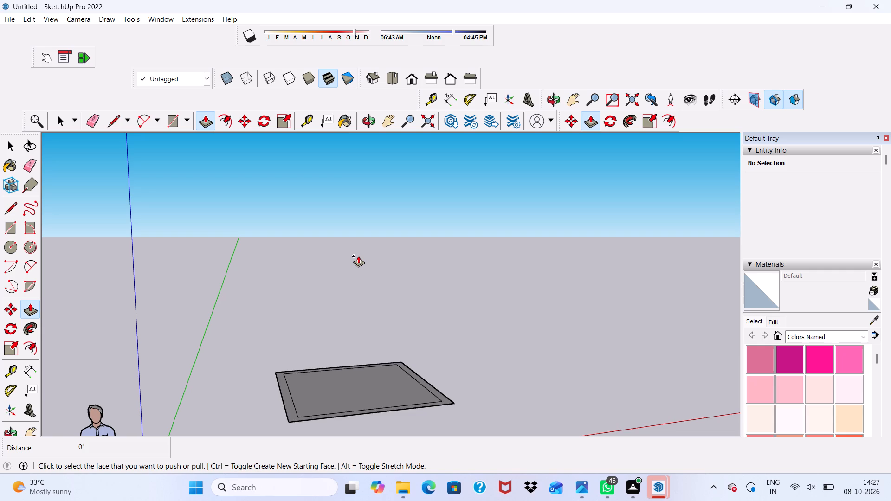
key(ctrl+z)
key(space)
Start a new floor rectangle on the ground plane between the red and green axes, ready for exact dimensions.
click(414, 73)
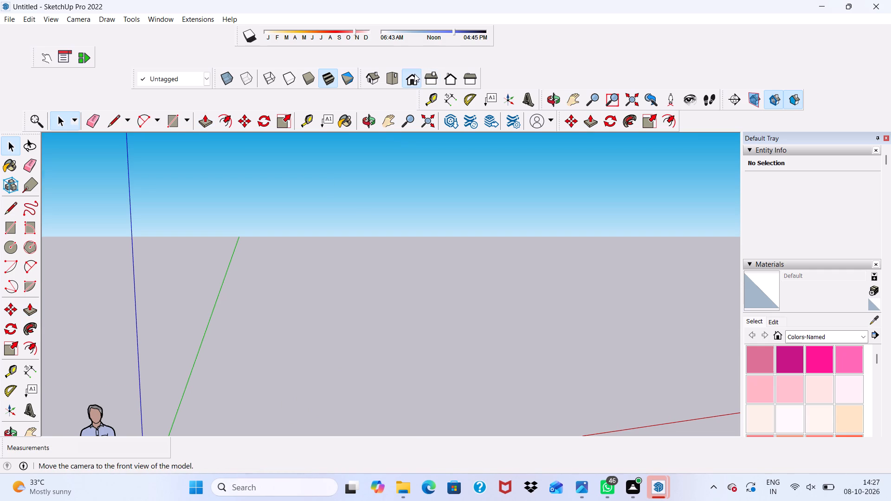
scroll(318, 266, down, 3)
scroll(537, 272, up, 5)
middle_drag(527, 245, 583, 271)
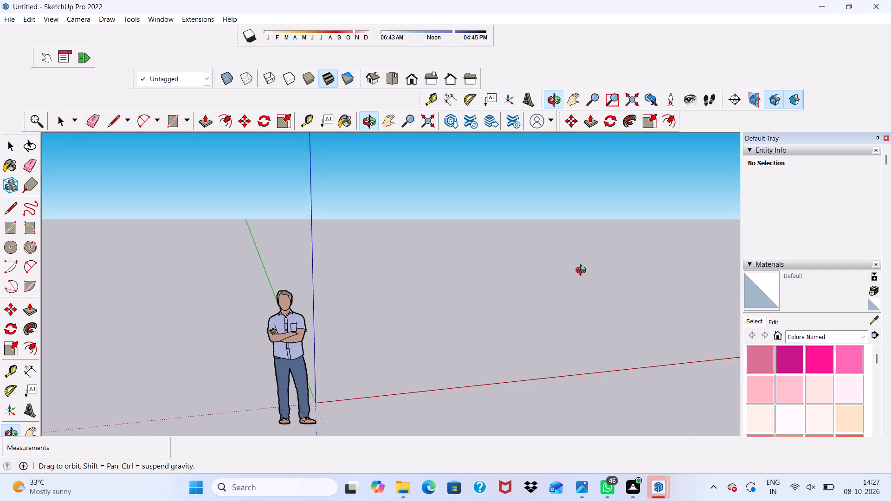
middle_drag(583, 271, 547, 238)
scroll(491, 206, up, 1)
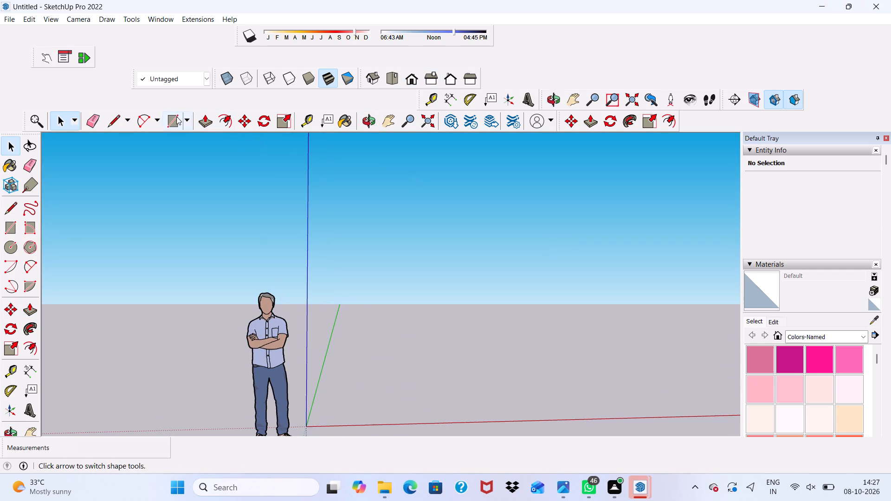
click(177, 117)
scroll(434, 295, up, 3)
middle_drag(434, 295, 447, 343)
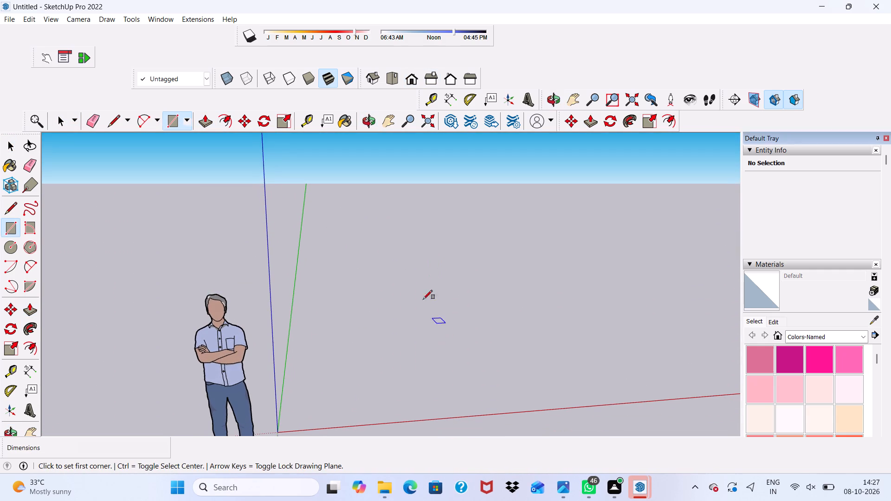
click(399, 263)
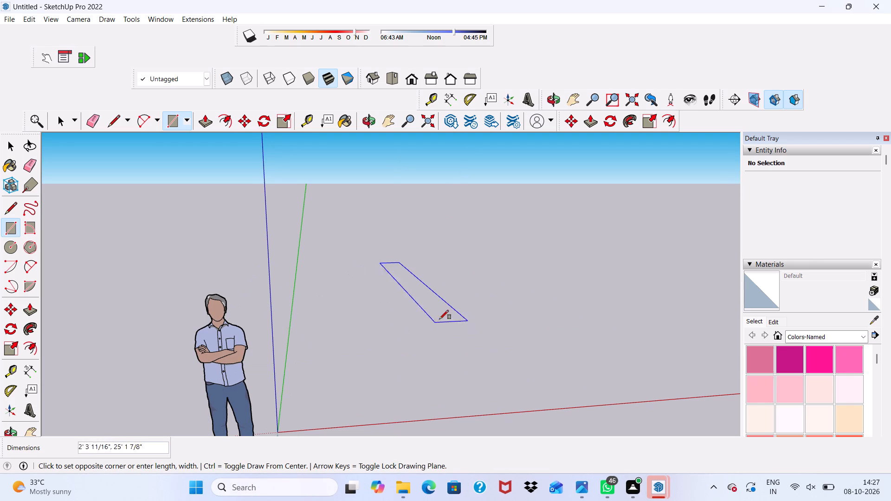
scroll(98, 181, up, 1)
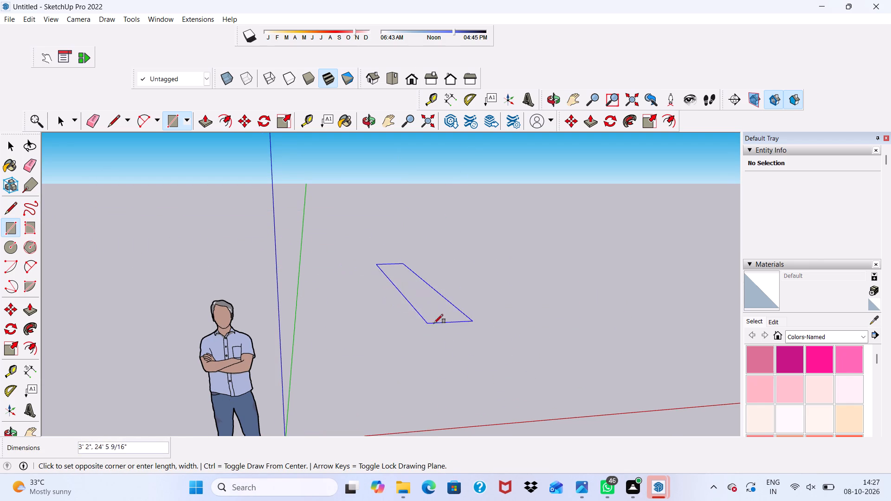
scroll(0, 250, up, 2)
scroll(0, 116, down, 1)
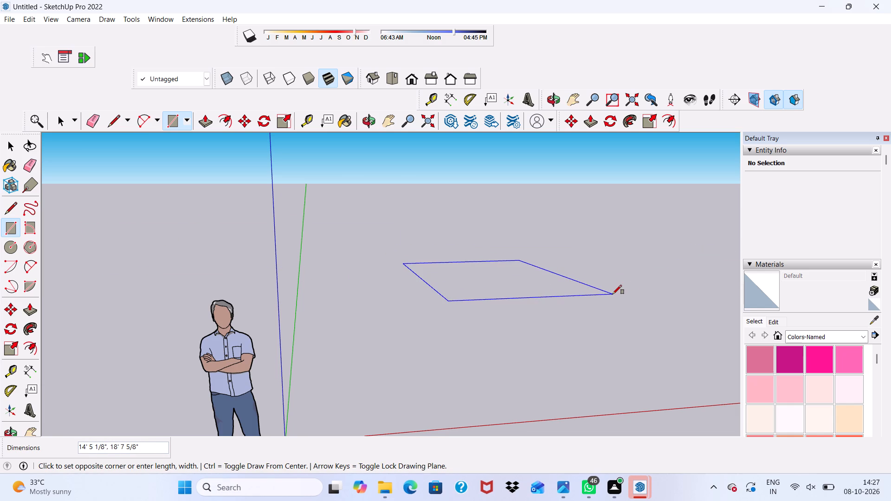
text(30)
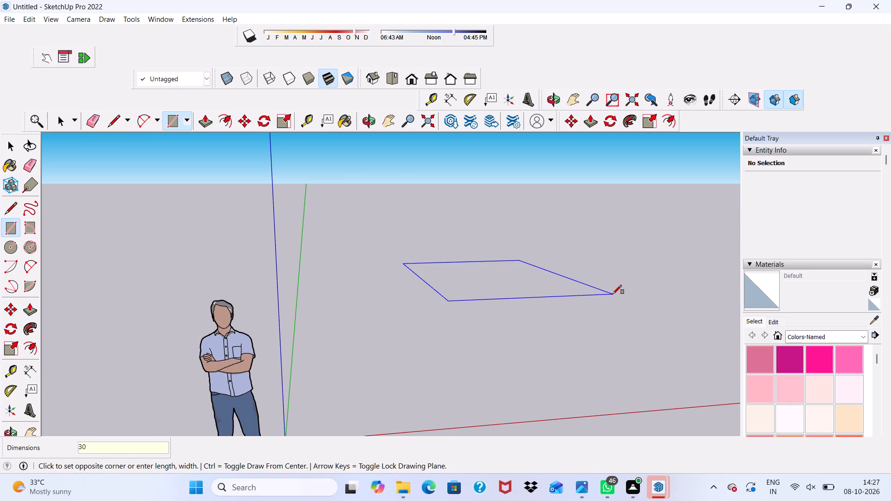
key(apostrophe)
key(BackSpace)
key(BackSpace)
key(BackSpace)
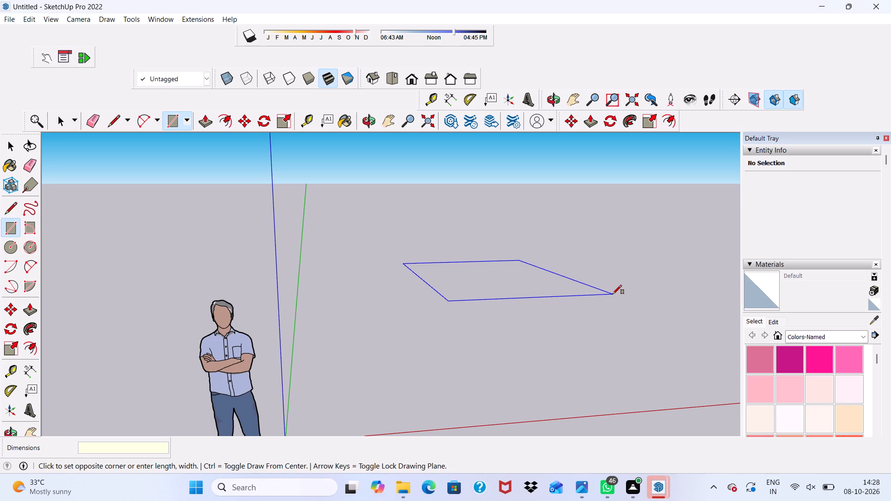
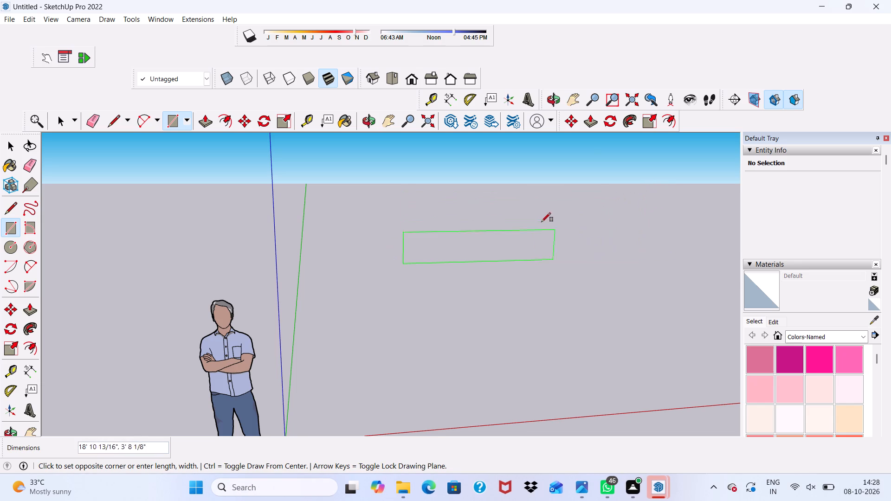
Complete the floor rectangle on the ground plane with dimensions of 40' by 40'.
scroll(469, 325, up, 4)
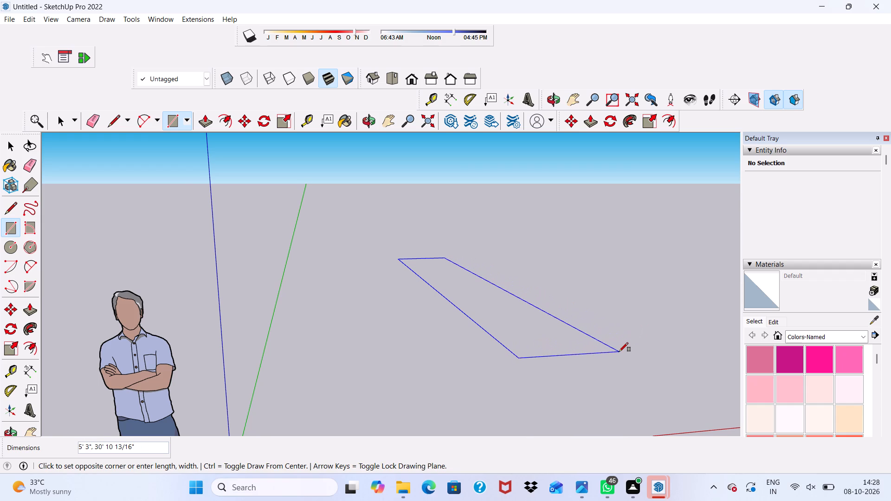
scroll(619, 352, up, 2)
scroll(525, 333, down, 5)
scroll(465, 312, down, 3)
scroll(588, 324, up, 4)
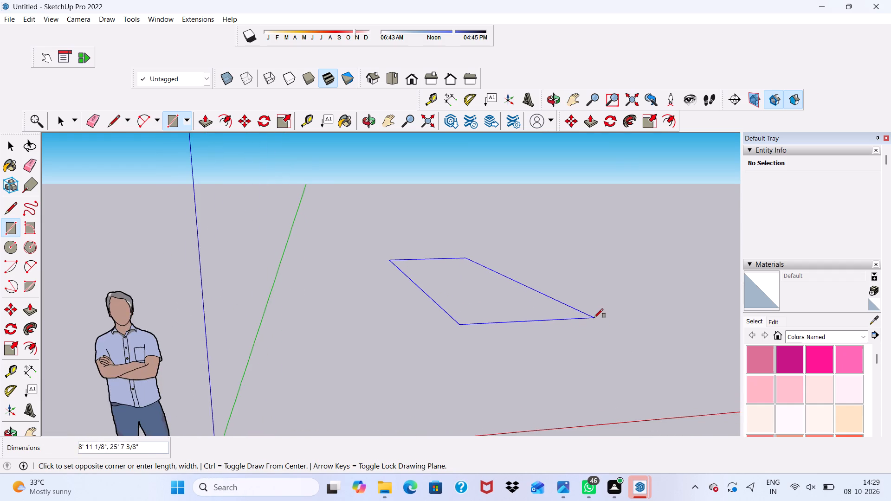
scroll(594, 318, up, 9)
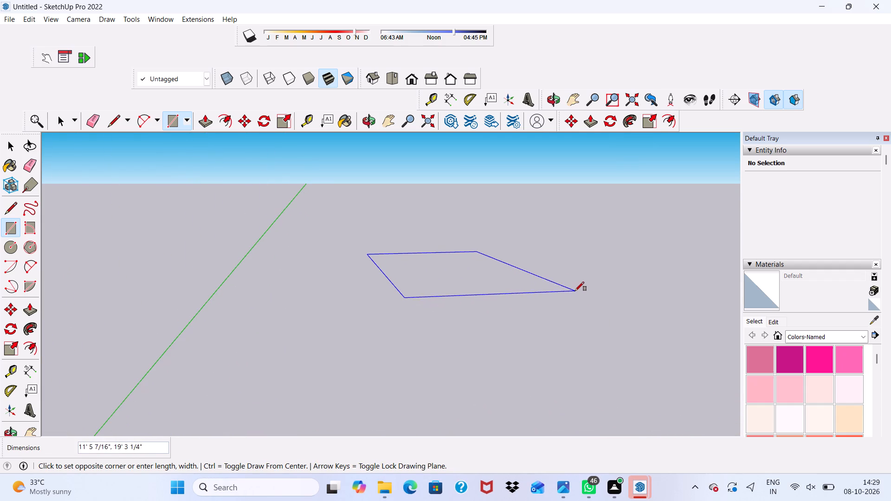
scroll(521, 306, up, 3)
scroll(666, 353, down, 3)
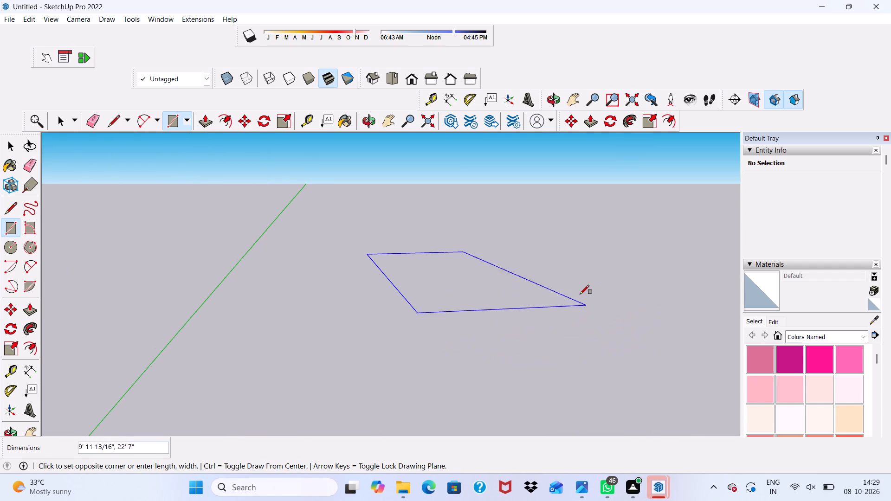
scroll(580, 294, down, 7)
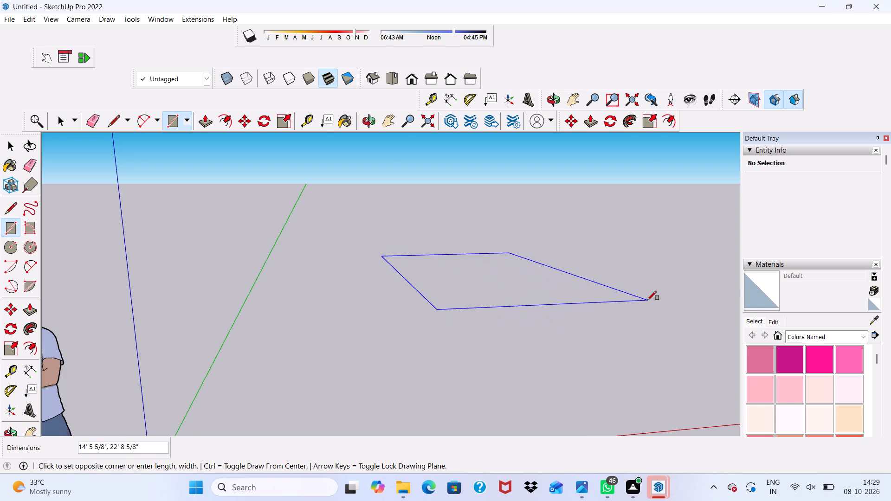
key(4)
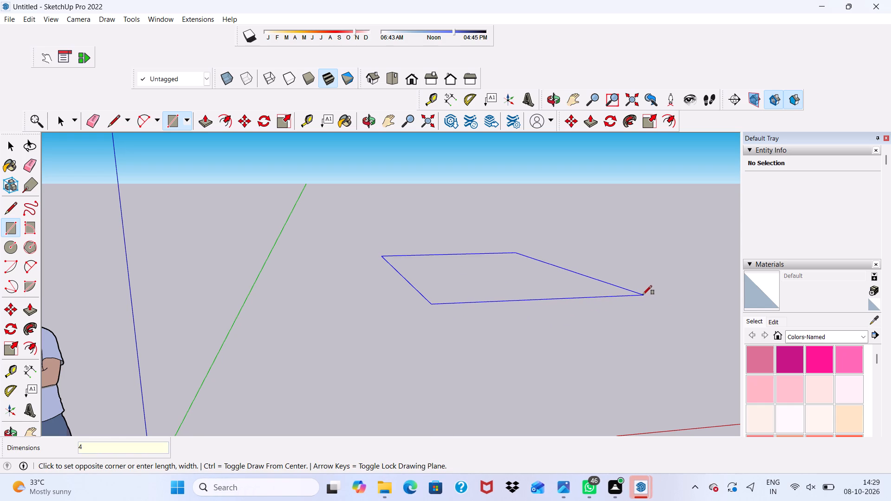
key(0)
key(apostrophe)
text(,40')
key(Return)
scroll(445, 500, down, 5)
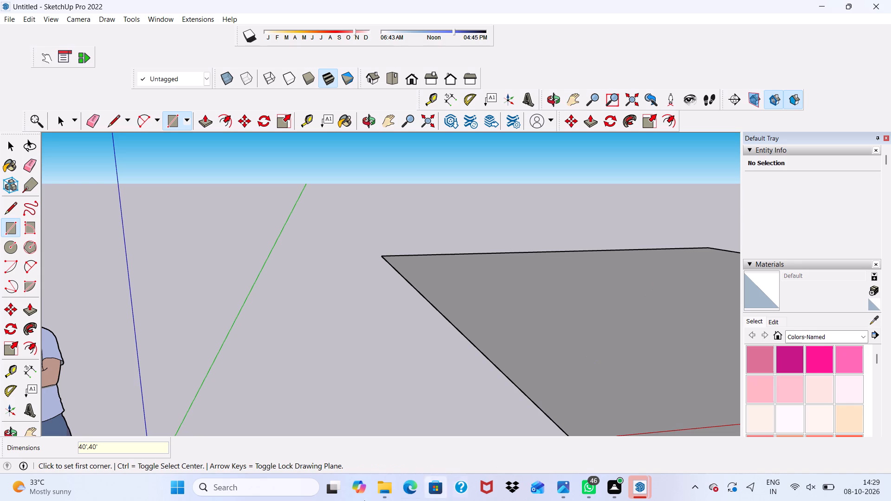
key(space)
Move the entire floor square, face and edges, back on the ground until it is clear of the red axis.
scroll(294, 390, down, 2)
scroll(338, 354, down, 12)
scroll(390, 232, up, 5)
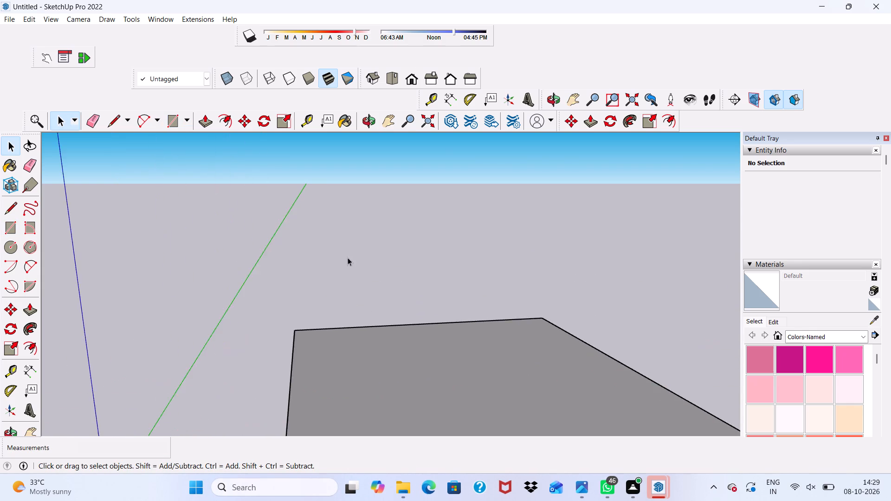
scroll(348, 257, down, 5)
middle_drag(405, 411, 394, 447)
scroll(392, 260, up, 5)
scroll(379, 257, down, 7)
middle_drag(378, 257, 369, 370)
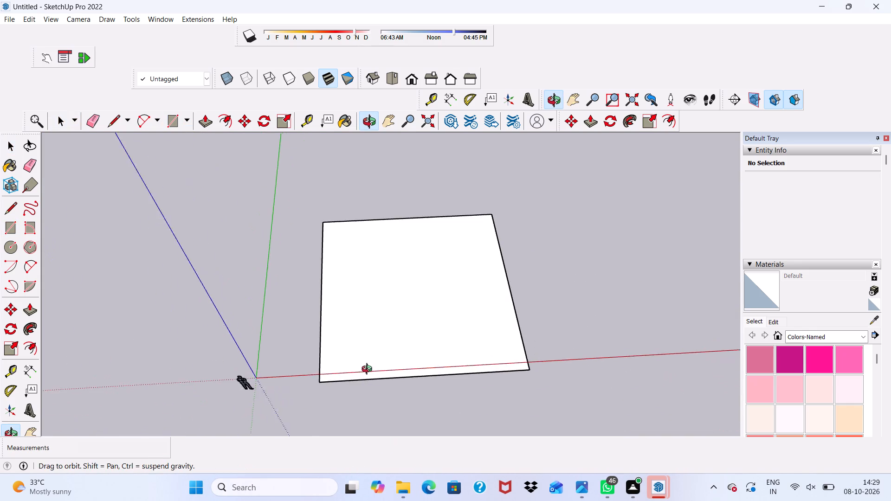
middle_drag(369, 370, 364, 357)
scroll(363, 317, up, 3)
double_click(362, 308)
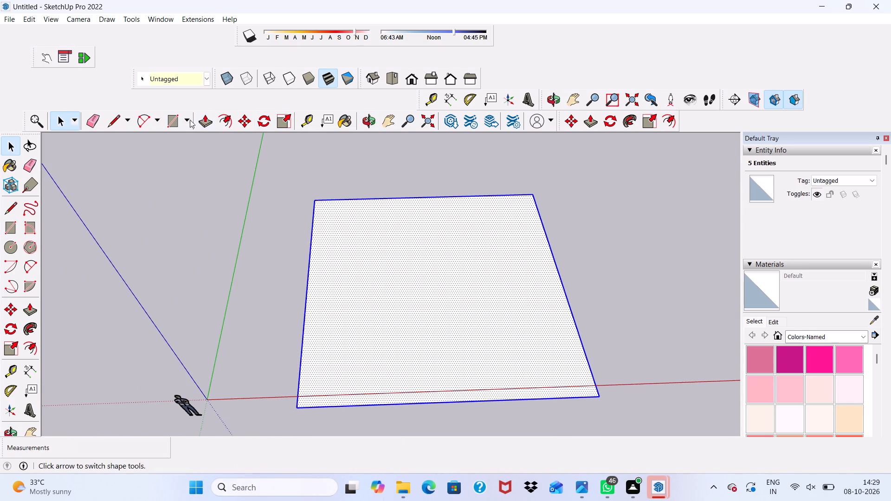
click(242, 122)
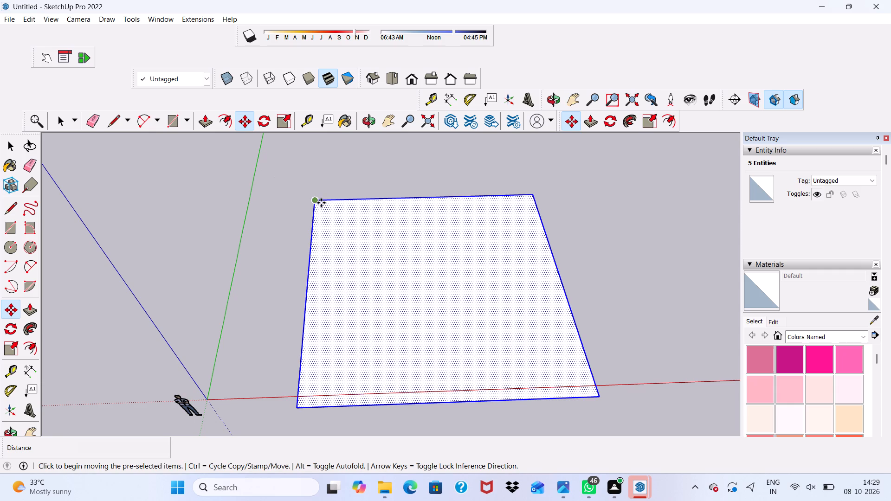
drag(321, 203, 371, 134)
double_click(371, 134)
click(365, 133)
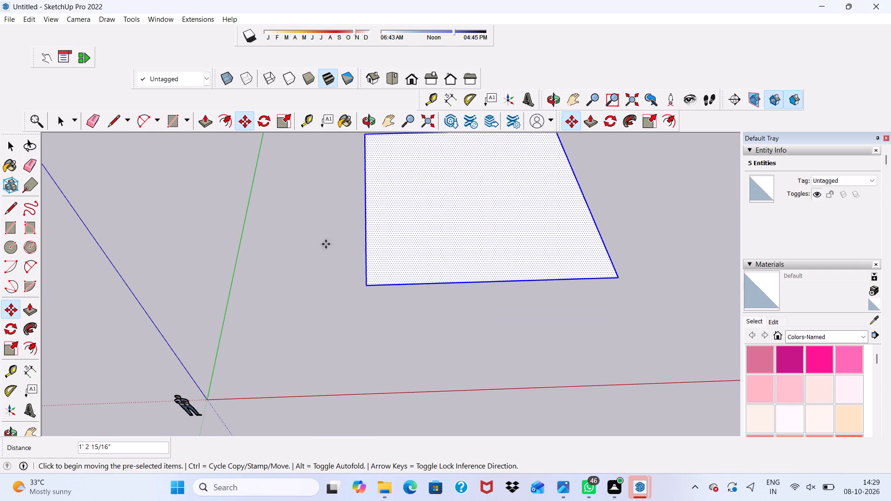
click(341, 249)
key(space)
click(338, 249)
Offset the floor square's outline 9" inward.
scroll(447, 284, down, 2)
middle_drag(454, 283, 428, 324)
scroll(427, 223, up, 2)
scroll(416, 217, down, 7)
scroll(533, 185, up, 5)
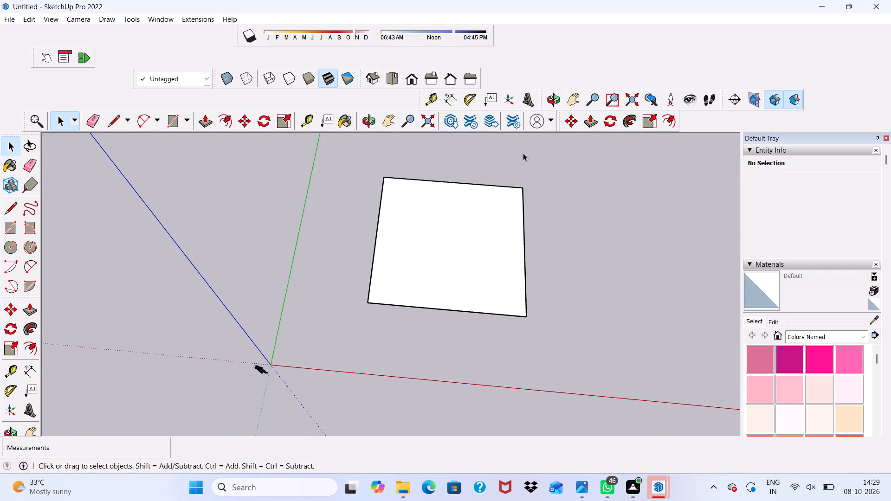
scroll(523, 153, up, 8)
scroll(318, 269, down, 5)
middle_drag(207, 326, 212, 240)
scroll(211, 231, up, 3)
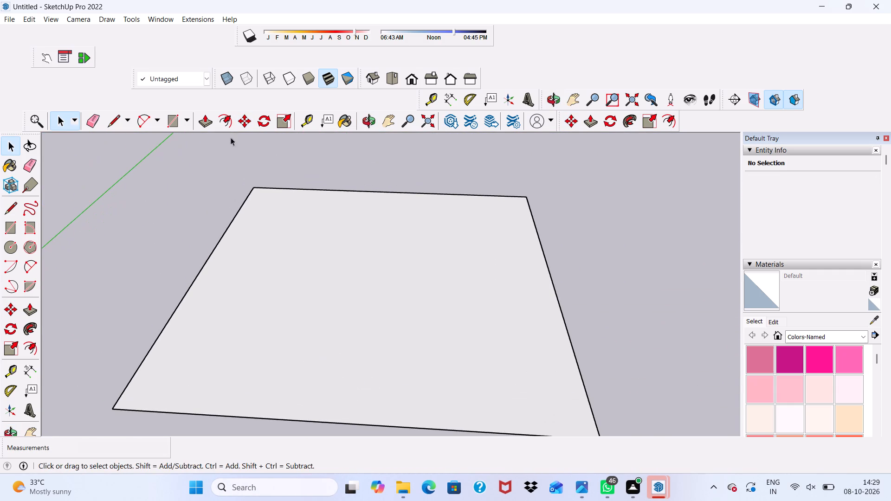
click(228, 116)
click(245, 270)
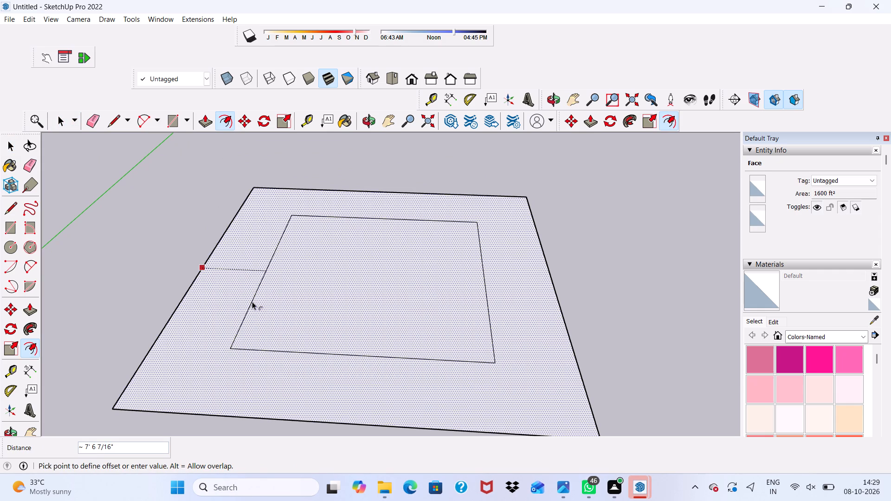
key(3)
key(BackSpace)
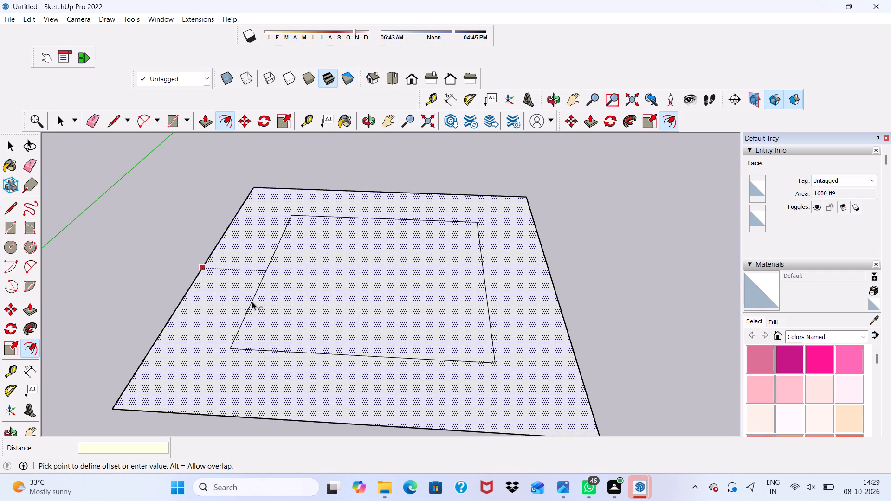
key(9)
key(shift+quotedbl)
key(Return)
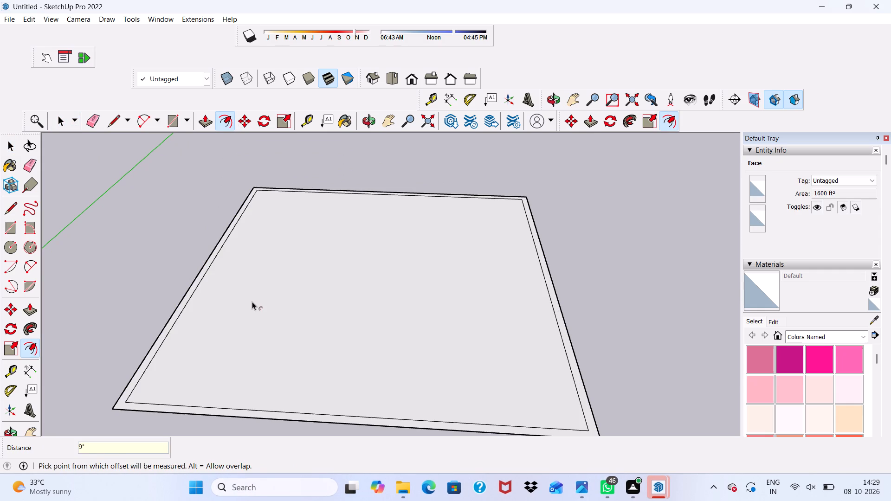
Offset the inner floor face's outline another 9" inward to form a second band.
scroll(257, 283, up, 1)
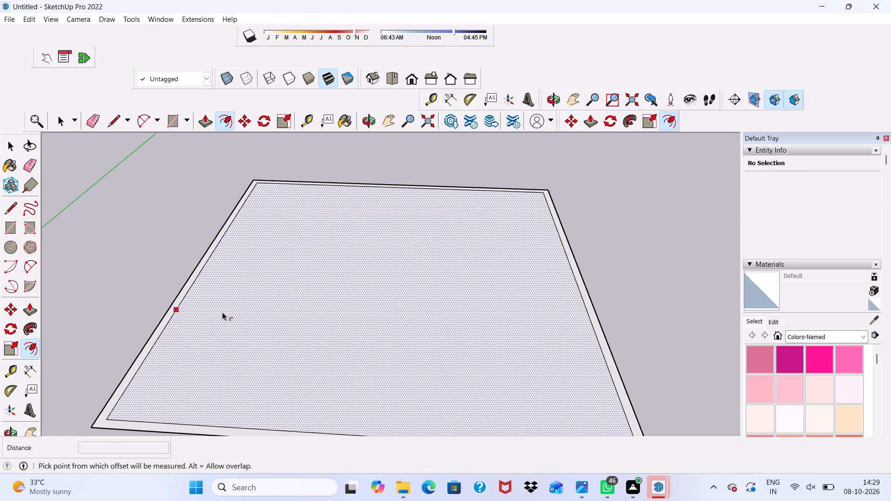
click(222, 312)
key(9)
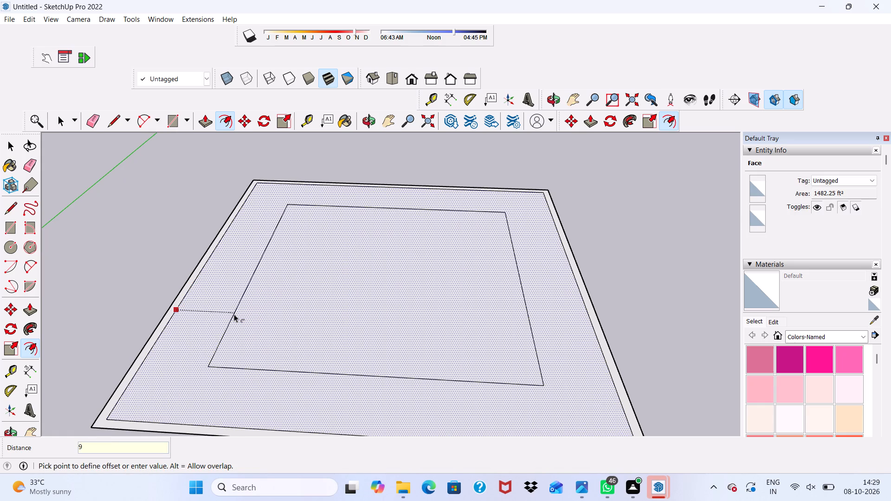
key(shift+quotedbl)
key(Return)
key(space)
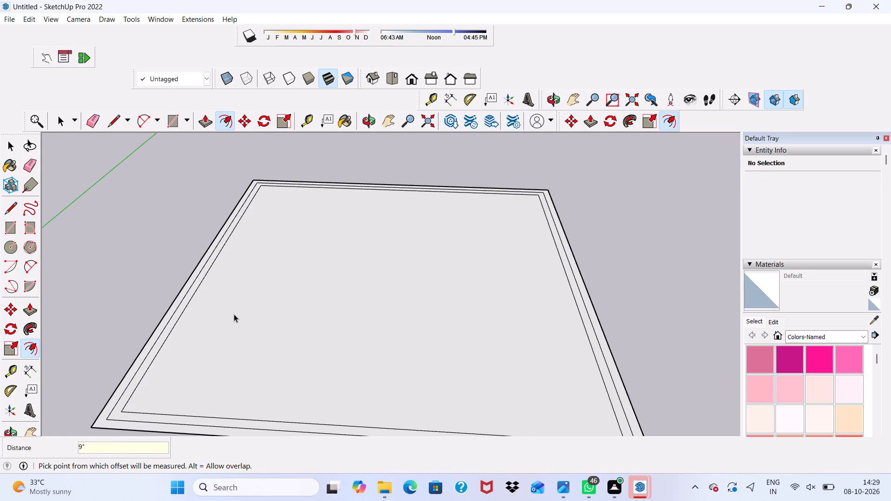
Push/Pull the band between the two offset outlines up 10' to form the room walls.
click(208, 126)
scroll(146, 411, up, 9)
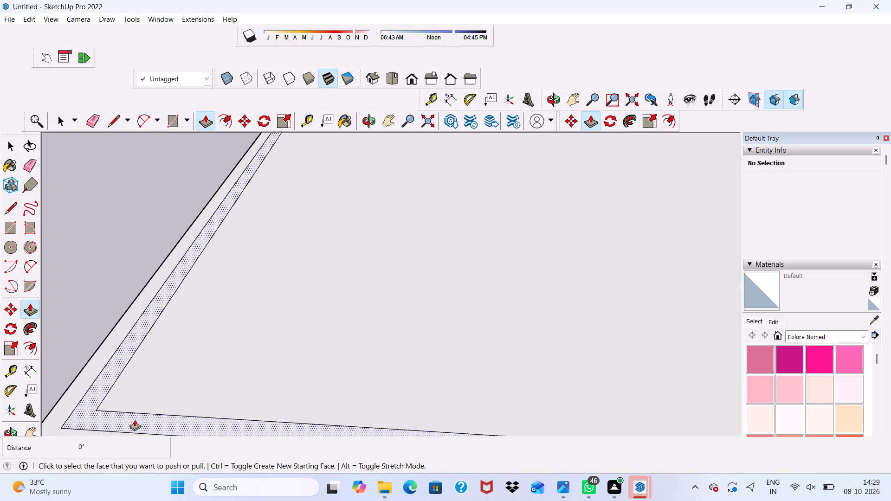
click(135, 419)
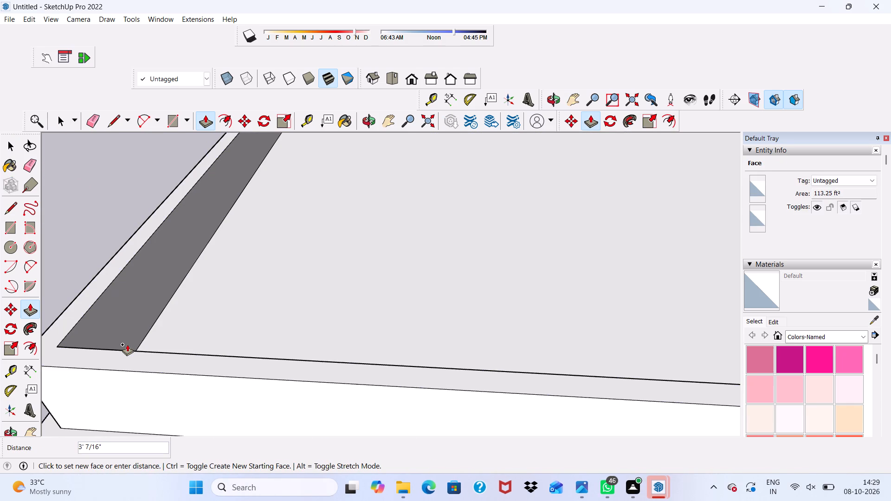
text(10')
key(Return)
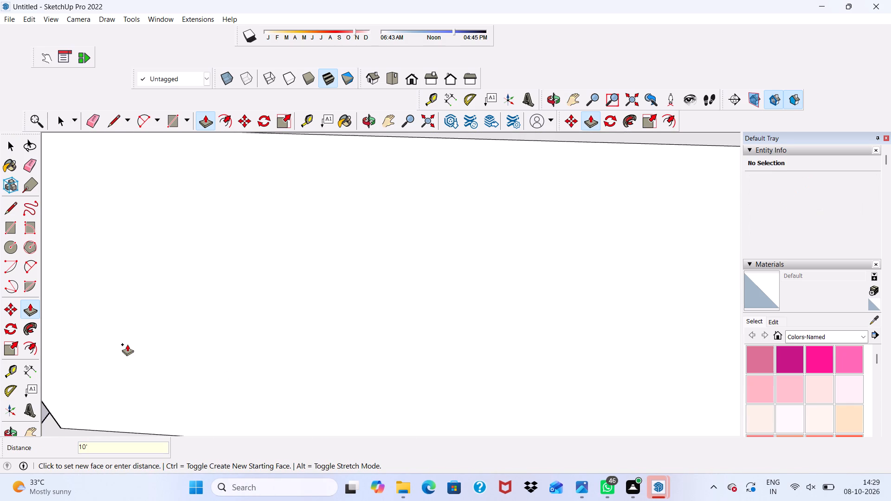
key(space)
Examine the raised walls from a low angle at the front and from above into the room.
scroll(141, 388, down, 8)
middle_drag(224, 384, 230, 356)
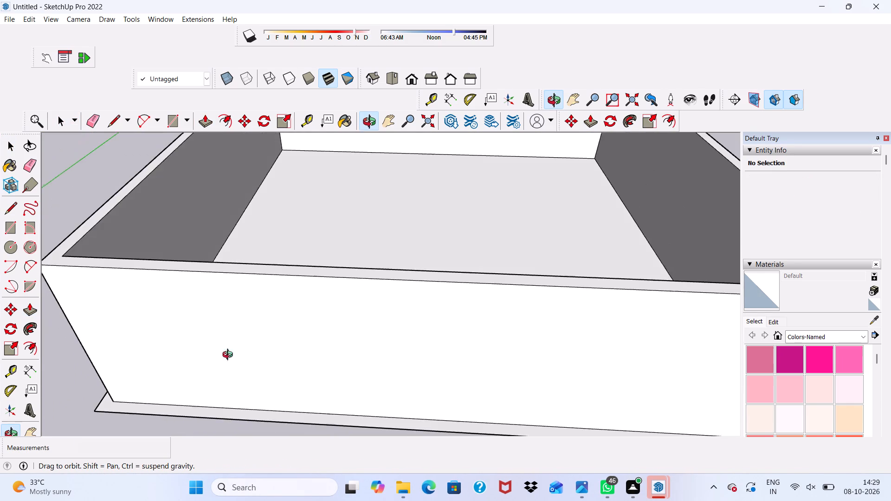
middle_drag(230, 356, 249, 289)
scroll(256, 386, up, 3)
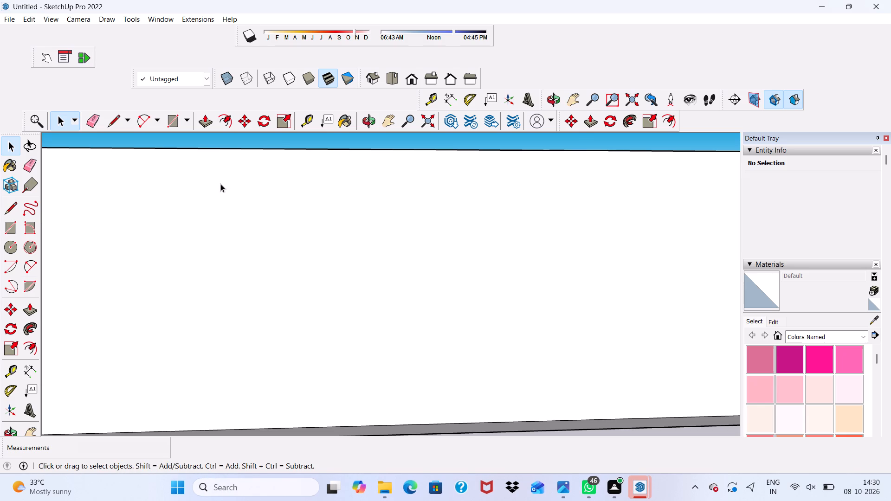
scroll(249, 201, down, 5)
middle_drag(284, 212, 253, 211)
scroll(253, 205, up, 2)
scroll(141, 212, down, 2)
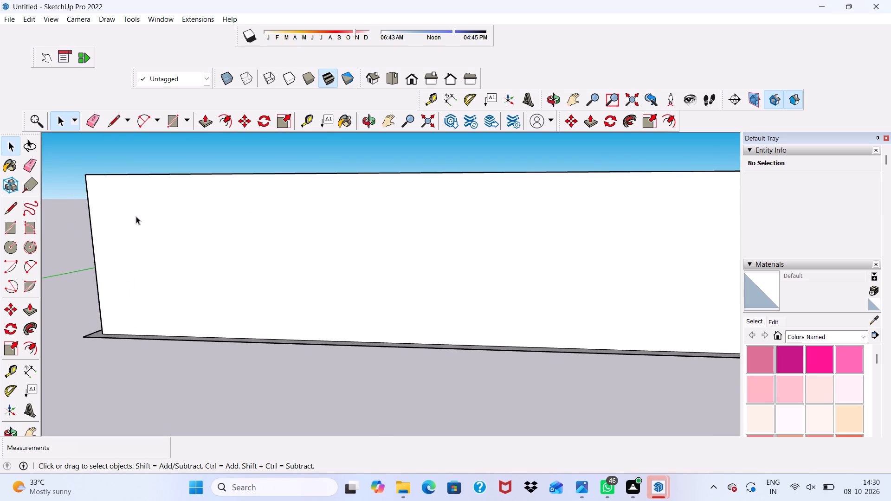
scroll(136, 216, down, 6)
scroll(133, 203, up, 2)
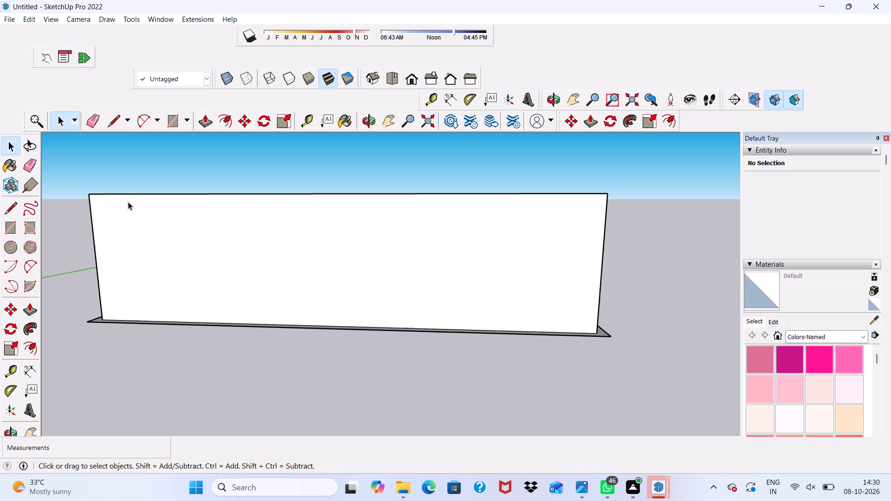
scroll(116, 198, down, 4)
middle_drag(169, 183, 172, 250)
scroll(155, 231, up, 1)
scroll(96, 212, down, 4)
scroll(171, 178, up, 2)
scroll(145, 235, up, 2)
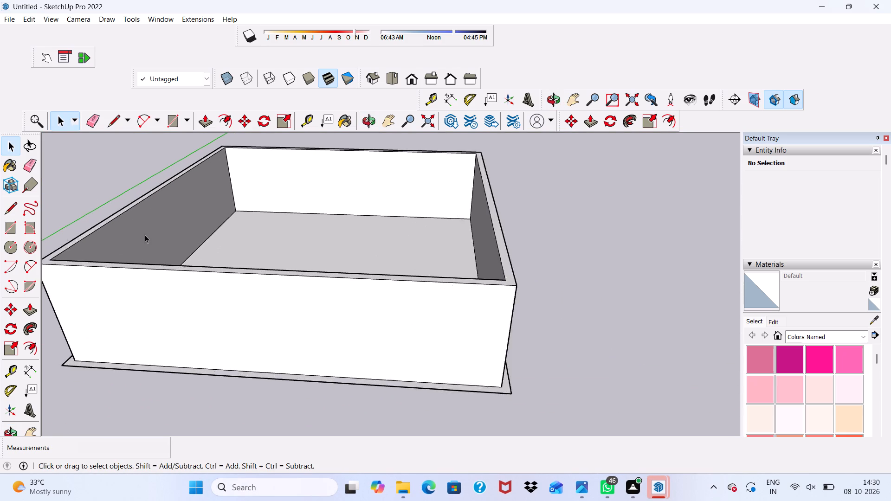
scroll(145, 235, up, 2)
scroll(111, 241, down, 5)
scroll(133, 213, up, 4)
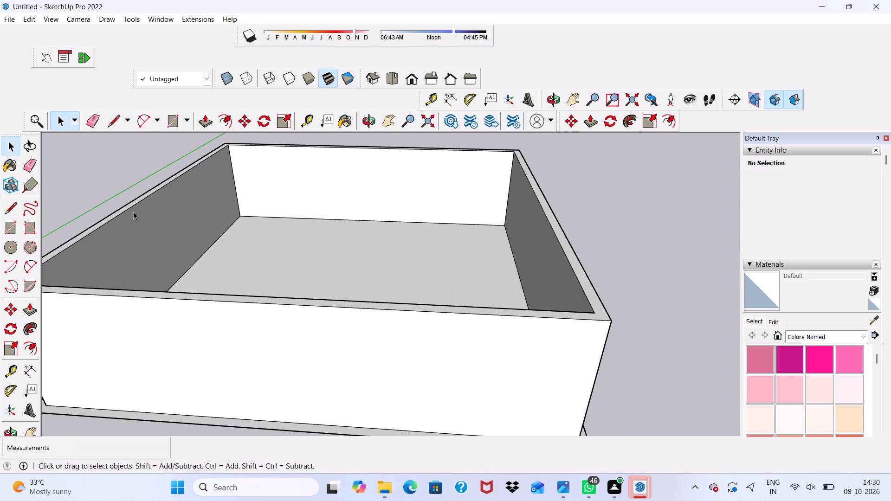
scroll(133, 212, down, 4)
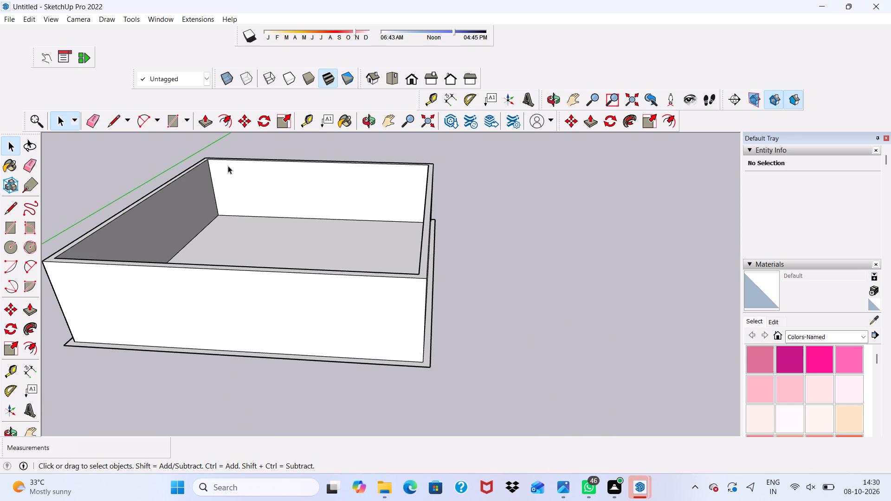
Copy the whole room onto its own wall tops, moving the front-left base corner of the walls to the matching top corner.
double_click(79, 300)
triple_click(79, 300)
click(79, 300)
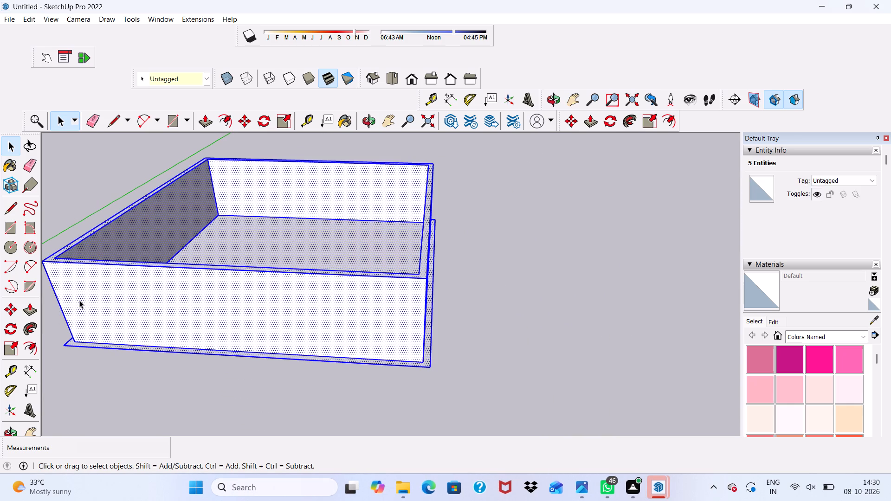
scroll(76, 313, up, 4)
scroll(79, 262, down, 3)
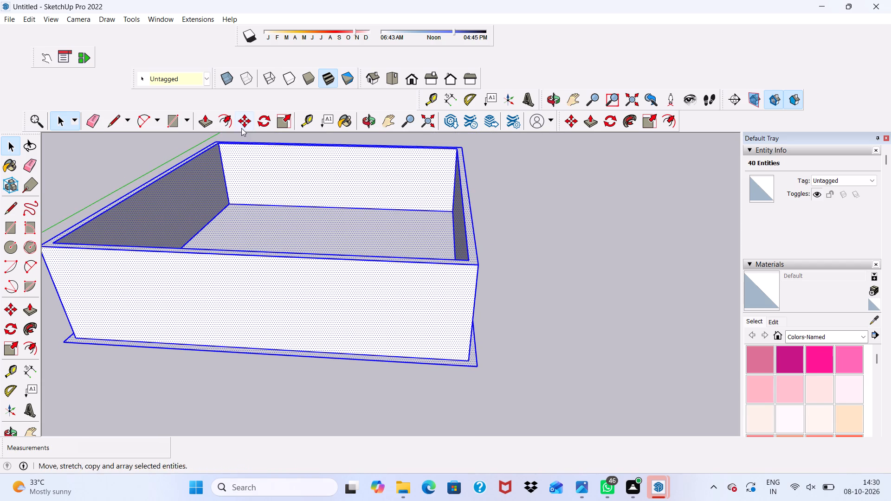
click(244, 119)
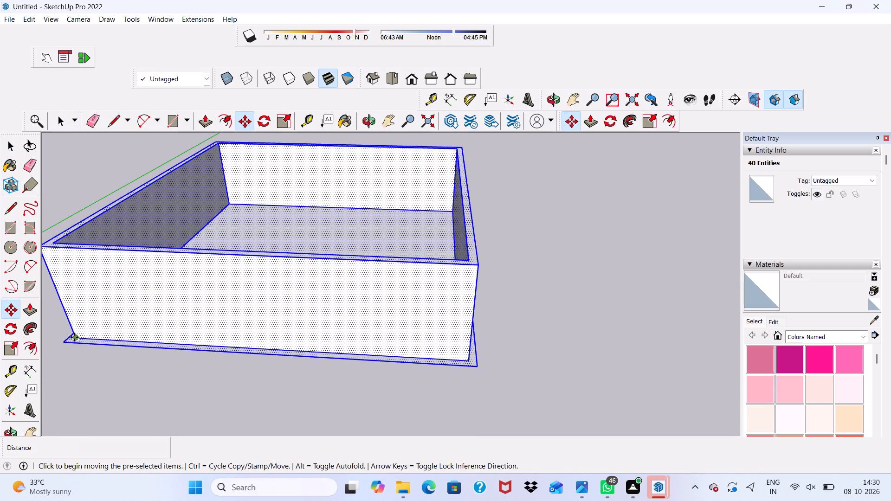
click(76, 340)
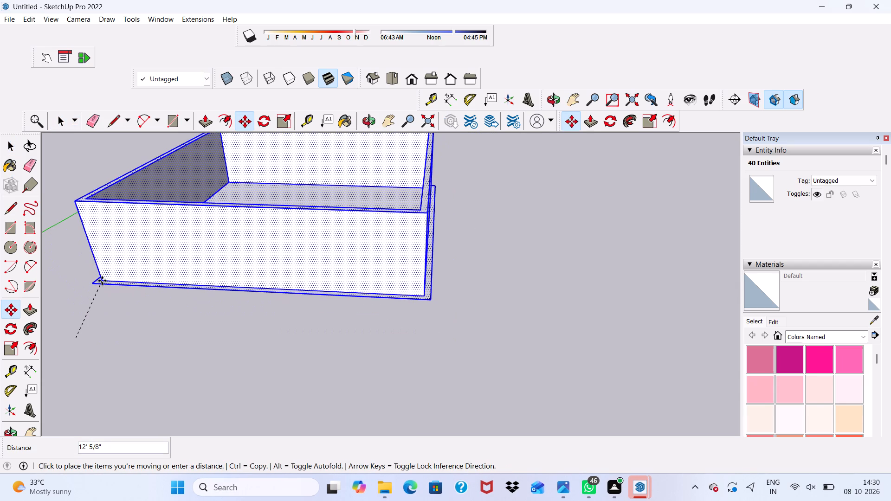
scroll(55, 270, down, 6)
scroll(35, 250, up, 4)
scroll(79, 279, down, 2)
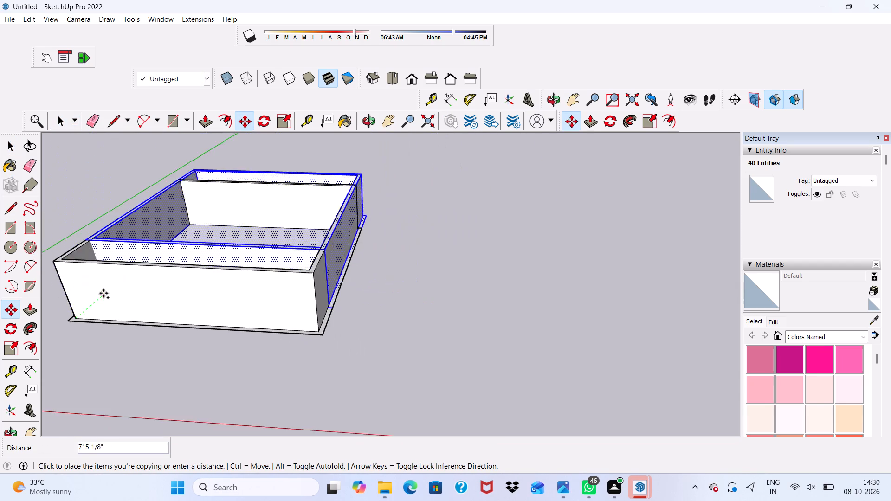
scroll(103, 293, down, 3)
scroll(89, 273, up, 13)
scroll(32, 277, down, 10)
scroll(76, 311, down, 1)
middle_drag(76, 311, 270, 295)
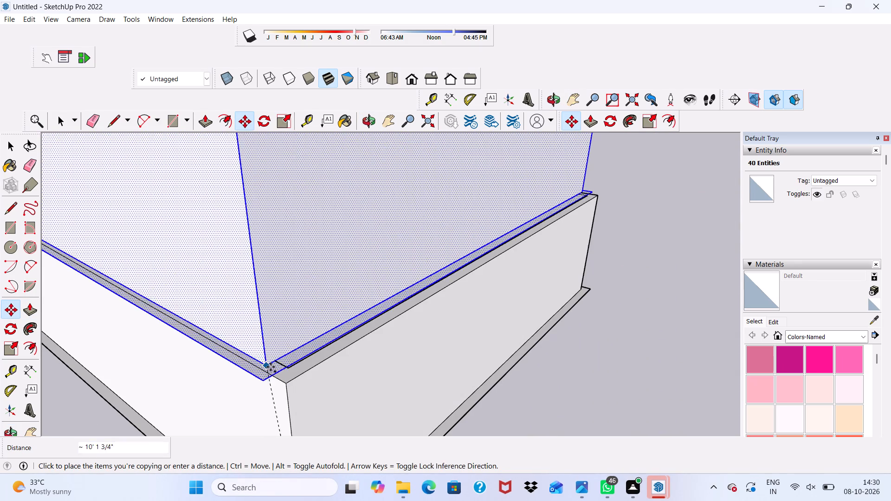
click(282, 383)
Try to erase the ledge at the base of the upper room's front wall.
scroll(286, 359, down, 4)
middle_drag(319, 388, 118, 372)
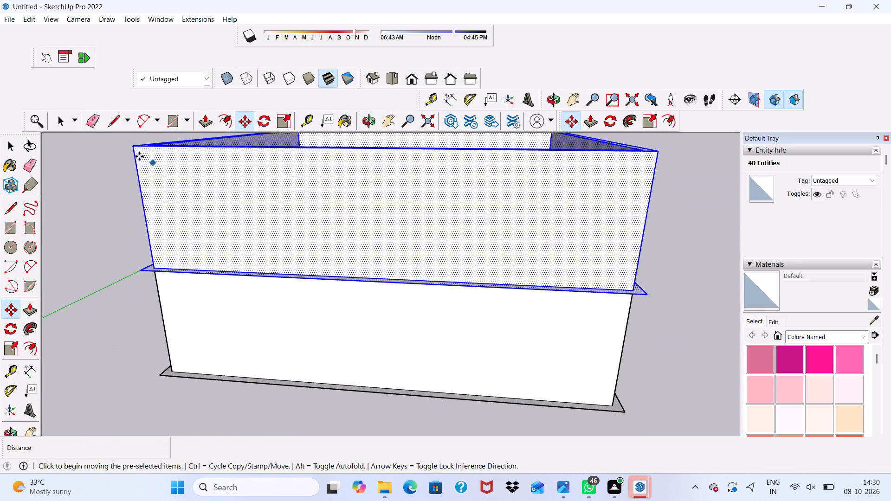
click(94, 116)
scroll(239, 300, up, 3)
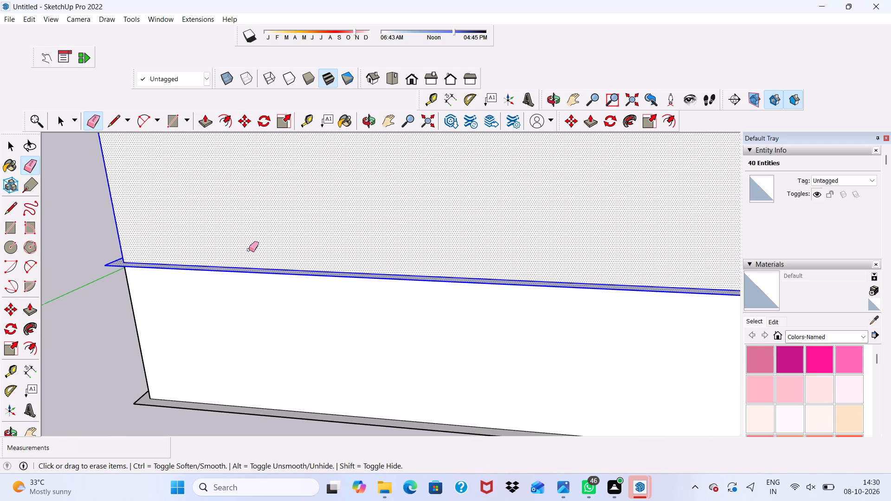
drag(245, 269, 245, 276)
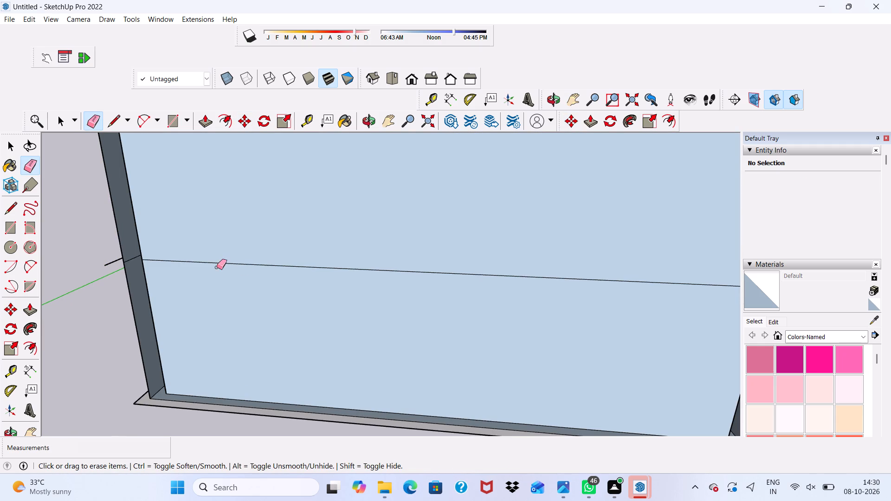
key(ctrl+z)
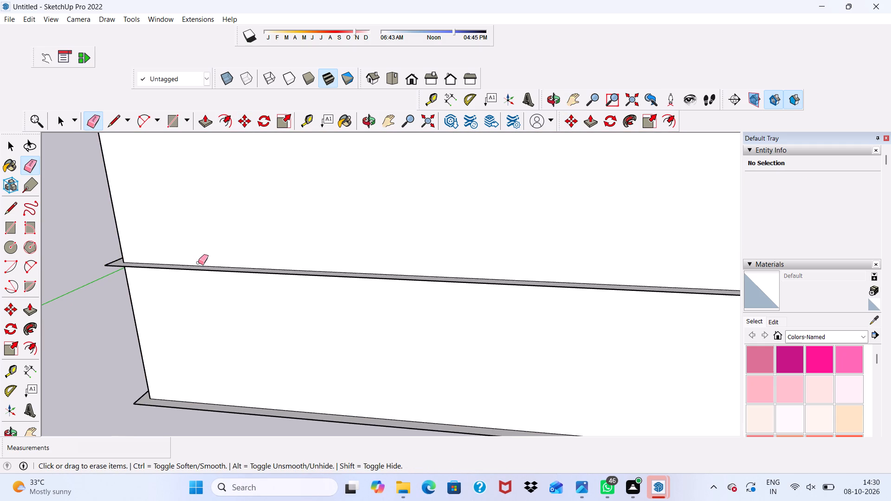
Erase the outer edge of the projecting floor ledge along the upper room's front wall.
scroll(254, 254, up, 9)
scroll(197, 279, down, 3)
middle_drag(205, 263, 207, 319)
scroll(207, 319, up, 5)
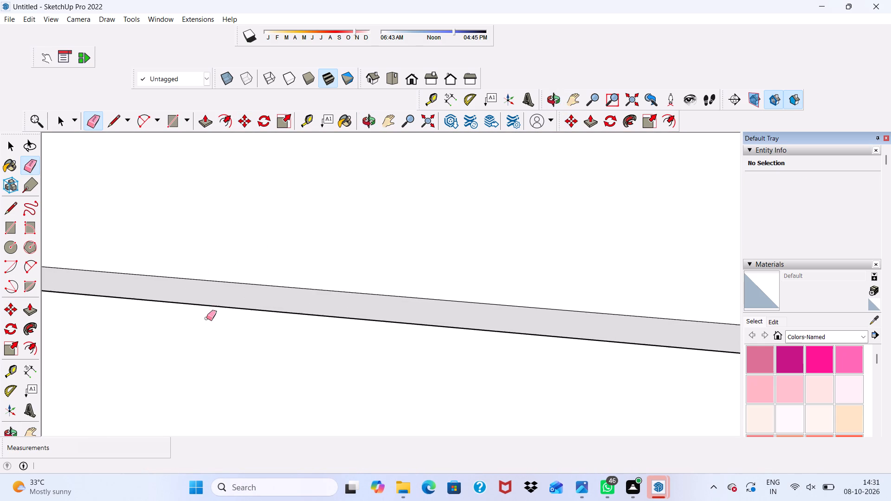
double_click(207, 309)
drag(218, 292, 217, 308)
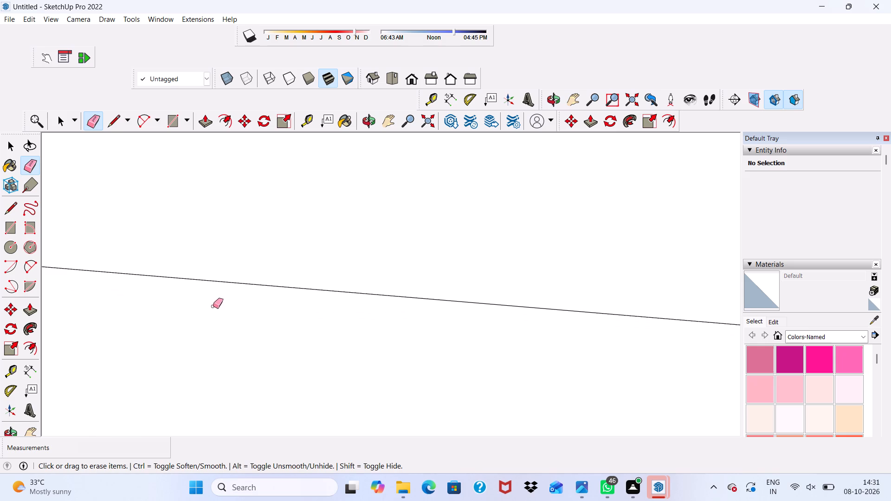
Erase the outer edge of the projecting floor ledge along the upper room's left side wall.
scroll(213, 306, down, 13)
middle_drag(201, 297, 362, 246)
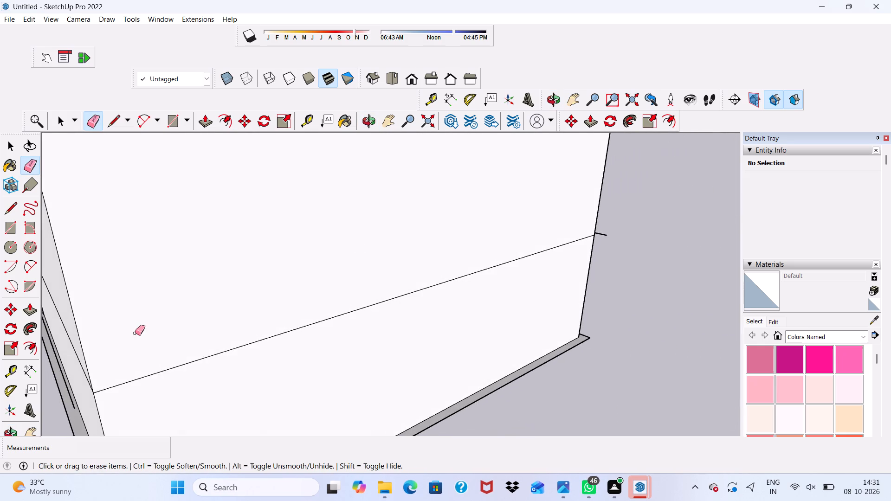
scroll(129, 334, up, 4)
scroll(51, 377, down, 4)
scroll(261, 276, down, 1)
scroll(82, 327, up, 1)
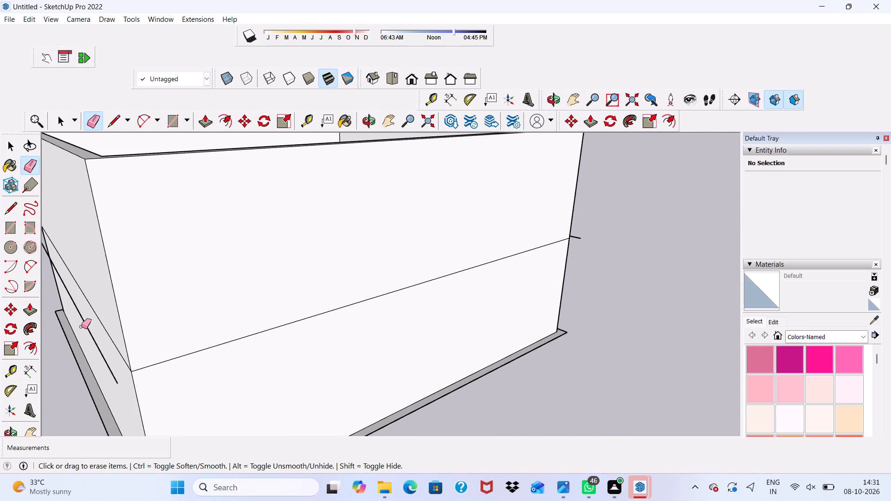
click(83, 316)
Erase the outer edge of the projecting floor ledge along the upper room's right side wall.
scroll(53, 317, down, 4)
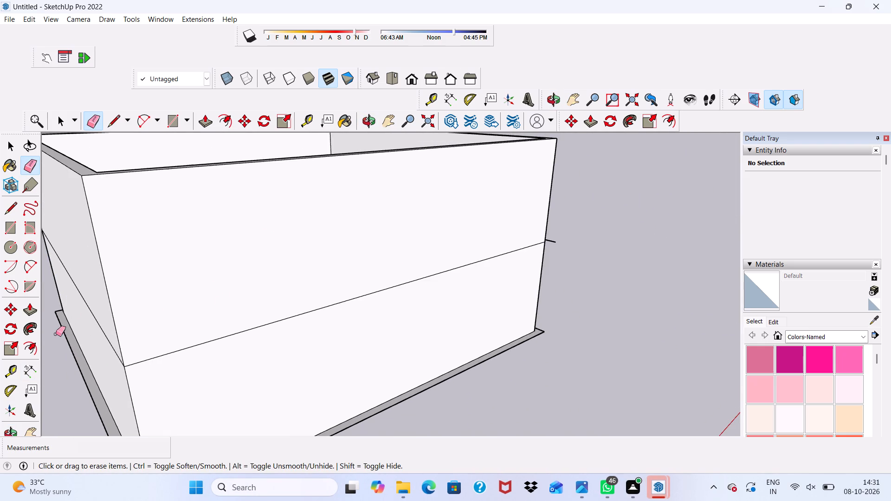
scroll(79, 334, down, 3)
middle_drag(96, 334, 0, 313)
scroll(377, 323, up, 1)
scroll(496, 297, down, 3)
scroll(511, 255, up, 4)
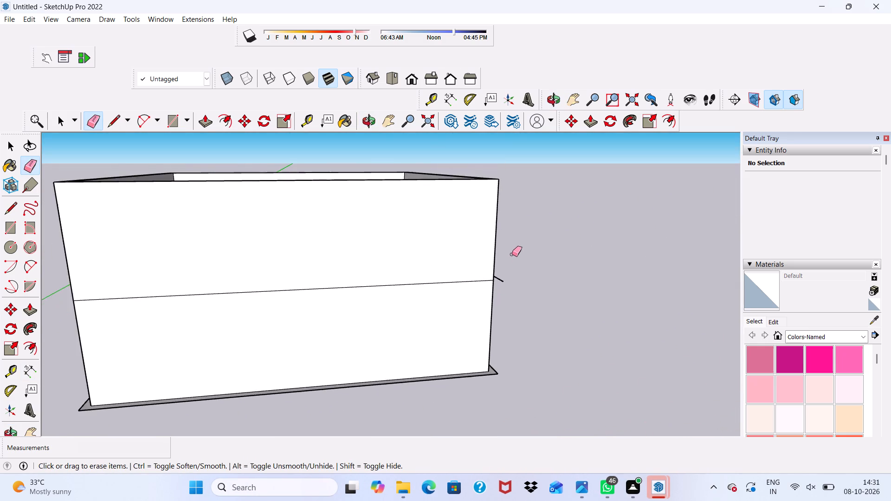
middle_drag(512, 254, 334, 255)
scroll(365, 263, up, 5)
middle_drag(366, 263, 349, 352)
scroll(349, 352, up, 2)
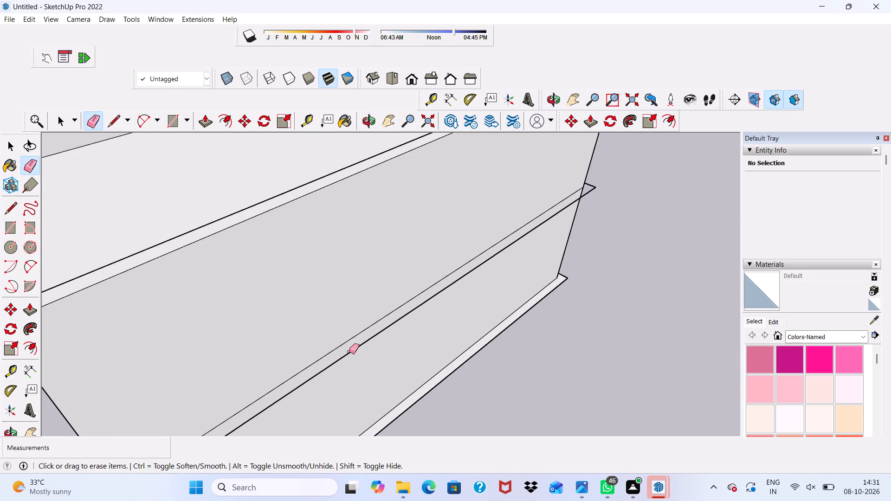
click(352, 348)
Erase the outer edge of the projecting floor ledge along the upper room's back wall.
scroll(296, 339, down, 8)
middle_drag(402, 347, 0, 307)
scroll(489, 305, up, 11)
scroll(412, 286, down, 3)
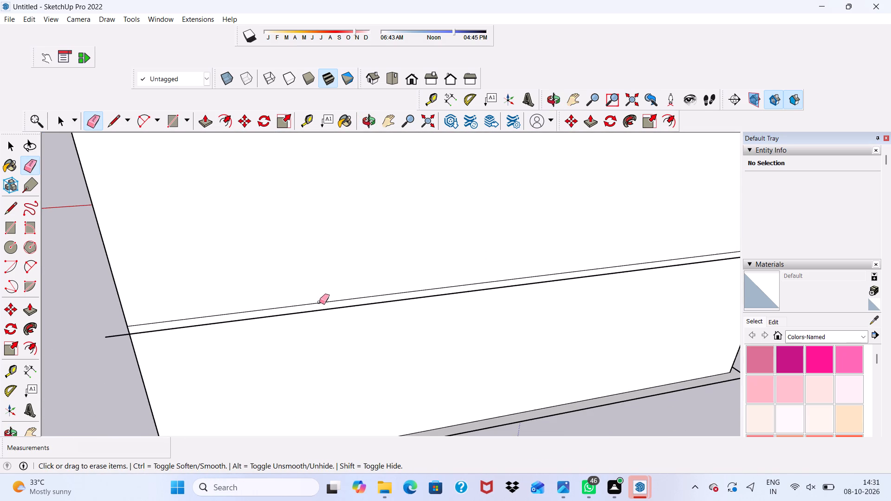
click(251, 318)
Examine the stacked two-level room from a distance, from the front and from above.
scroll(159, 338, down, 2)
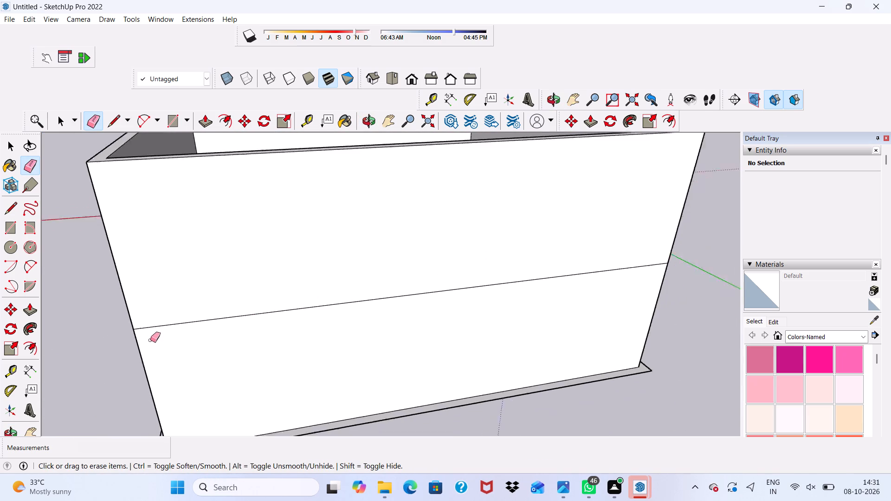
scroll(150, 340, down, 7)
middle_drag(143, 332, 673, 302)
scroll(444, 281, down, 4)
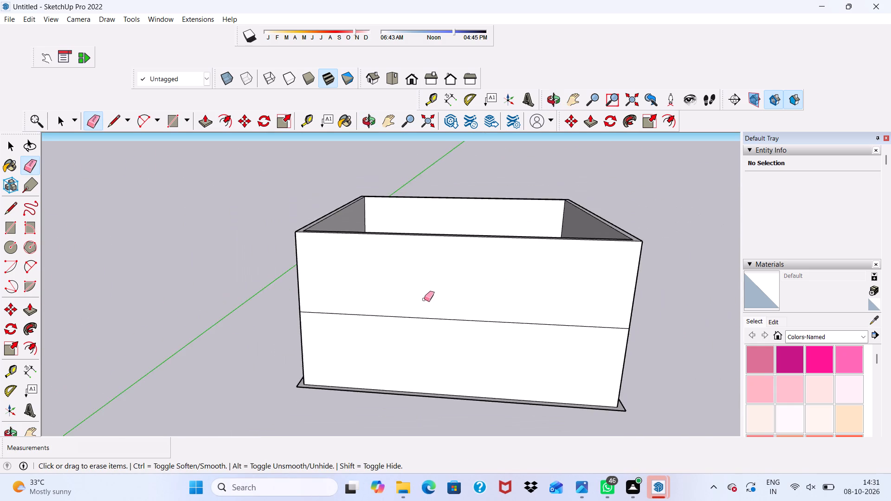
scroll(423, 299, down, 4)
scroll(450, 330, up, 1)
scroll(454, 317, down, 11)
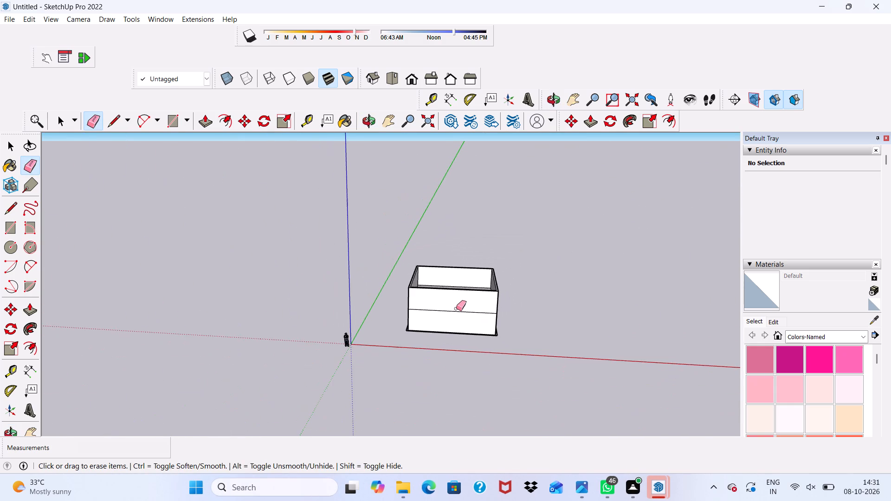
middle_drag(456, 308, 561, 328)
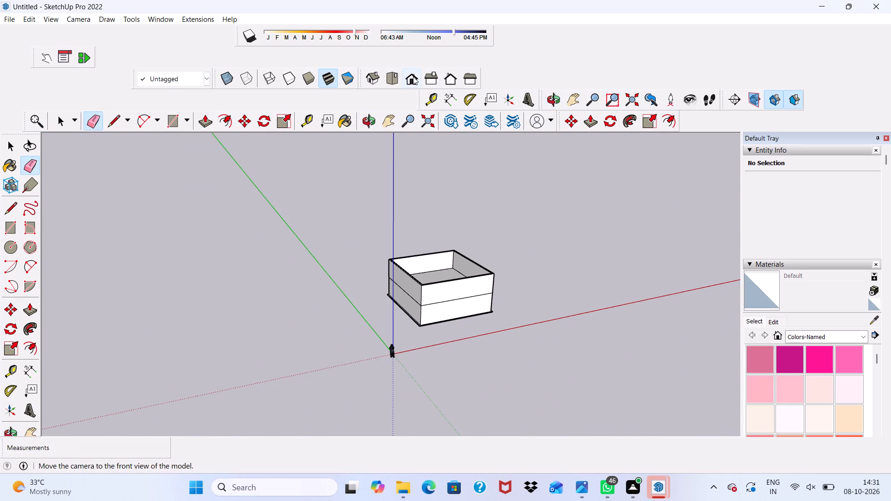
click(413, 77)
scroll(444, 255, up, 10)
middle_drag(427, 251, 366, 345)
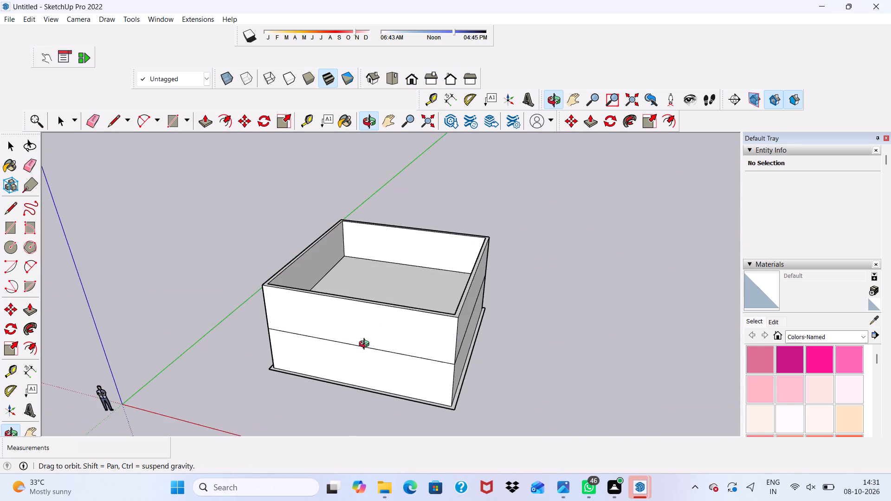
middle_drag(366, 345, 399, 295)
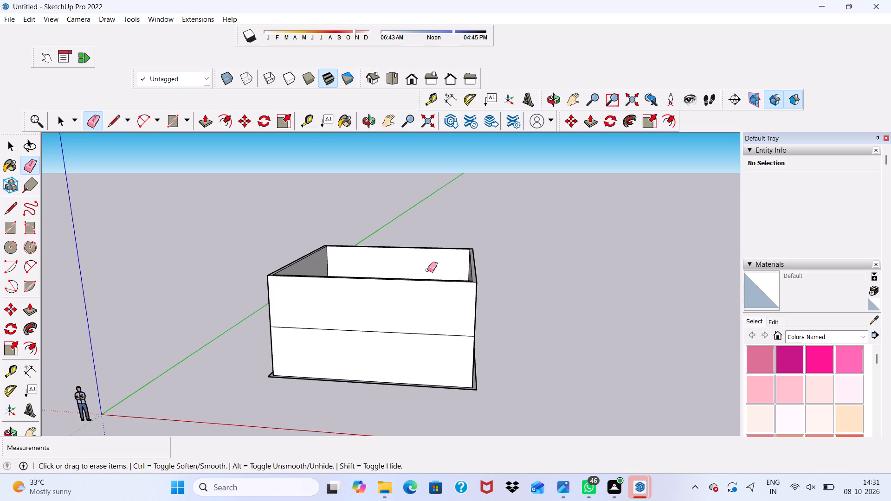
key(space)
scroll(362, 339, up, 6)
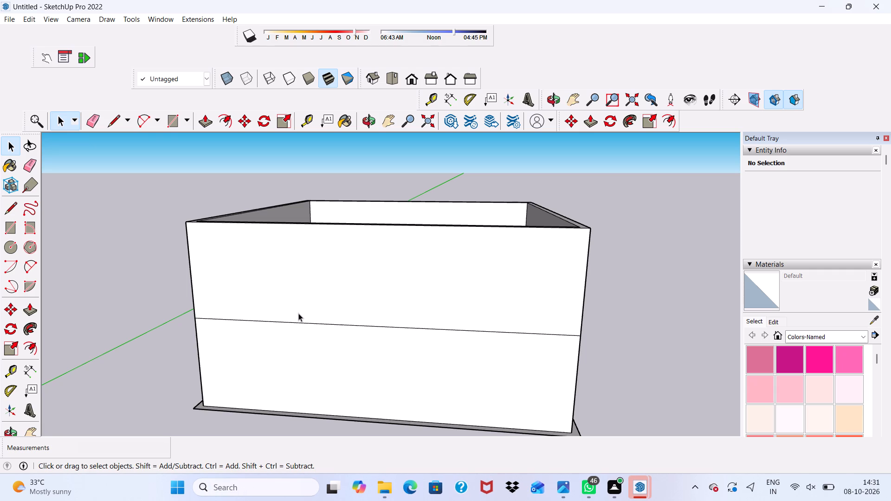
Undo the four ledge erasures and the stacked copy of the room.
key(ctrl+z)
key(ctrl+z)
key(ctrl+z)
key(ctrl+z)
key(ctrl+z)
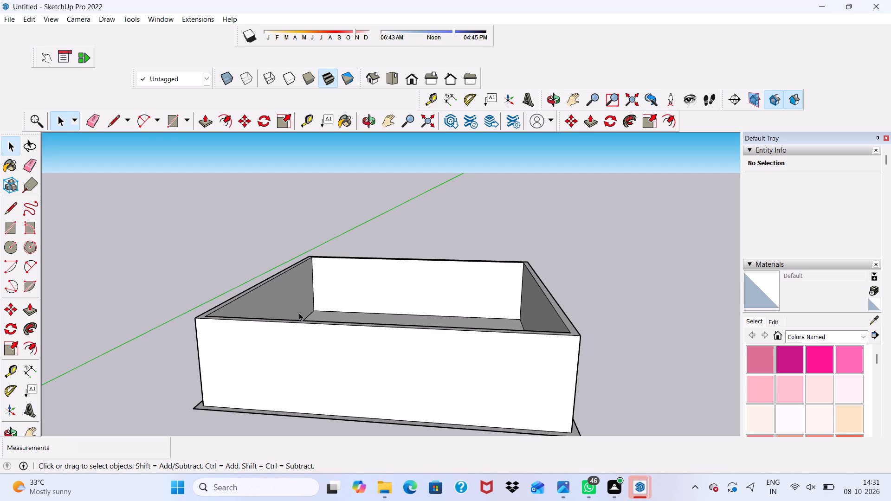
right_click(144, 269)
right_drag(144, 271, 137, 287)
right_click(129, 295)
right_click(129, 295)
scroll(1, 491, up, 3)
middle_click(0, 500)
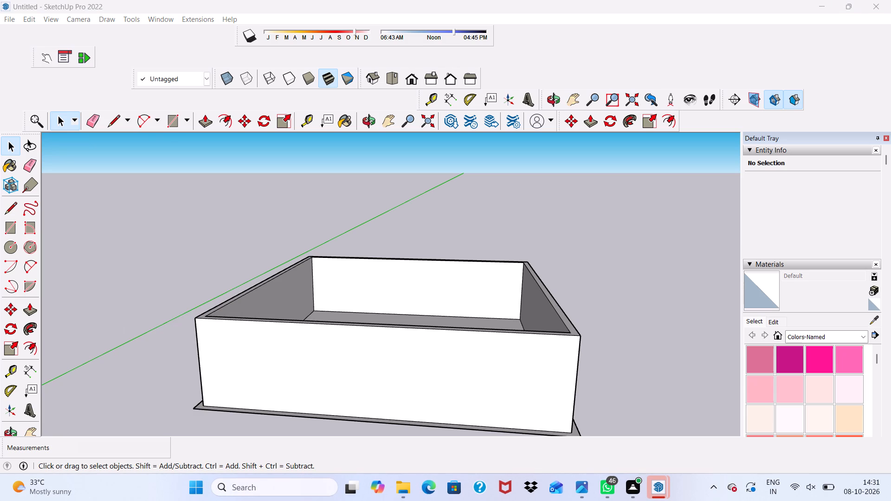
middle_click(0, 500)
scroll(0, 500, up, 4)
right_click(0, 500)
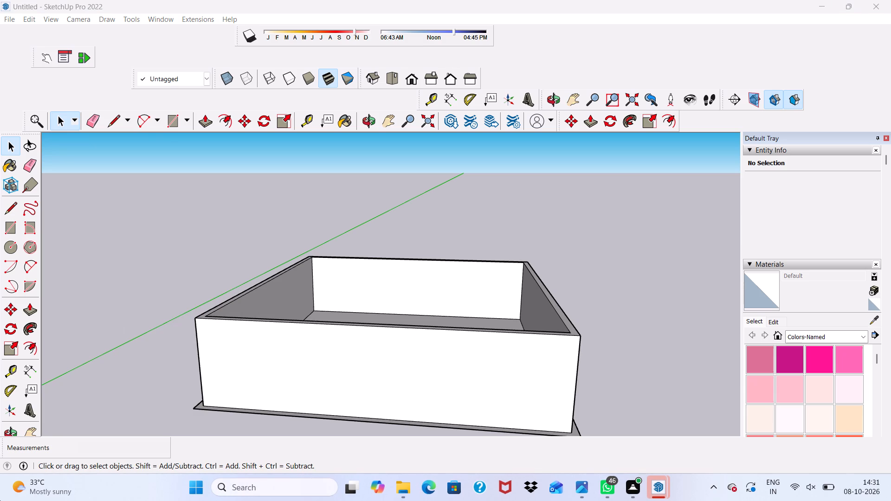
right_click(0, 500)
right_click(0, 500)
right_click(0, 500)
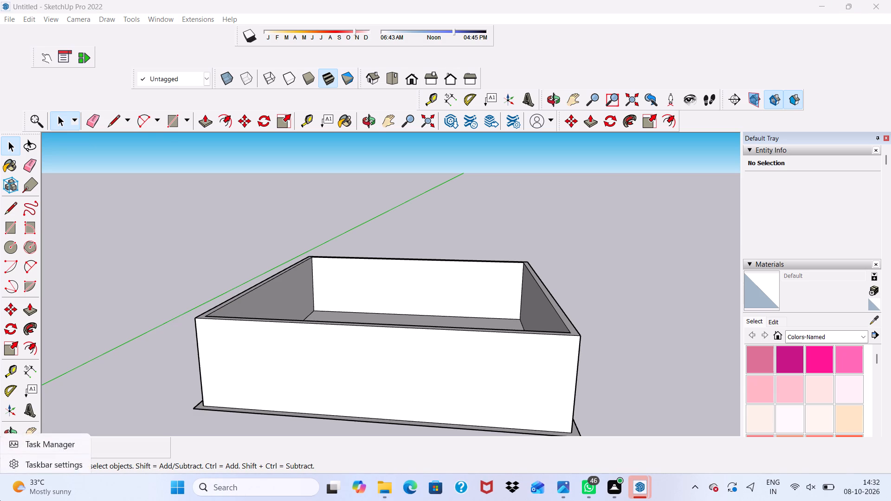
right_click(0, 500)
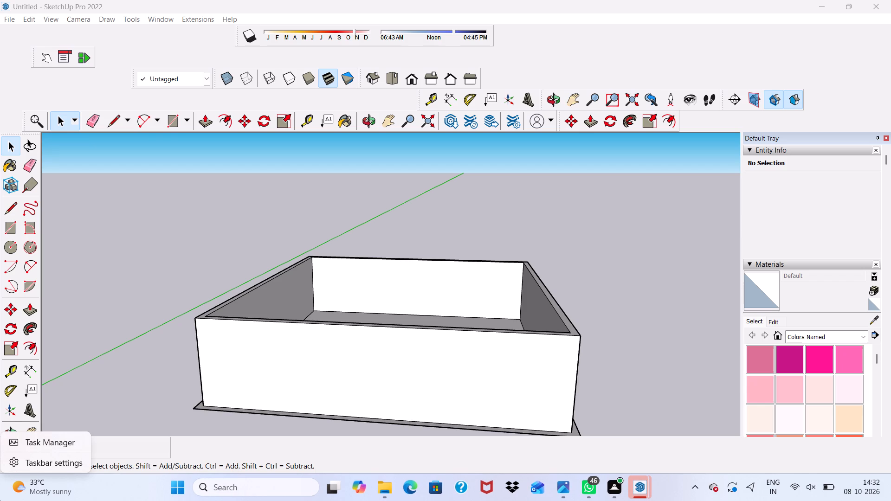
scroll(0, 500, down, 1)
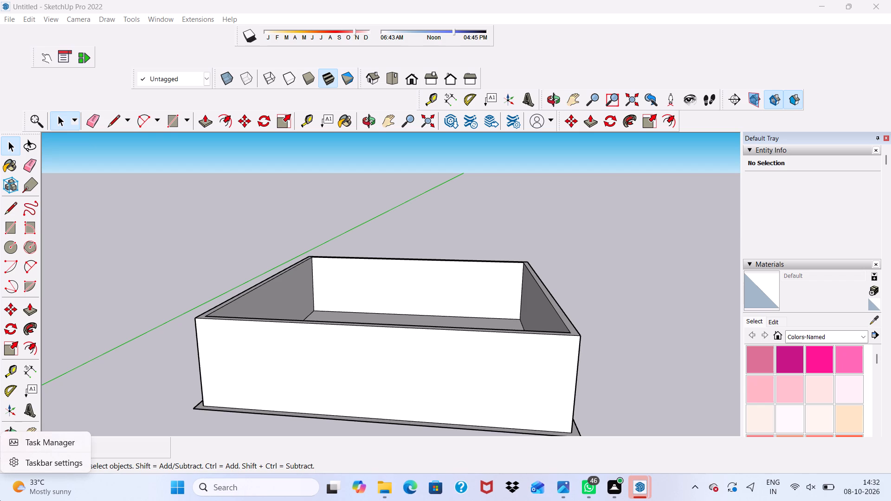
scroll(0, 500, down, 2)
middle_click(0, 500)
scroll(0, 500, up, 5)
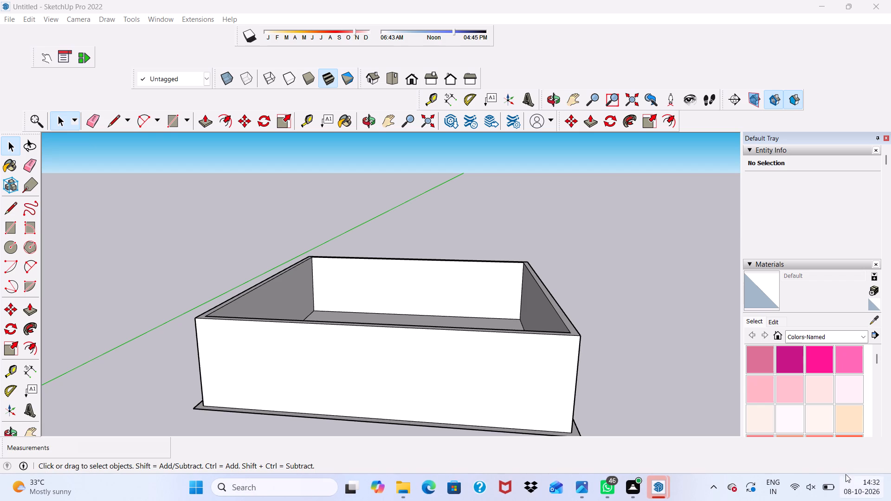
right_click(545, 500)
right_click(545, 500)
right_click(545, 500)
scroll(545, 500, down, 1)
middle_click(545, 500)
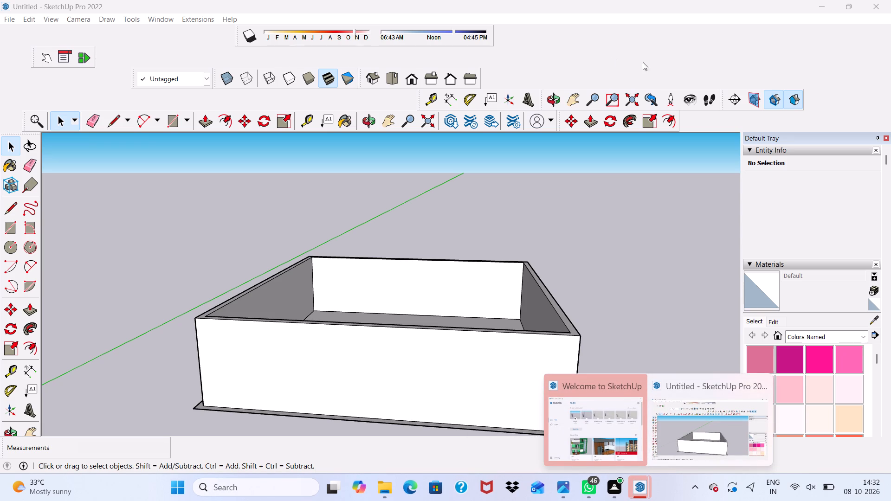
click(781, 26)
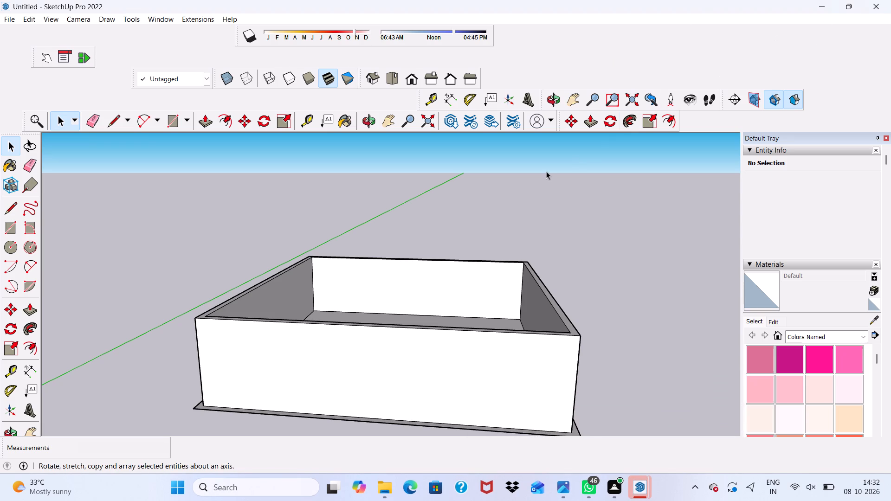
Examine the single-level open room from the front and from above.
scroll(546, 171, up, 5)
scroll(546, 171, down, 8)
scroll(516, 218, up, 6)
scroll(533, 185, down, 5)
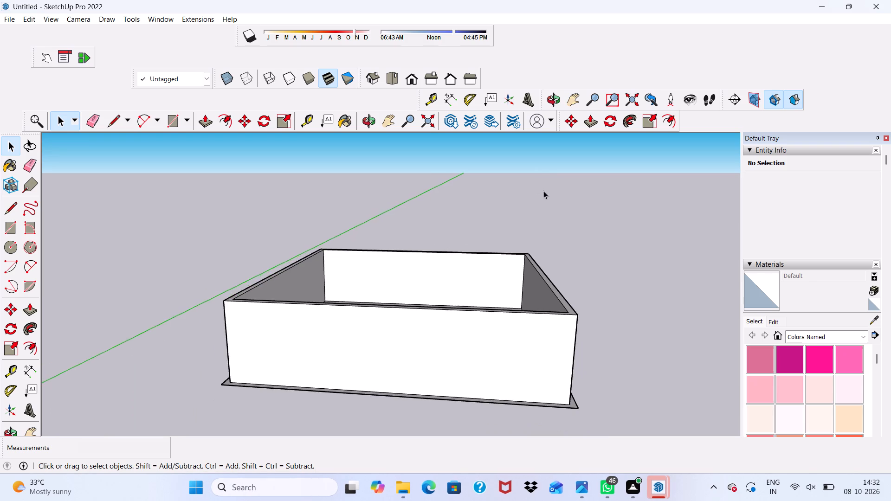
scroll(543, 191, down, 1)
middle_drag(543, 196, 548, 212)
scroll(548, 212, up, 4)
scroll(548, 212, down, 6)
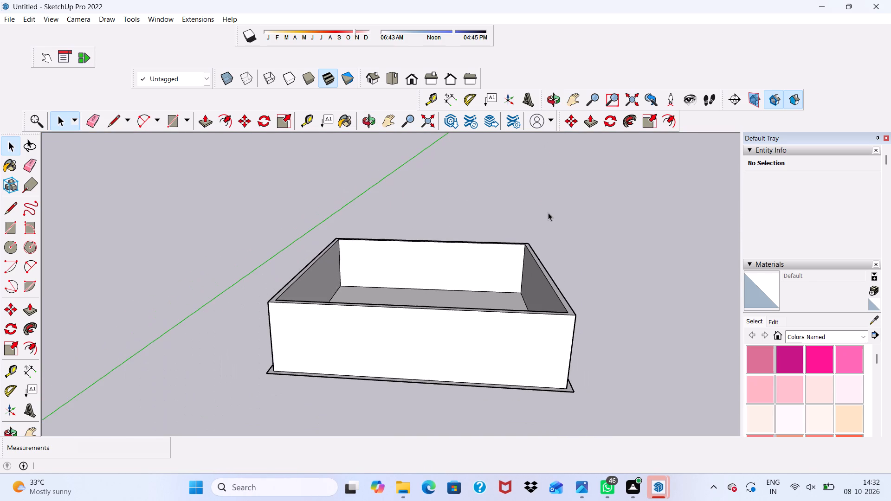
scroll(548, 212, up, 2)
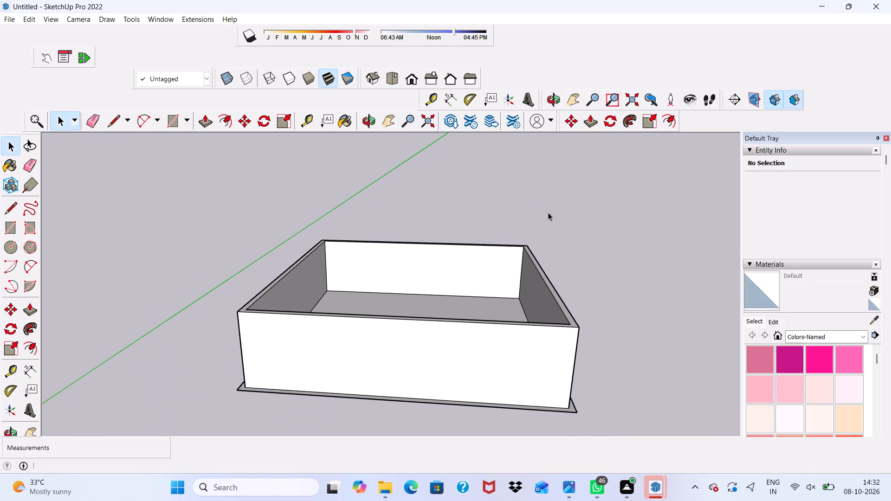
scroll(547, 214, down, 6)
scroll(515, 190, up, 6)
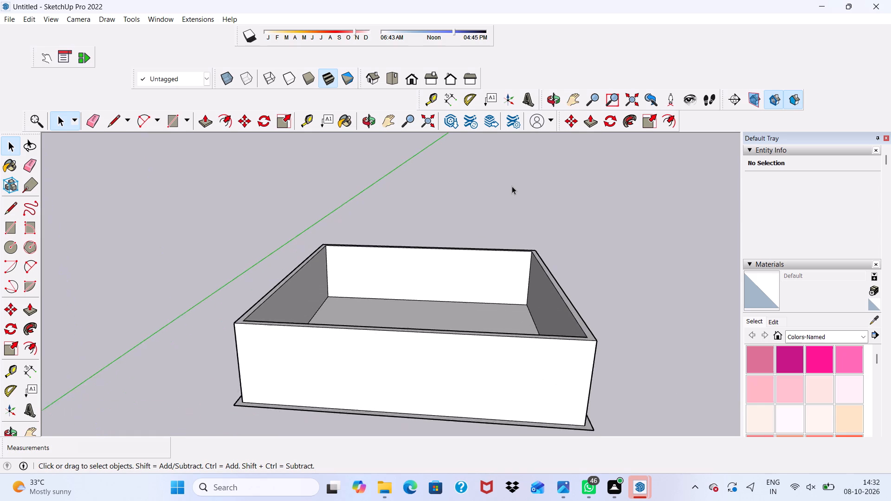
scroll(512, 186, up, 4)
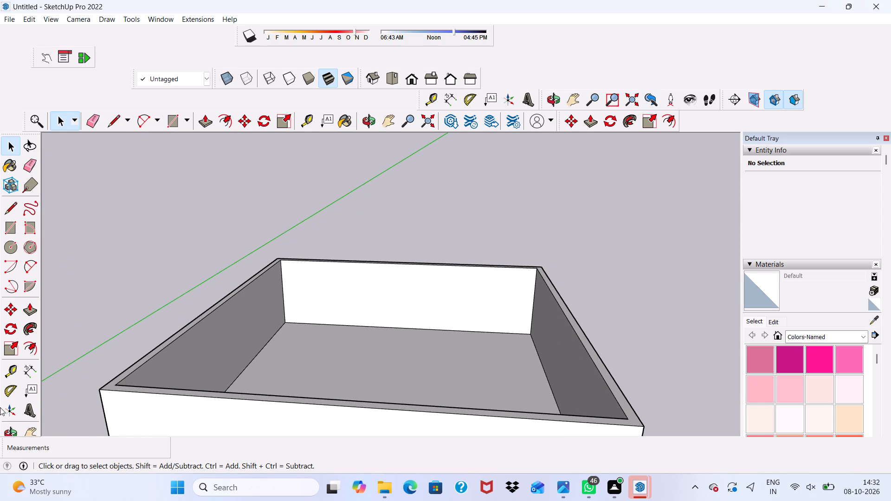
scroll(0, 409, down, 4)
scroll(196, 291, down, 4)
scroll(311, 164, up, 1)
scroll(316, 148, down, 3)
scroll(310, 338, up, 3)
scroll(312, 254, down, 1)
middle_drag(312, 254, 327, 343)
scroll(312, 268, up, 1)
scroll(272, 238, down, 1)
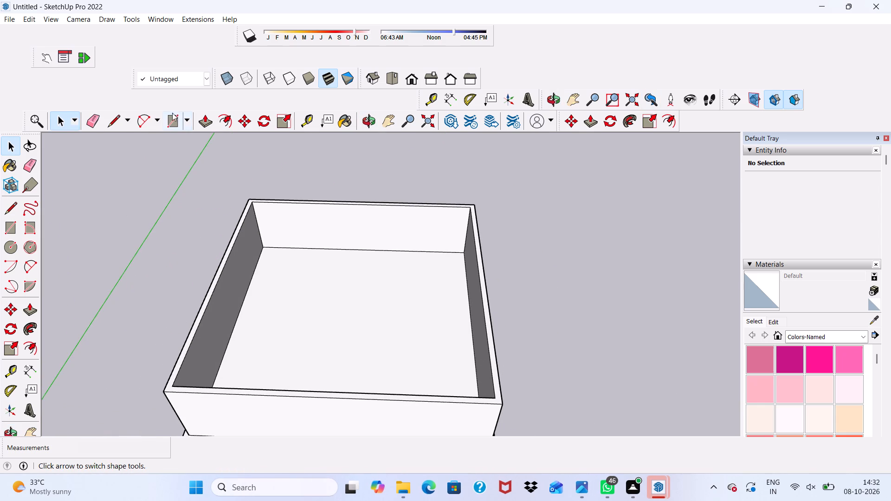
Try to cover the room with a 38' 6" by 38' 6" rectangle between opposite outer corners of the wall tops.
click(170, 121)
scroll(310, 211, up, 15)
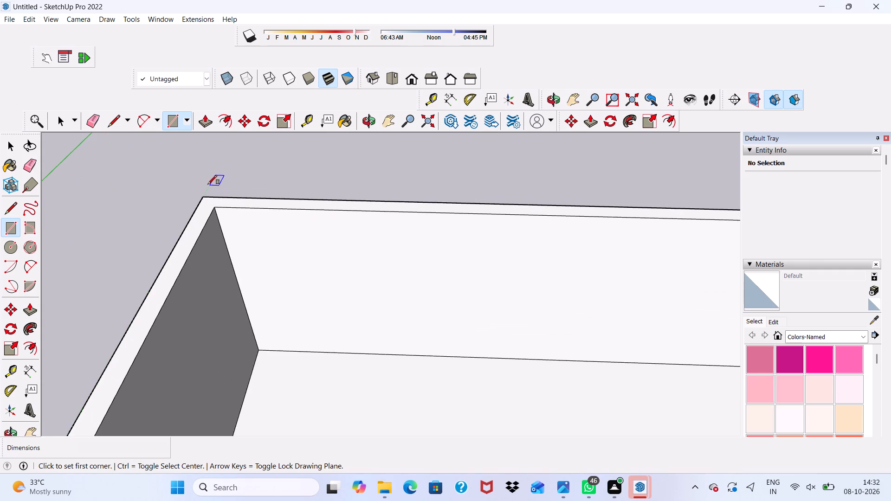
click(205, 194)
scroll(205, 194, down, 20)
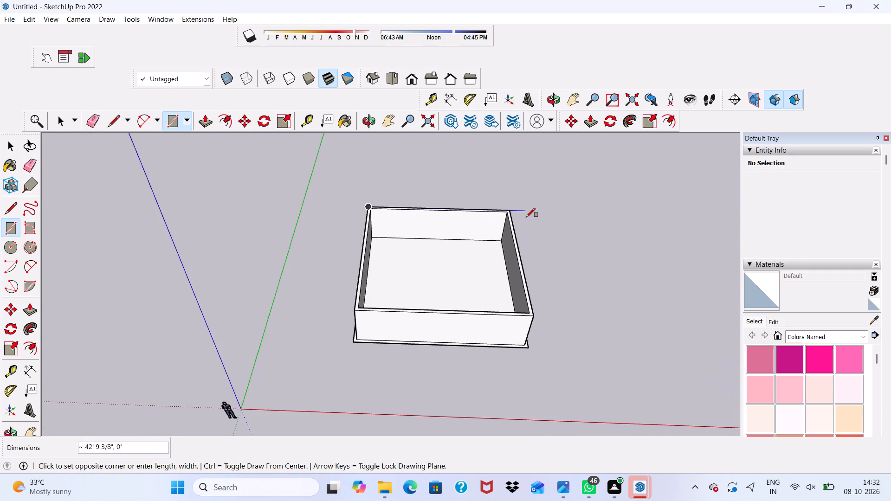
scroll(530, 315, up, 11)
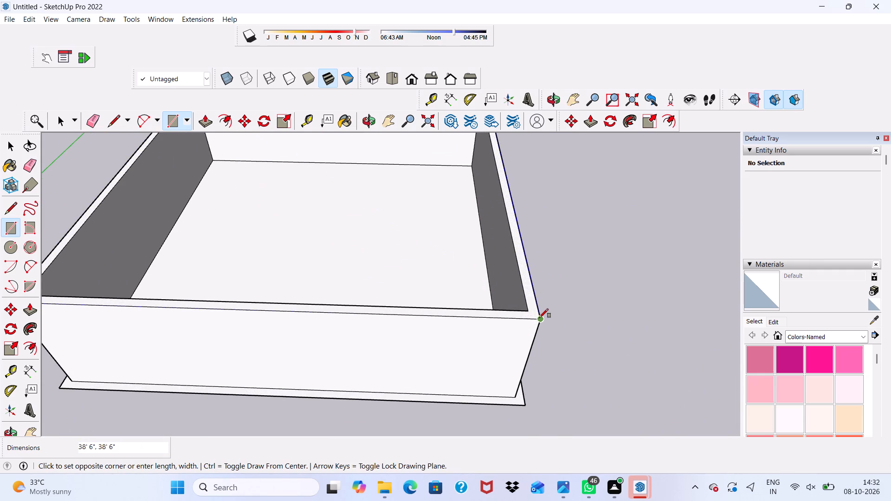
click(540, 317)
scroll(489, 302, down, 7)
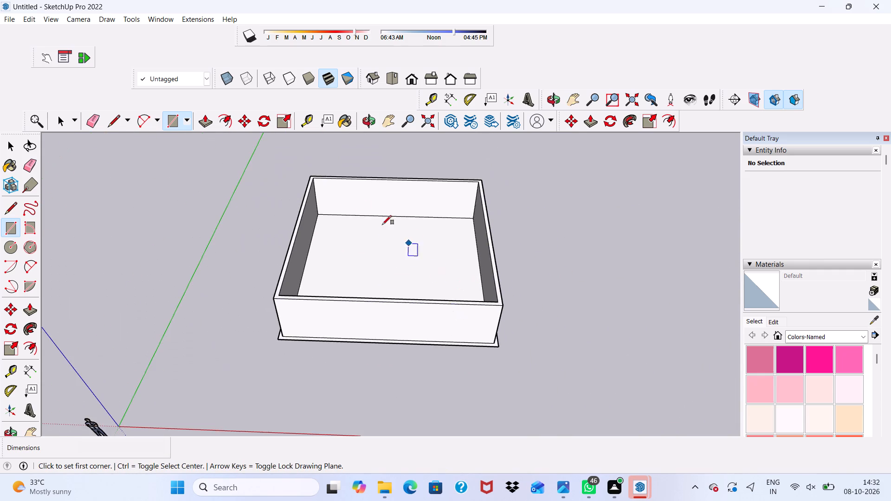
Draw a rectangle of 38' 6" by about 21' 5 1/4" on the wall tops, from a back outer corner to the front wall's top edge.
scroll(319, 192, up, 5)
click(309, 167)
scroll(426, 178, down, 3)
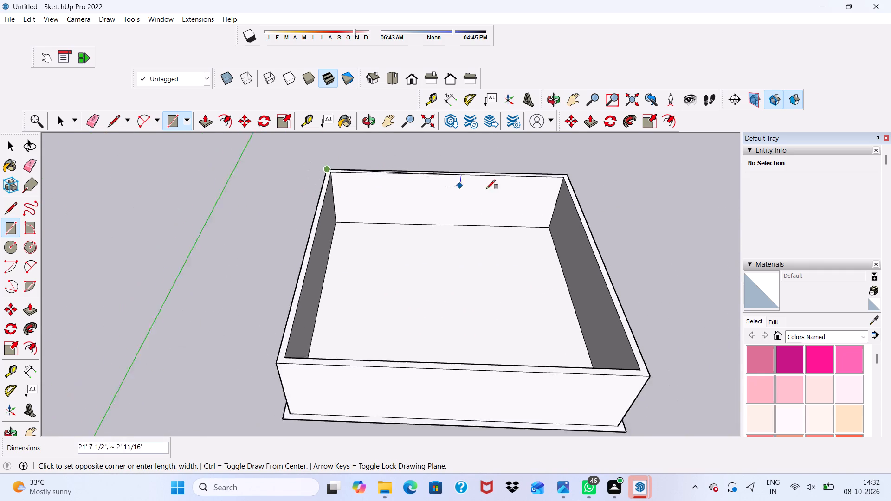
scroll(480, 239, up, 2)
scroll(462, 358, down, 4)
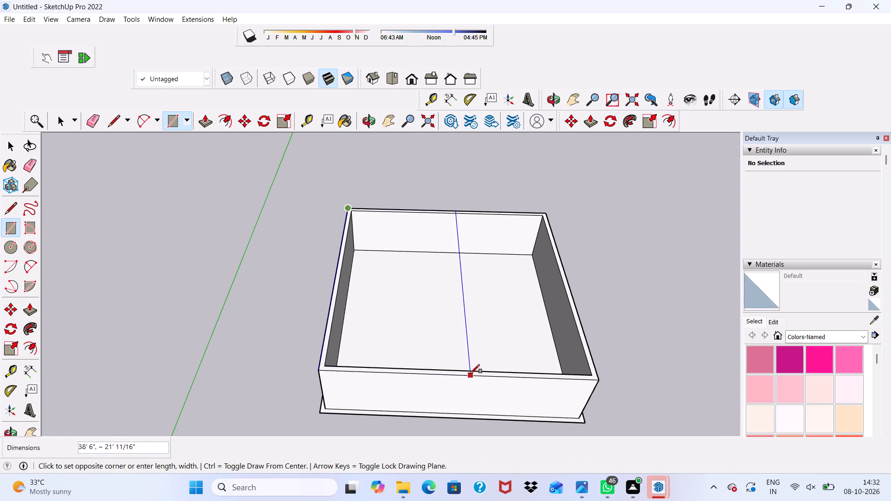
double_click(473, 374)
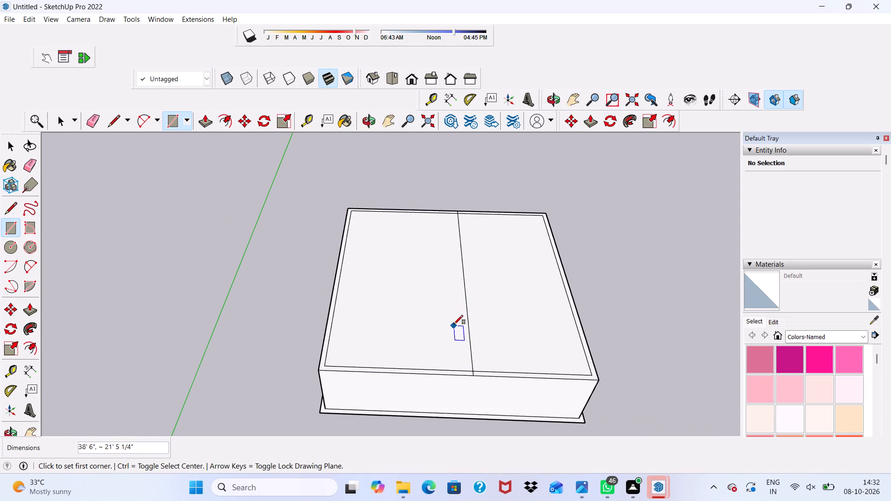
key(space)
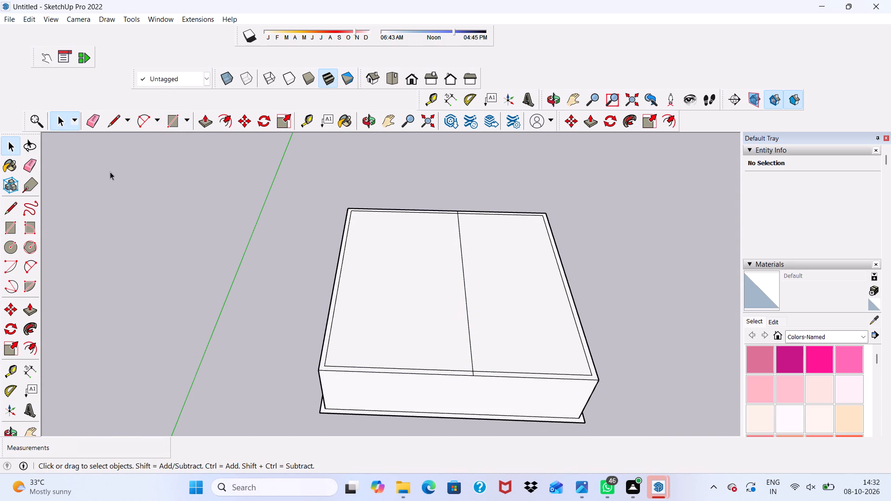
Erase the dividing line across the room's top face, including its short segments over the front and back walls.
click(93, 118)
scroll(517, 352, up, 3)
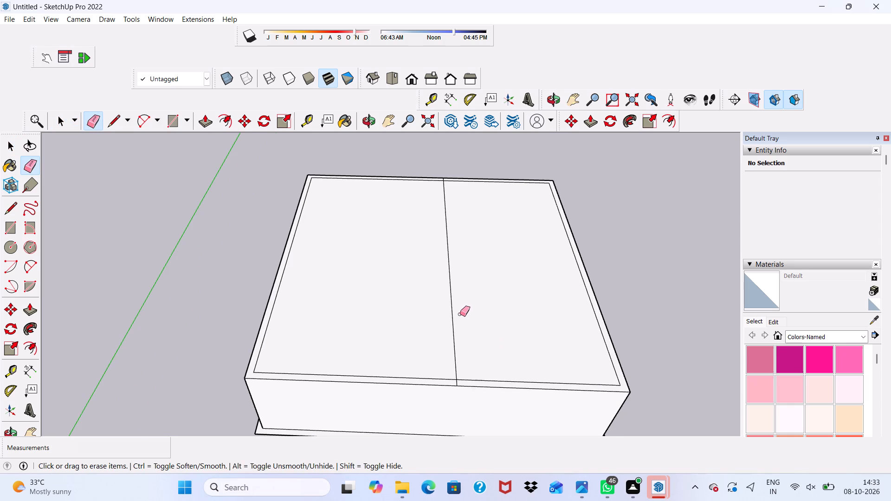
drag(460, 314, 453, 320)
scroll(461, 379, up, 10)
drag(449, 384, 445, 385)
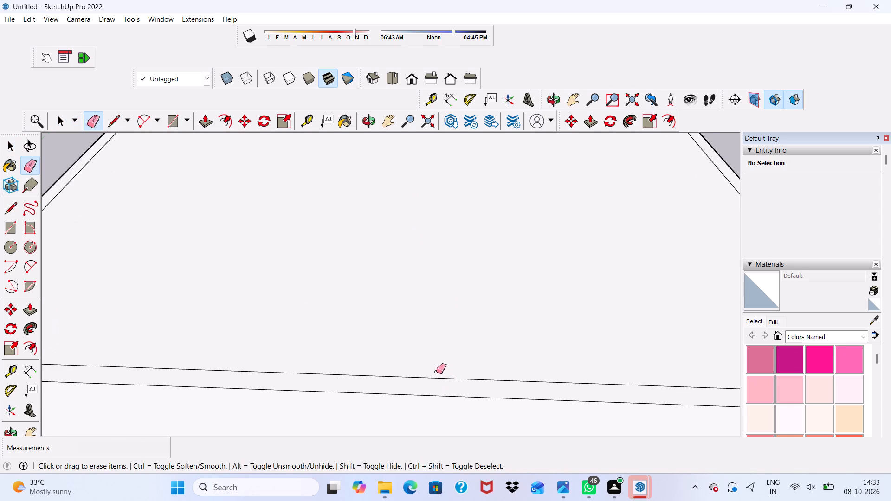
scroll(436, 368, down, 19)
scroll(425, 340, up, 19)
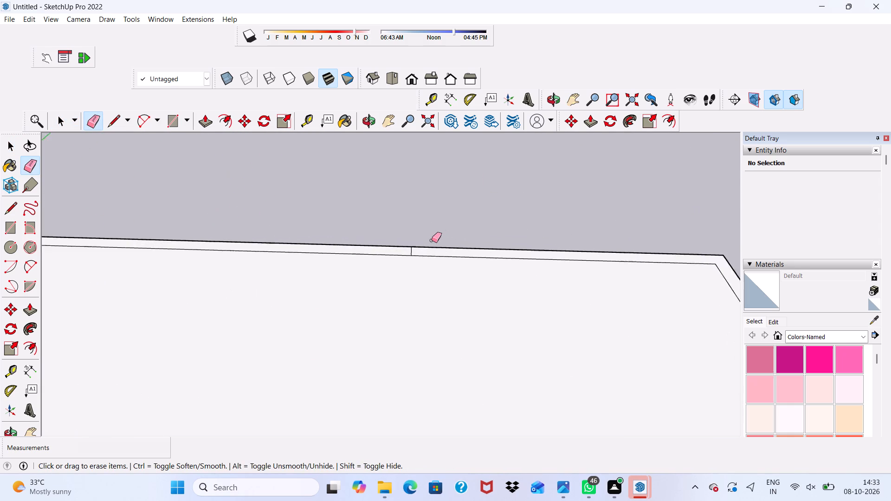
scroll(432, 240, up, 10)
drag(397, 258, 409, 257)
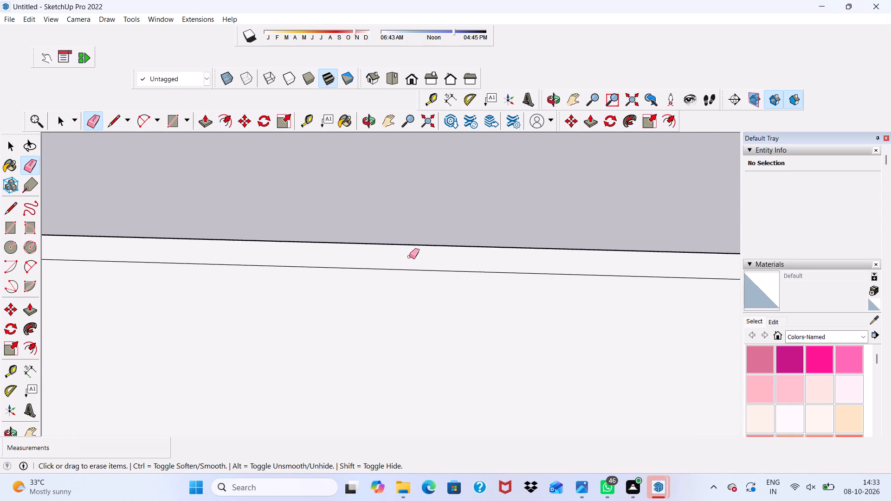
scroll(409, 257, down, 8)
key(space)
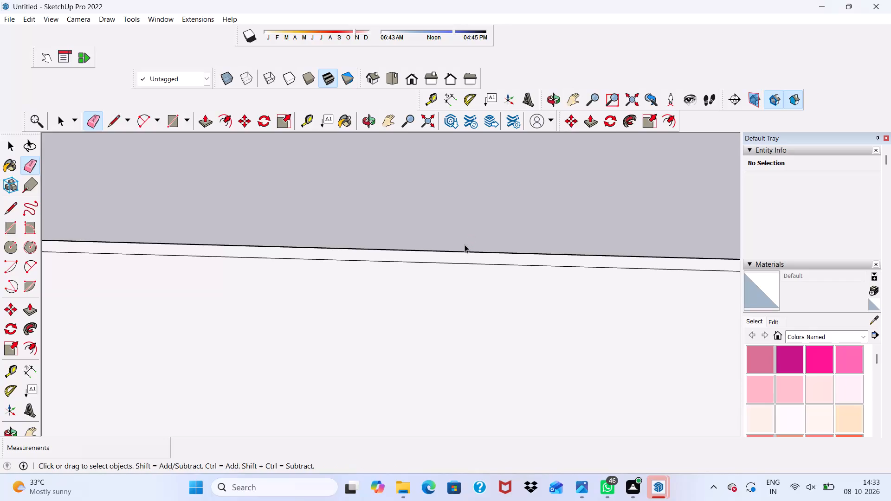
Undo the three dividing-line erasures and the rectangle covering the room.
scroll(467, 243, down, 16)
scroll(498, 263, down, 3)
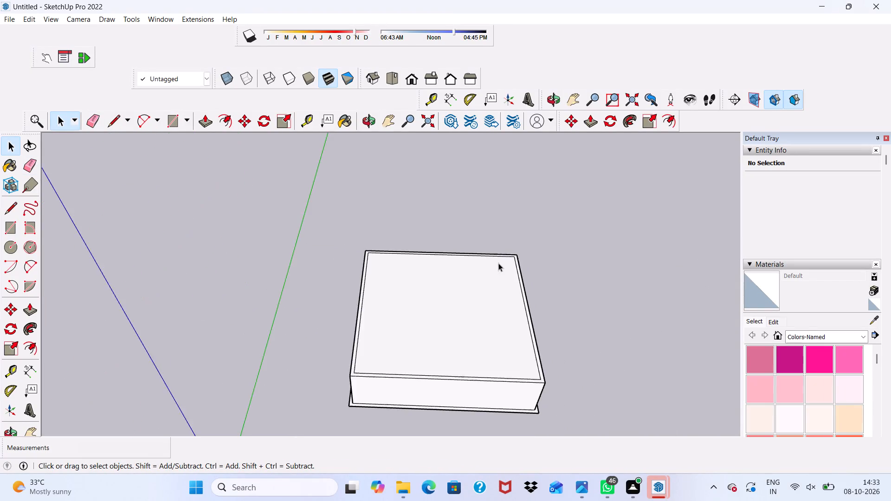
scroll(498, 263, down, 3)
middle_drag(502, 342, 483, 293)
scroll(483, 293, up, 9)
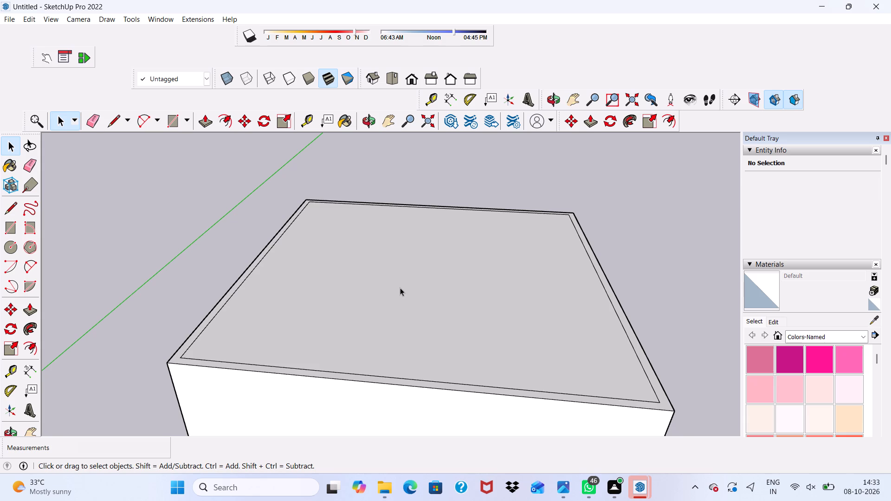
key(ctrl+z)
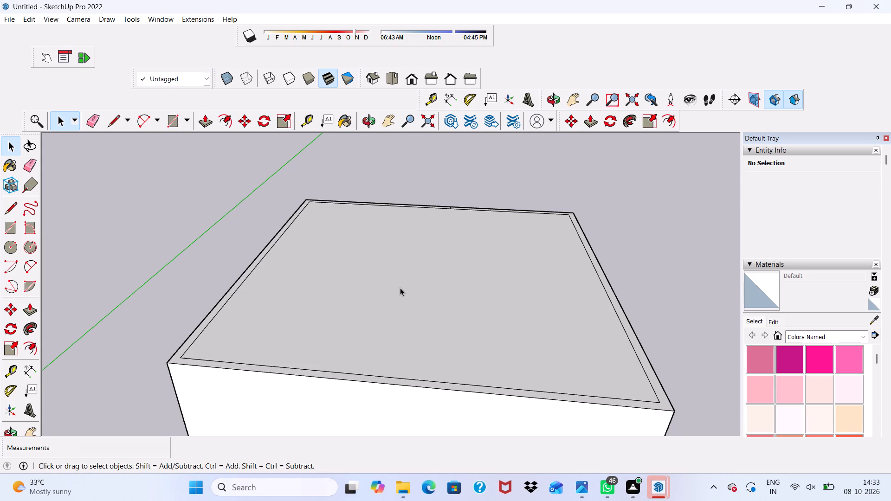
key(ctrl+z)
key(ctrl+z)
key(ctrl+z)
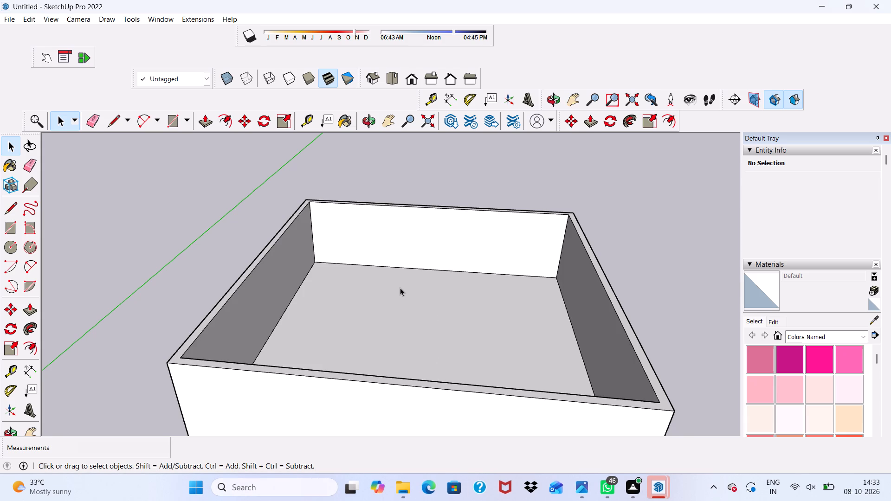
Examine the open room from several sides, from above, at eye level and from a distance.
scroll(490, 136, down, 4)
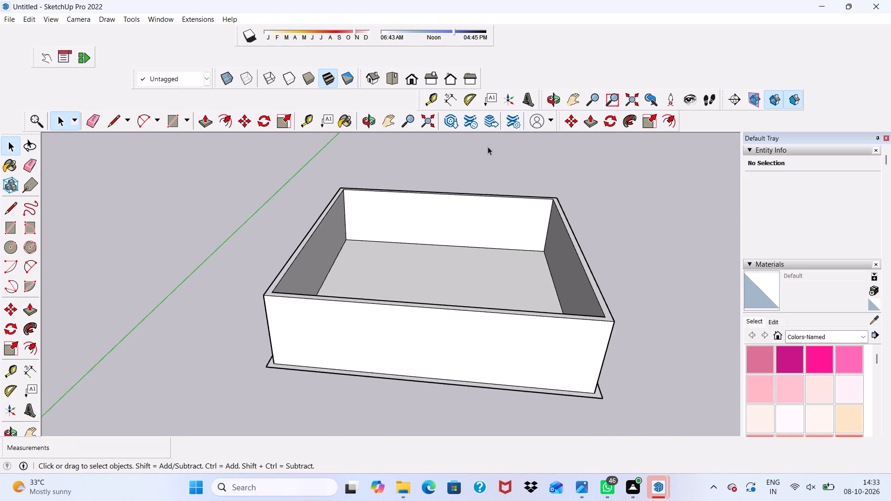
scroll(488, 147, down, 3)
middle_drag(434, 265, 712, 277)
scroll(444, 272, up, 3)
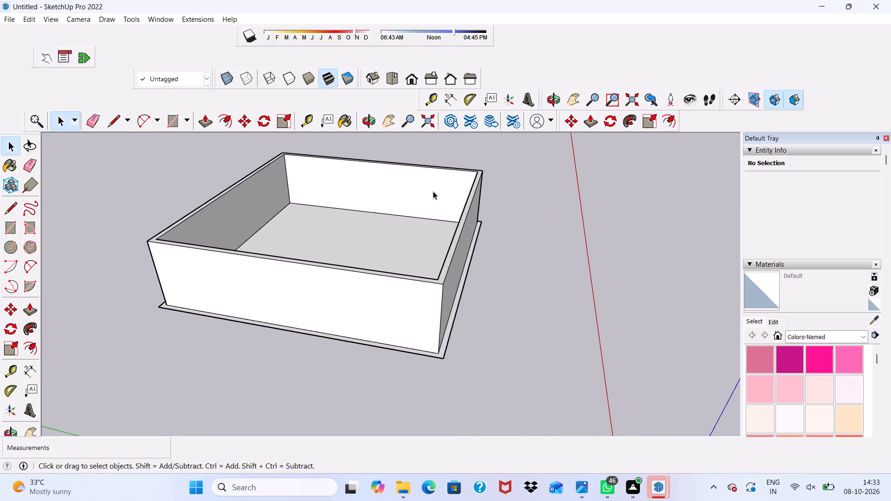
middle_drag(406, 267, 312, 255)
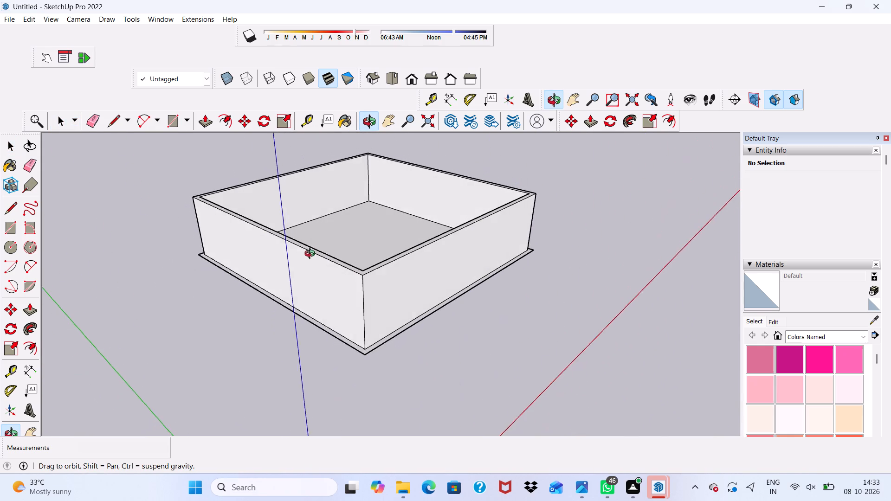
middle_drag(312, 255, 302, 259)
scroll(374, 265, up, 4)
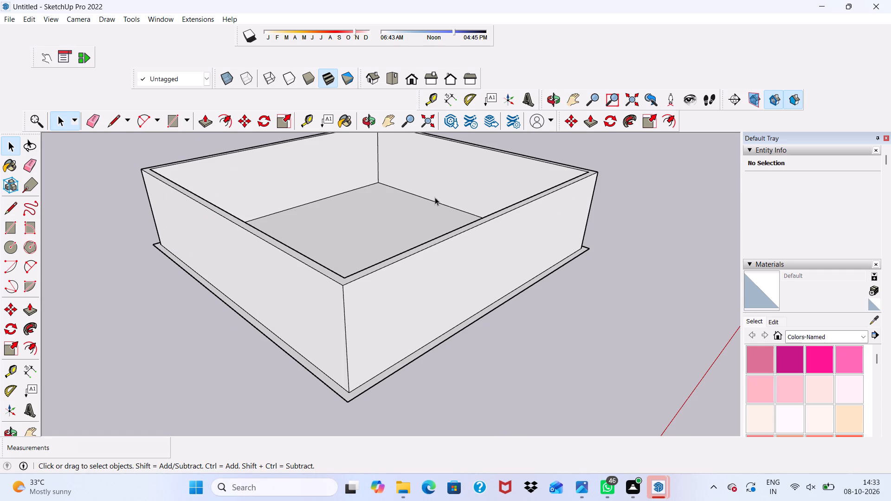
middle_drag(439, 197, 594, 238)
middle_drag(445, 282, 484, 352)
scroll(484, 352, up, 3)
scroll(537, 167, up, 1)
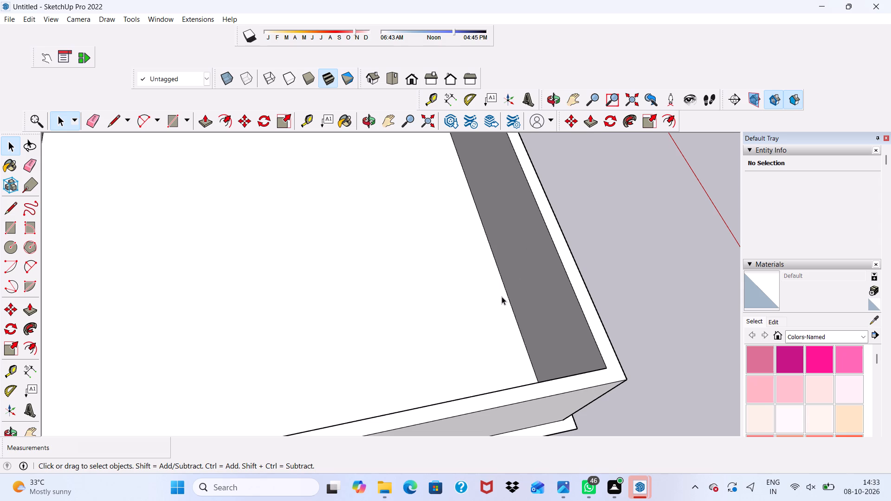
scroll(480, 305, down, 3)
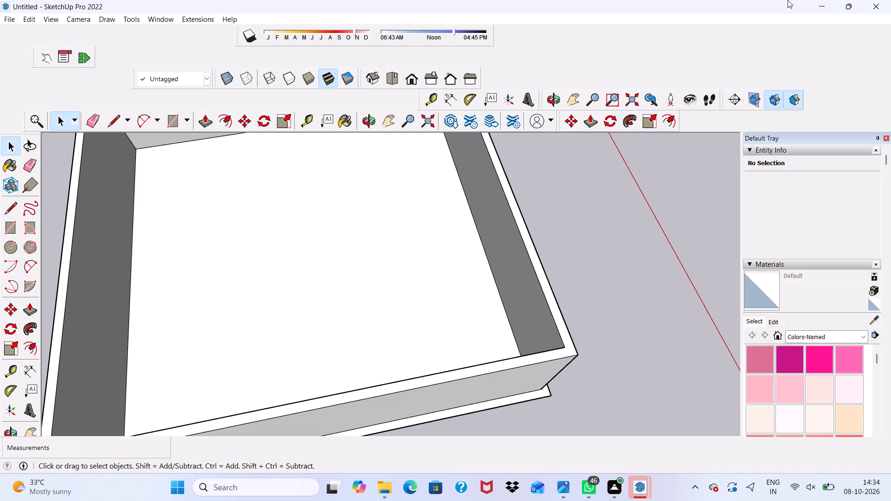
scroll(673, 125, up, 1)
scroll(477, 263, down, 4)
middle_drag(477, 264, 398, 168)
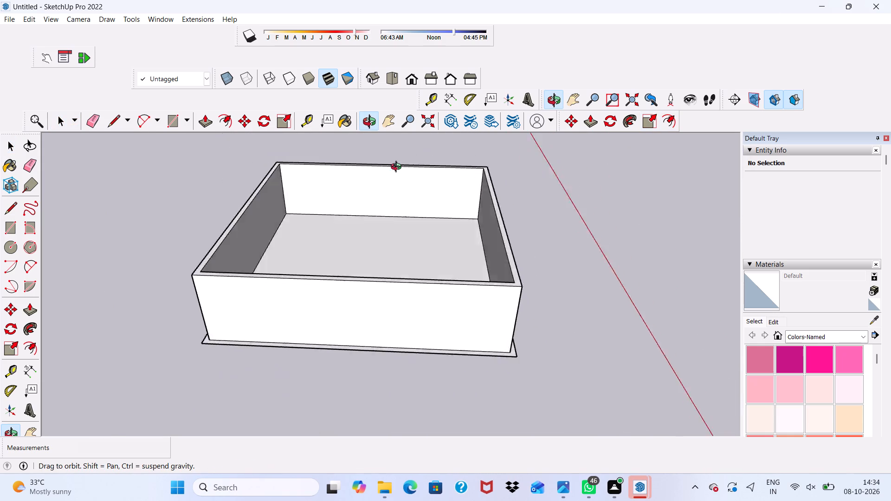
middle_drag(398, 168, 356, 182)
scroll(370, 249, up, 5)
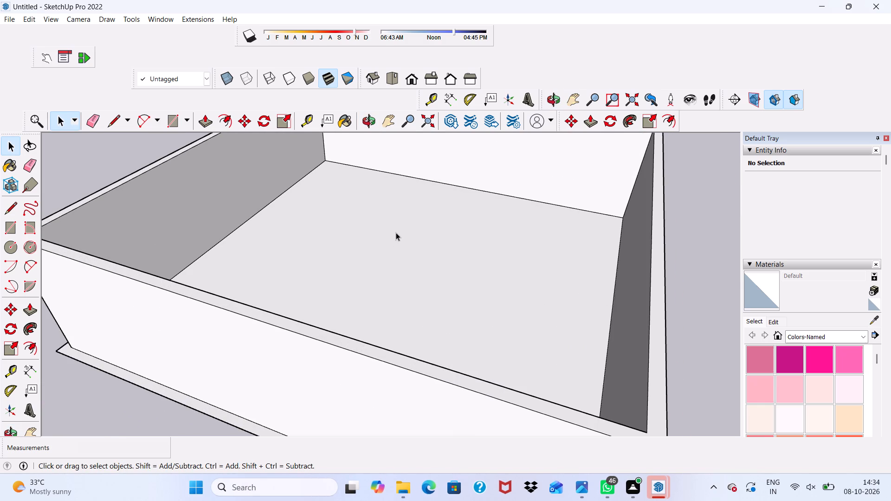
scroll(396, 231, down, 5)
scroll(392, 297, up, 6)
scroll(342, 238, down, 3)
middle_drag(371, 308, 413, 211)
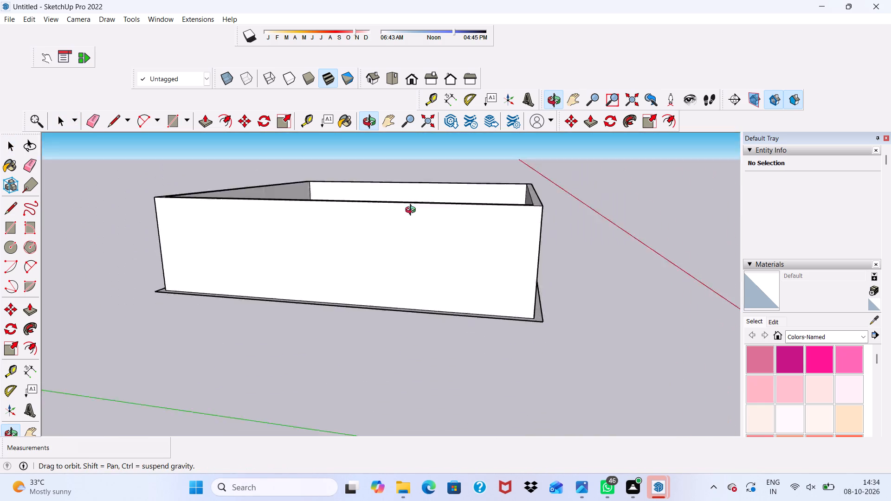
middle_drag(413, 211, 478, 277)
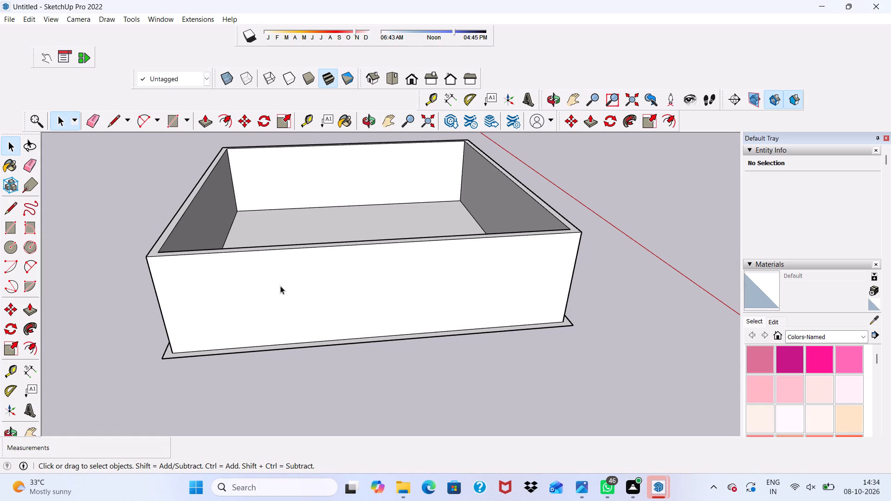
middle_drag(280, 286, 182, 399)
middle_drag(217, 347, 322, 173)
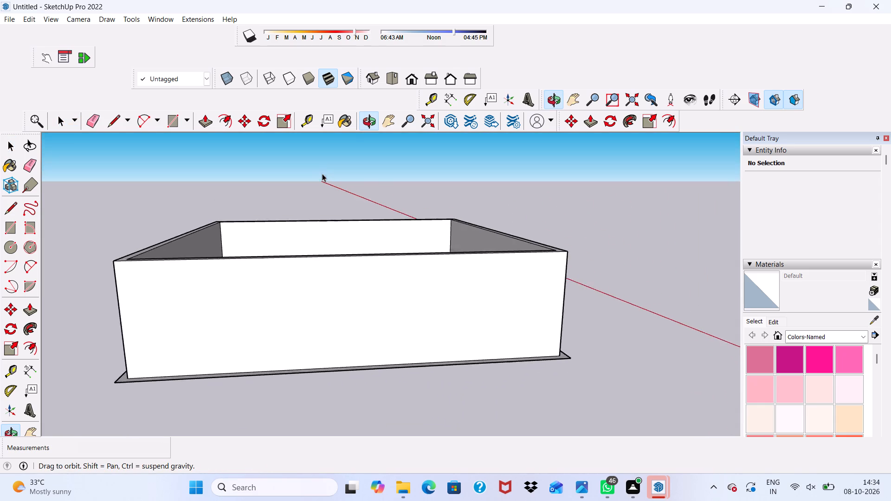
middle_drag(322, 173, 322, 174)
scroll(323, 173, up, 2)
scroll(282, 236, down, 14)
middle_drag(267, 216, 218, 232)
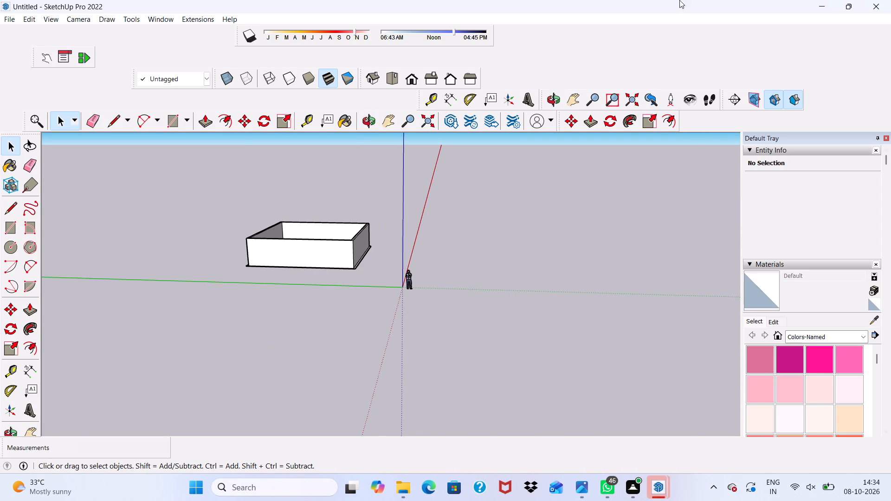
Examine the open room from the front and from above at several distances.
click(412, 72)
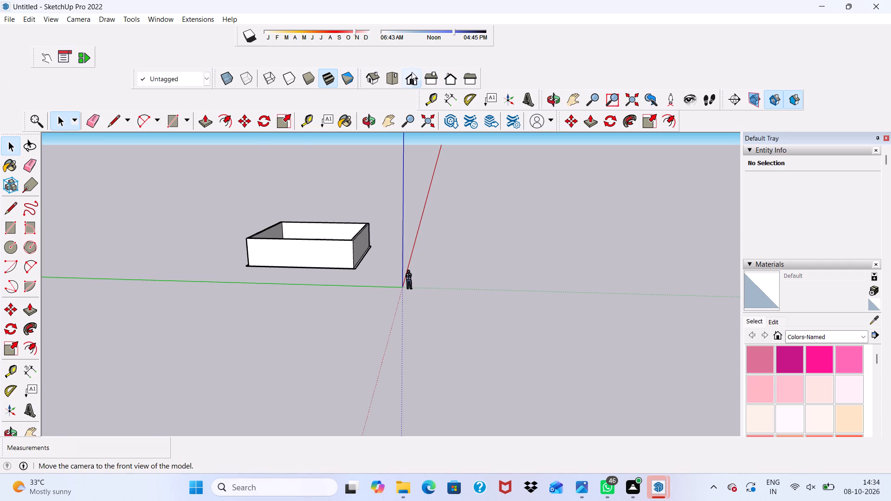
scroll(485, 195, down, 1)
scroll(450, 293, up, 4)
middle_drag(432, 244, 441, 256)
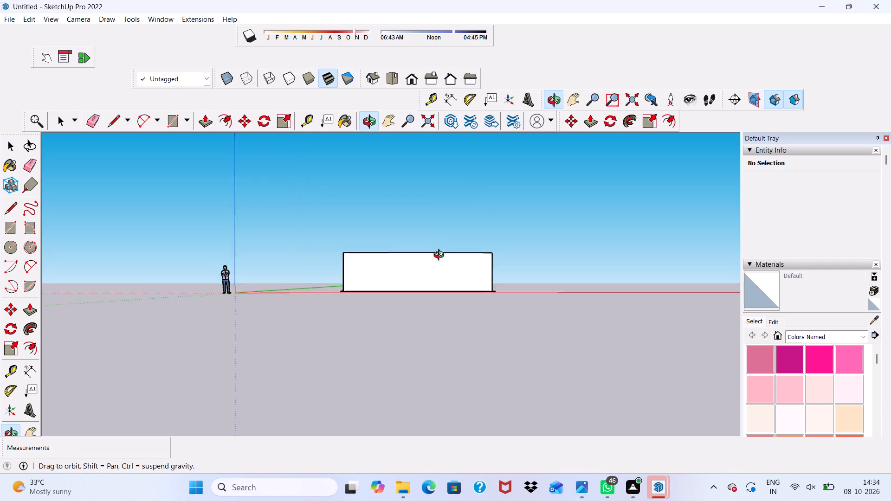
middle_drag(441, 256, 438, 360)
scroll(426, 298, up, 4)
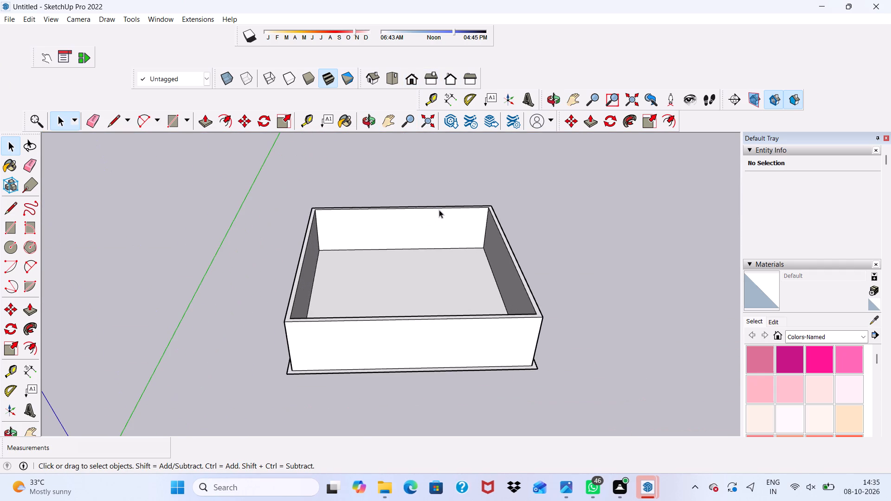
scroll(439, 210, up, 4)
scroll(439, 210, down, 5)
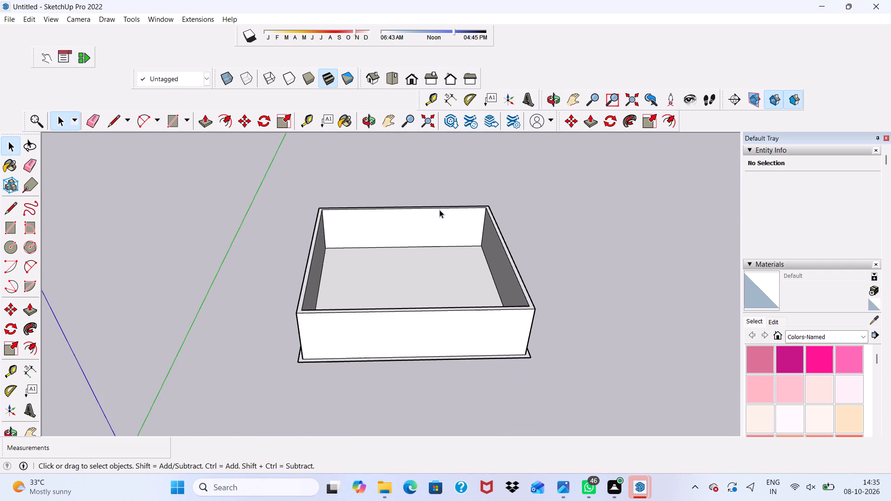
scroll(439, 210, down, 3)
middle_drag(420, 226, 393, 263)
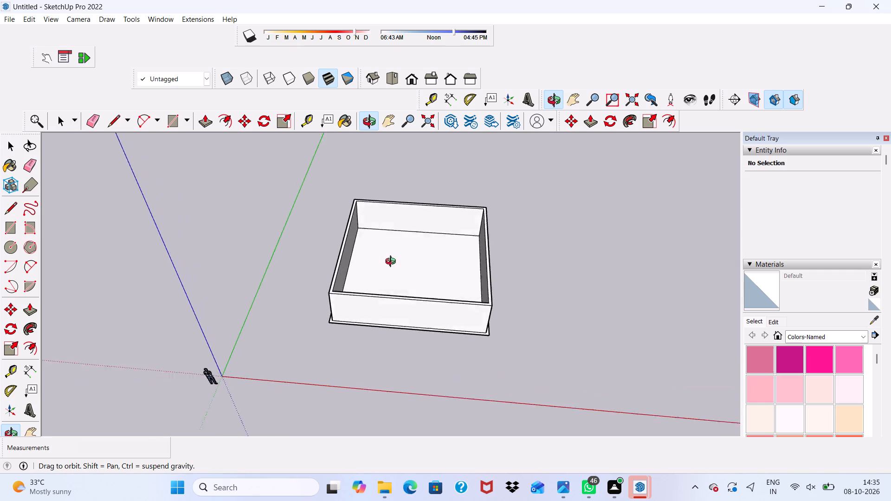
middle_drag(393, 263, 384, 265)
scroll(385, 265, down, 1)
scroll(412, 238, up, 4)
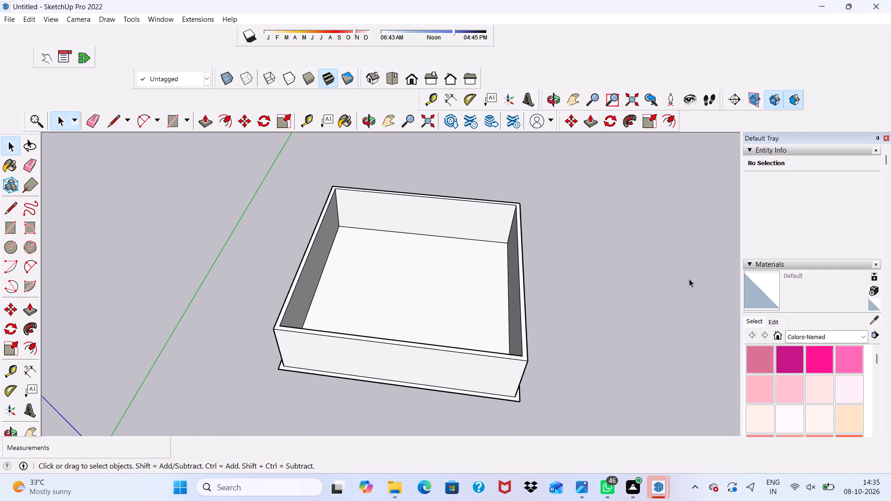
scroll(392, 257, up, 2)
scroll(389, 248, down, 4)
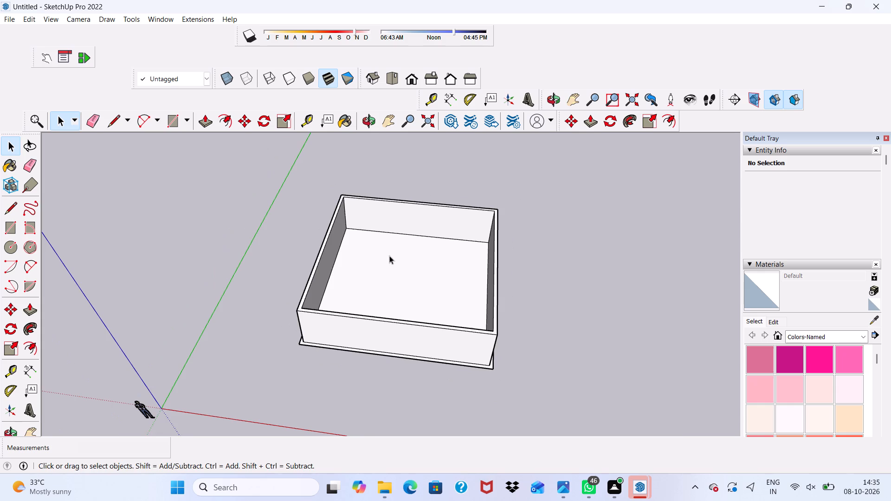
middle_drag(389, 256, 377, 277)
Draw a rectangle of about 8' 3" by 38' 6" on the wall tops, from the back wall's outer edge to the front wall's outer edge.
scroll(387, 231, up, 1)
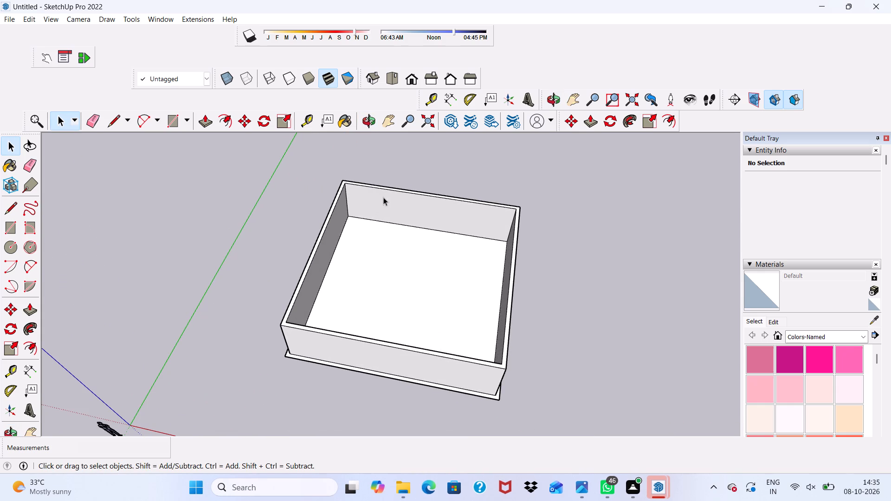
scroll(308, 334, up, 3)
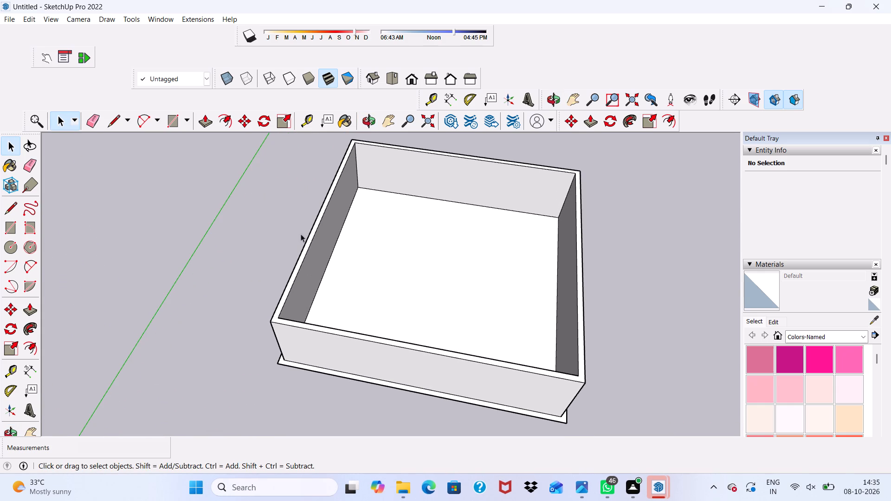
click(167, 115)
scroll(388, 151, up, 3)
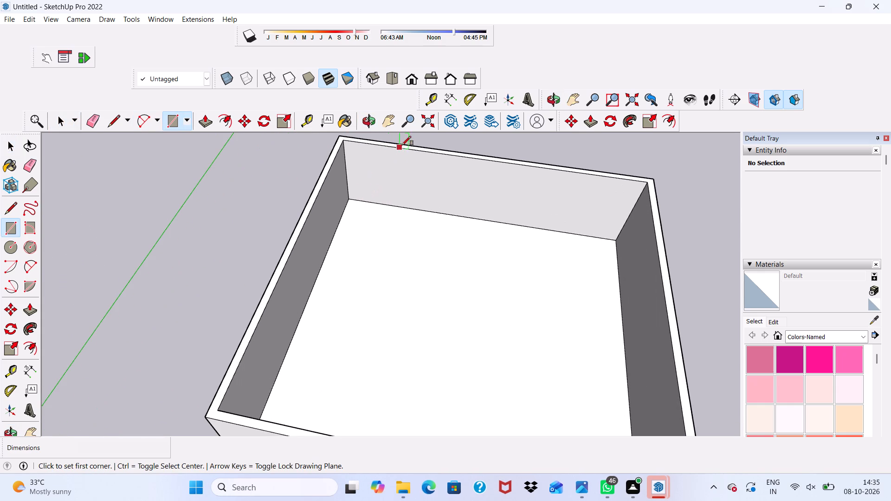
click(461, 152)
scroll(462, 152, down, 4)
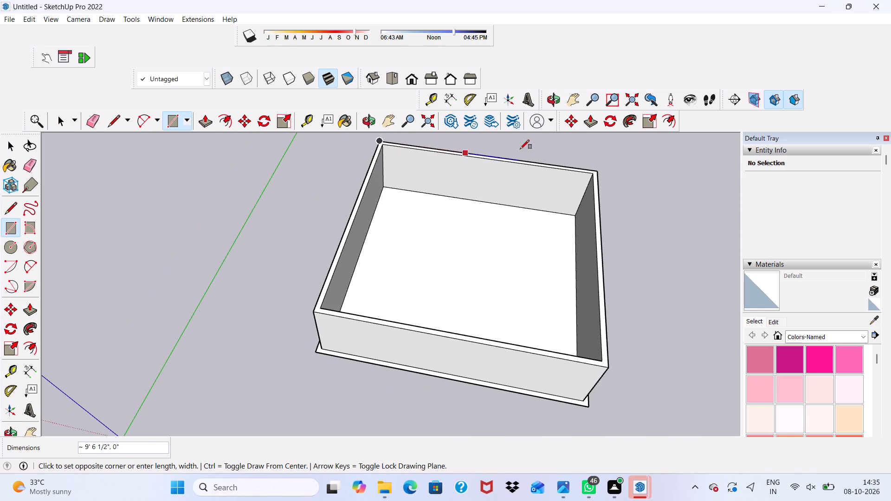
click(491, 342)
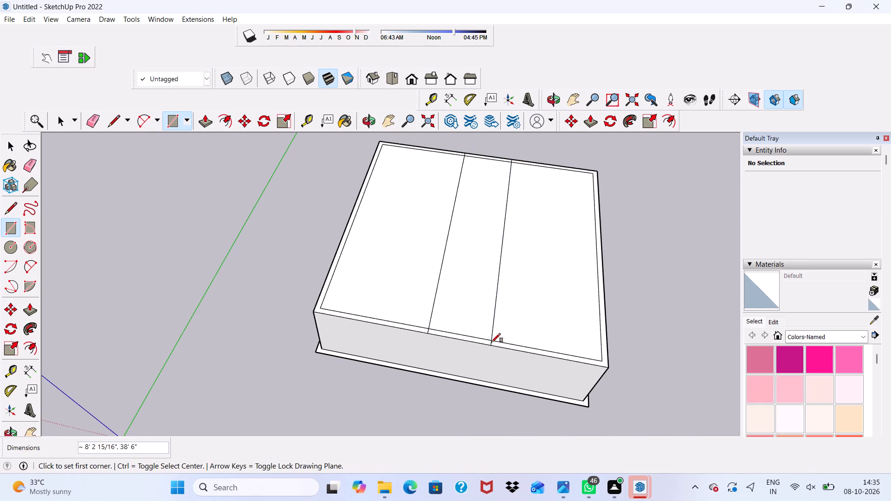
key(space)
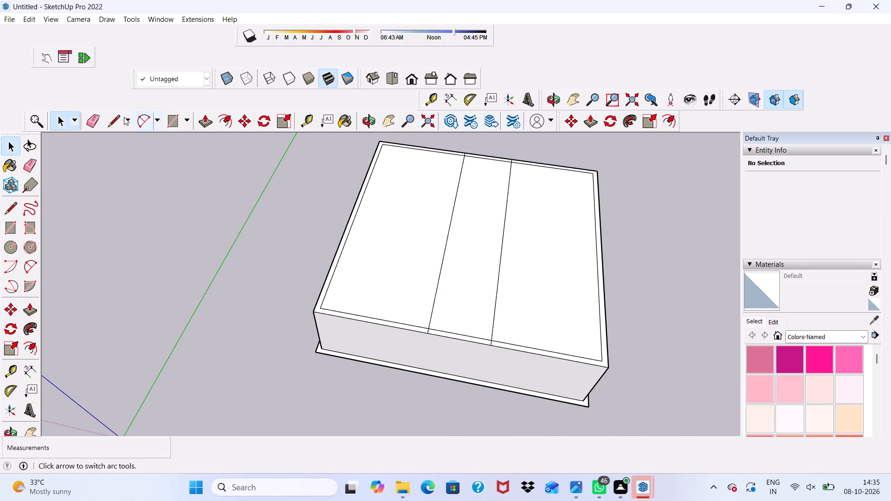
Erase the rectangle's two long lines across the room's top face and their short segments over the front wall.
click(92, 122)
drag(450, 246, 437, 254)
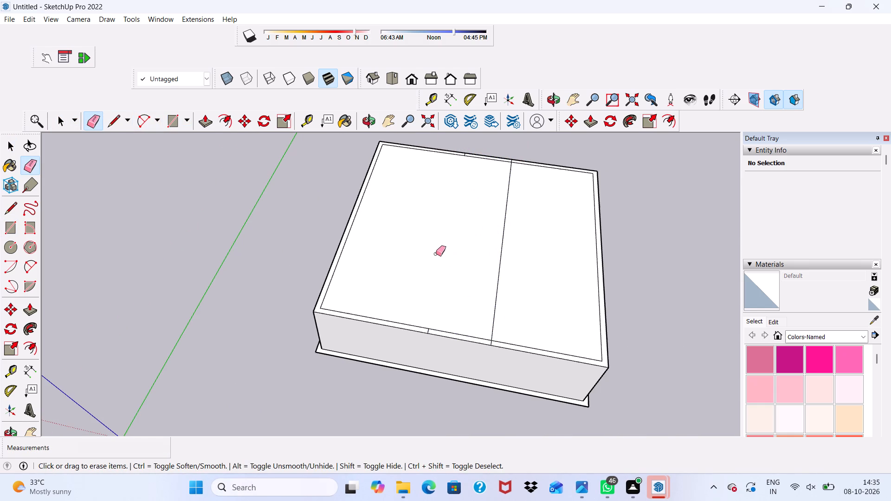
drag(490, 262, 514, 260)
scroll(451, 335, up, 10)
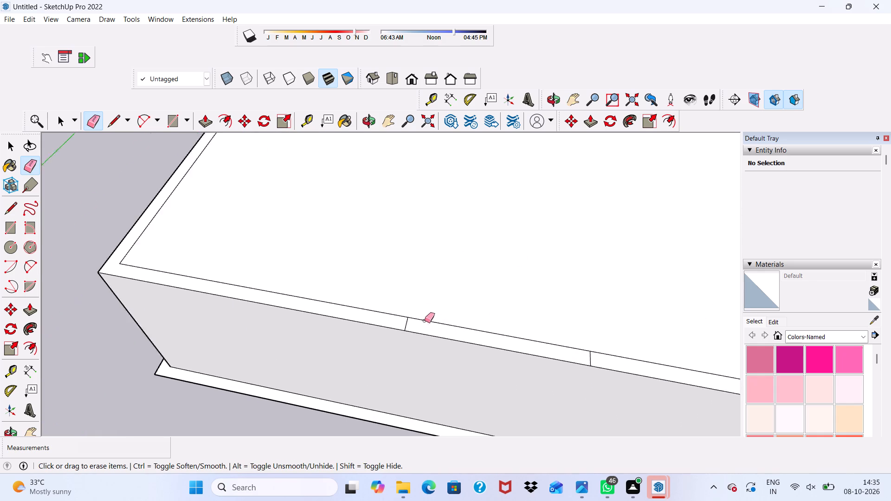
scroll(425, 321, up, 2)
click(404, 323)
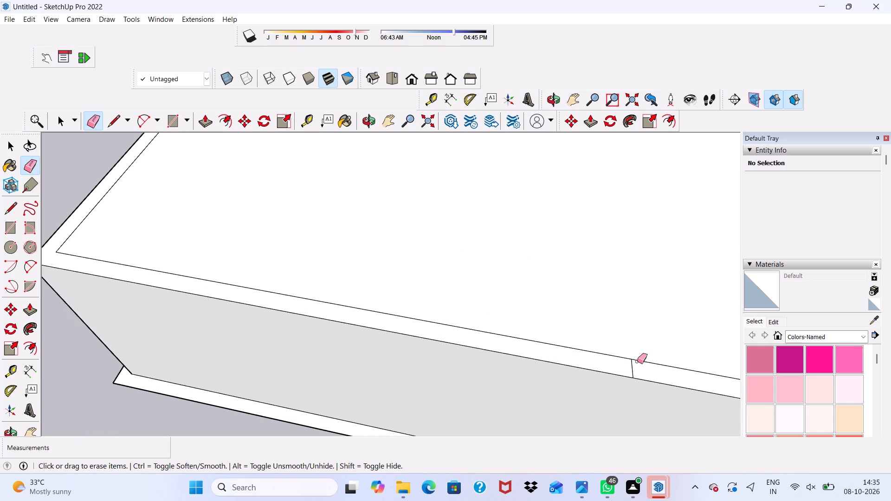
click(633, 371)
Erase the two remaining short line segments over the back wall's top.
scroll(447, 264, down, 13)
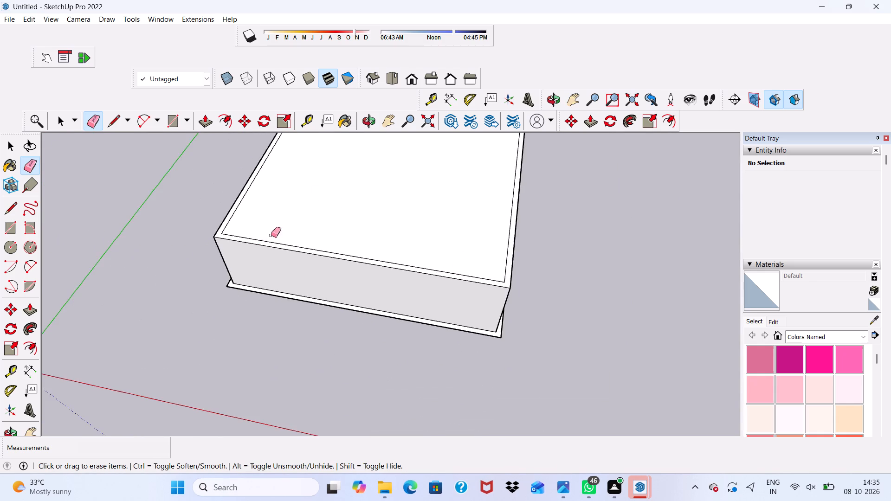
scroll(271, 235, down, 8)
scroll(389, 177, up, 12)
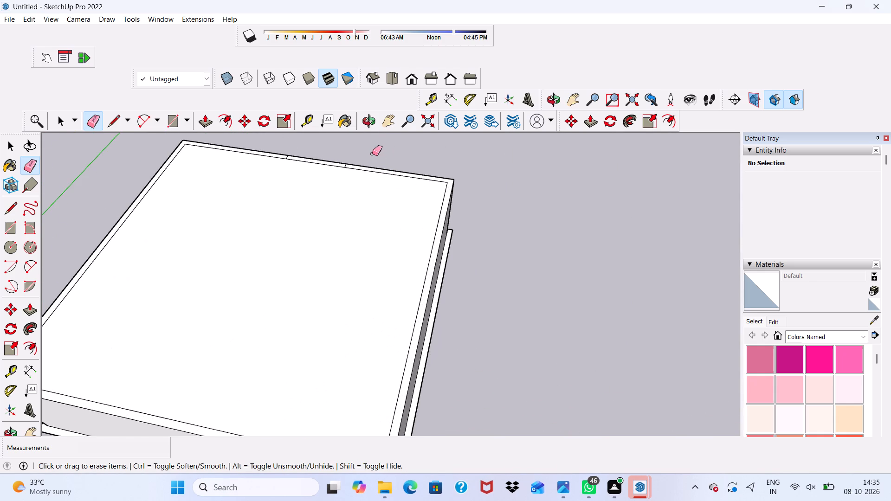
scroll(361, 166, down, 5)
scroll(343, 154, up, 4)
scroll(323, 190, up, 2)
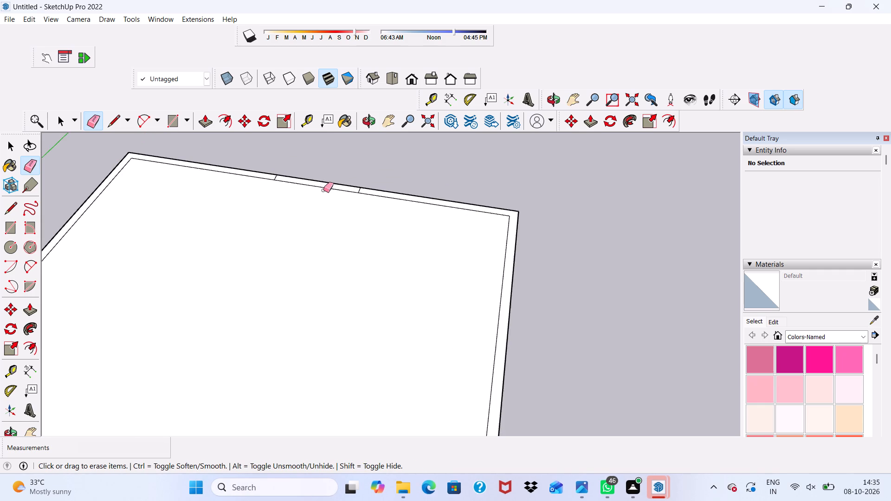
scroll(323, 190, up, 11)
drag(223, 176, 228, 178)
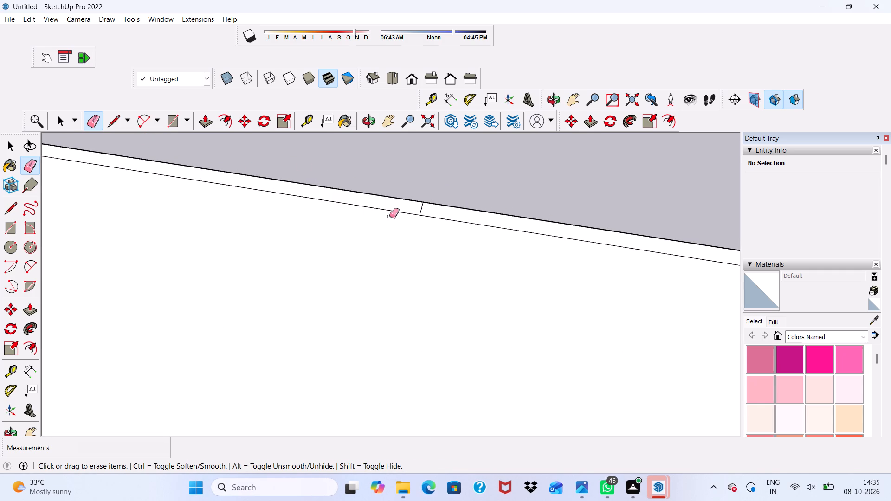
scroll(403, 239, up, 6)
drag(432, 196, 438, 198)
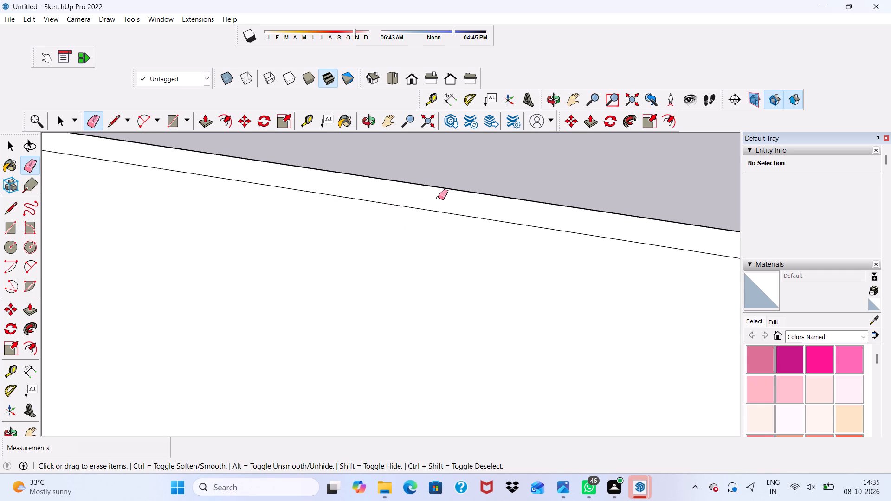
key(space)
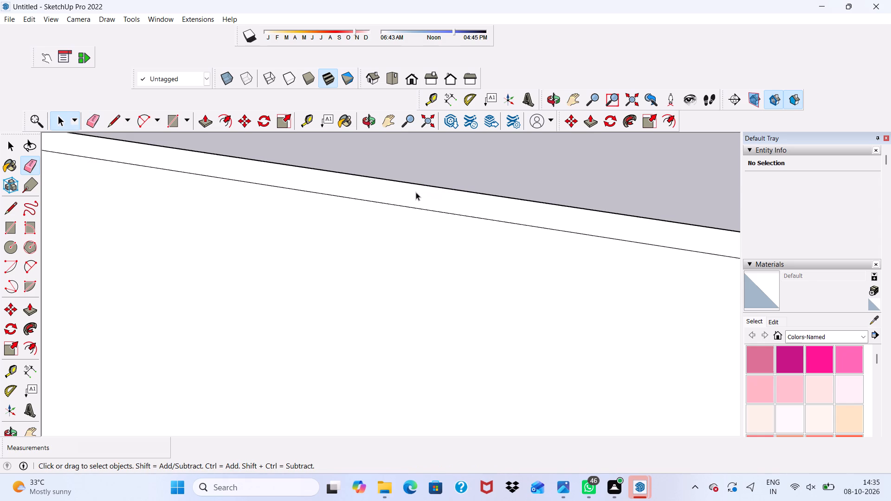
Examine the covered room from above and from a lower angle.
scroll(416, 192, down, 3)
scroll(302, 309, down, 18)
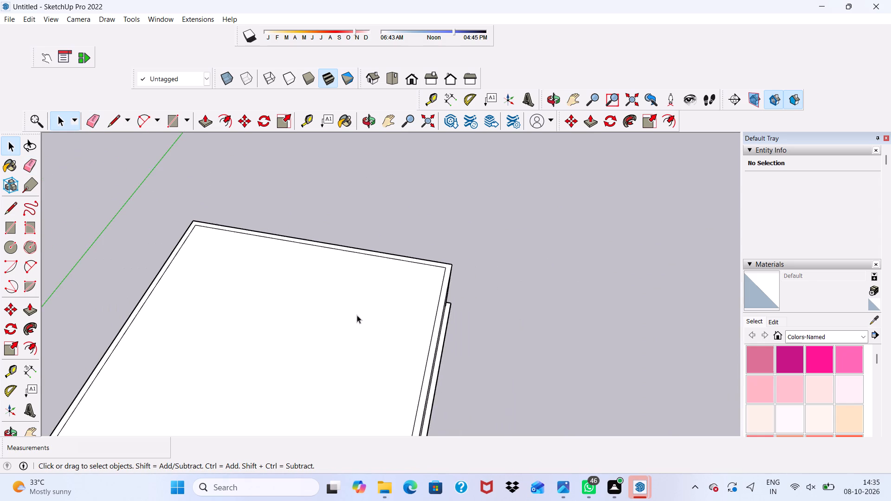
scroll(357, 311, up, 1)
scroll(355, 302, down, 4)
middle_drag(349, 319, 376, 204)
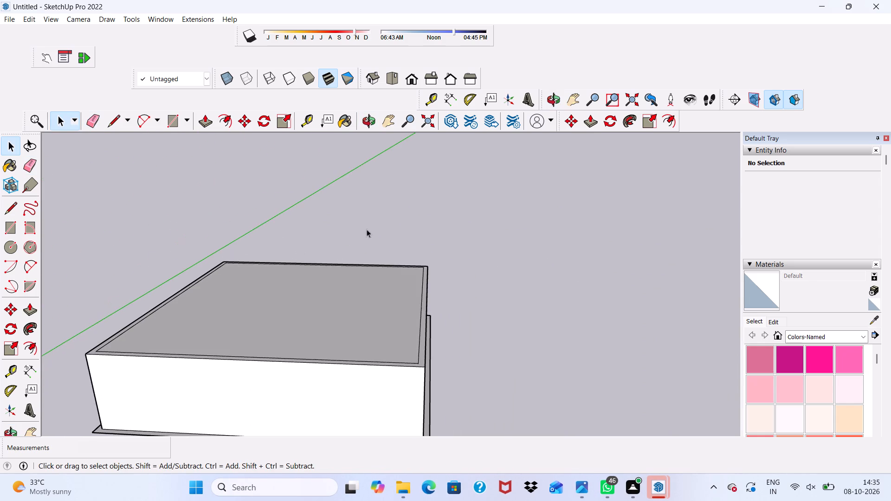
scroll(306, 292, down, 4)
scroll(280, 362, up, 7)
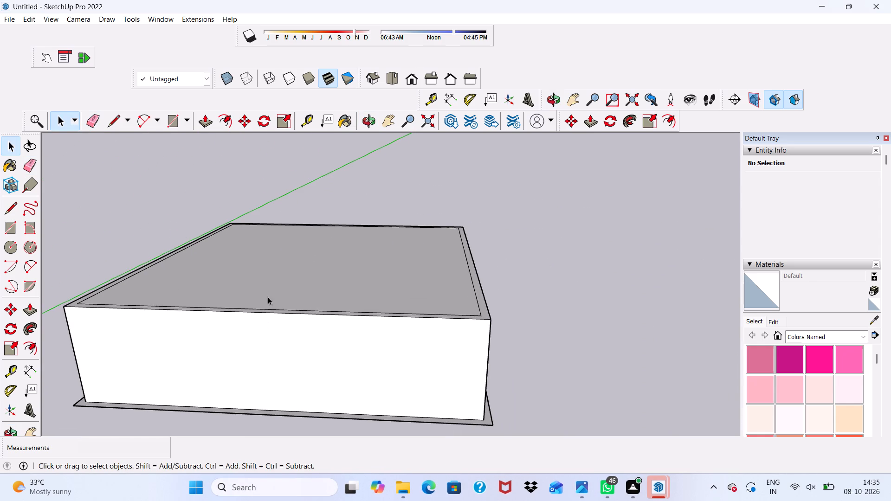
Draw a rectangle of about 11 15/16" by 37' across the top face, between the inner edges of the two side walls.
middle_drag(300, 273, 230, 386)
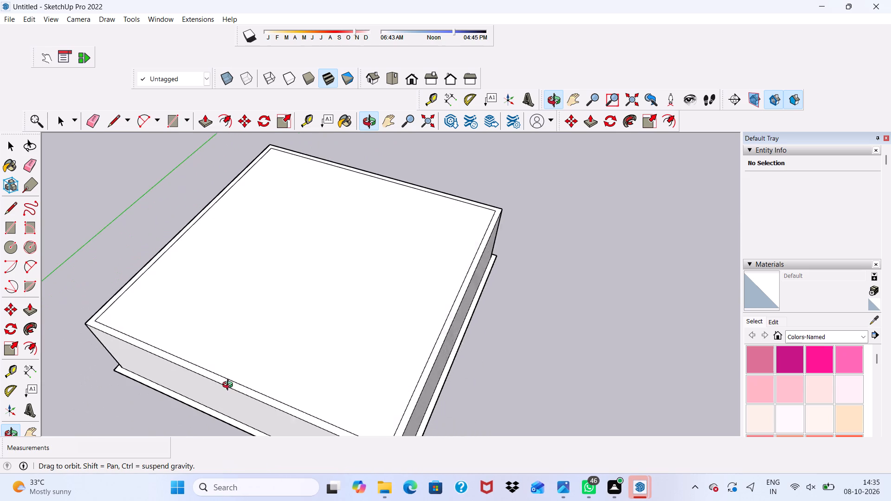
middle_drag(230, 386, 228, 388)
click(167, 121)
scroll(179, 296, up, 7)
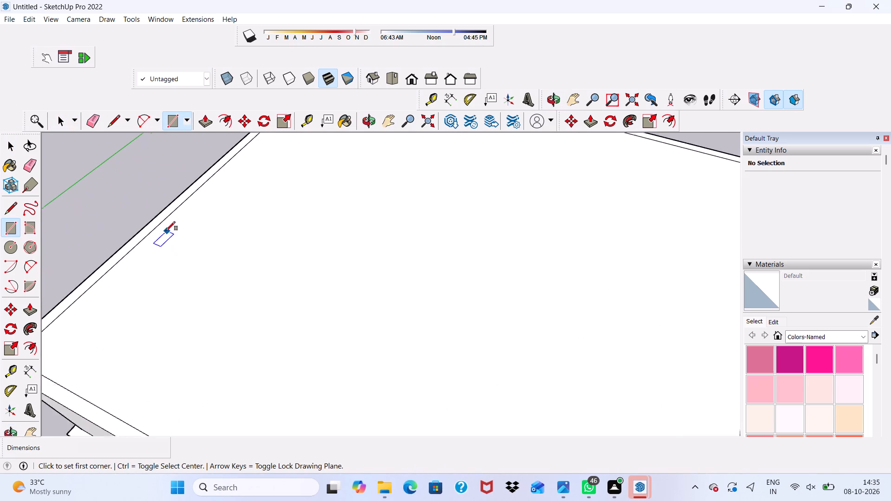
scroll(166, 231, up, 1)
click(156, 232)
scroll(165, 247, down, 4)
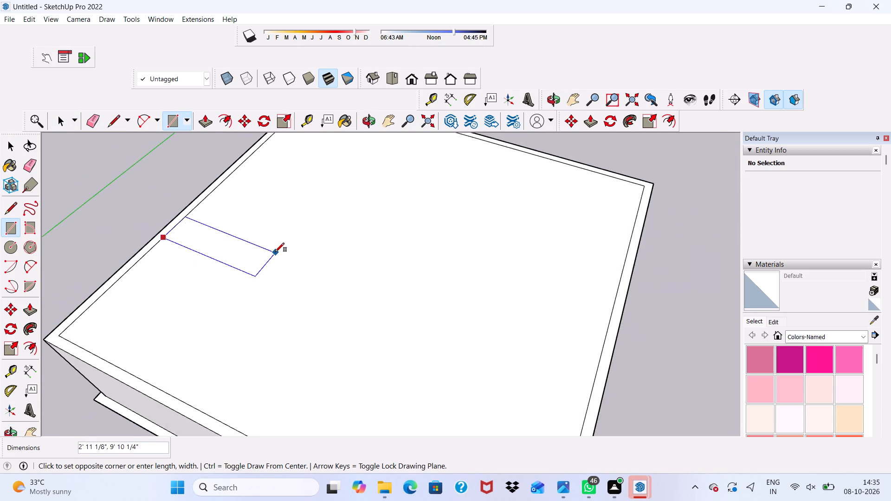
scroll(275, 252, down, 3)
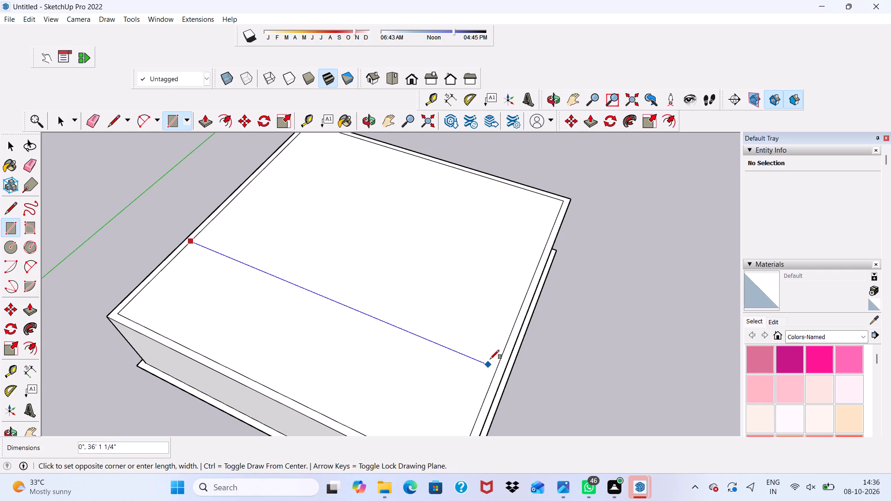
scroll(495, 365, up, 3)
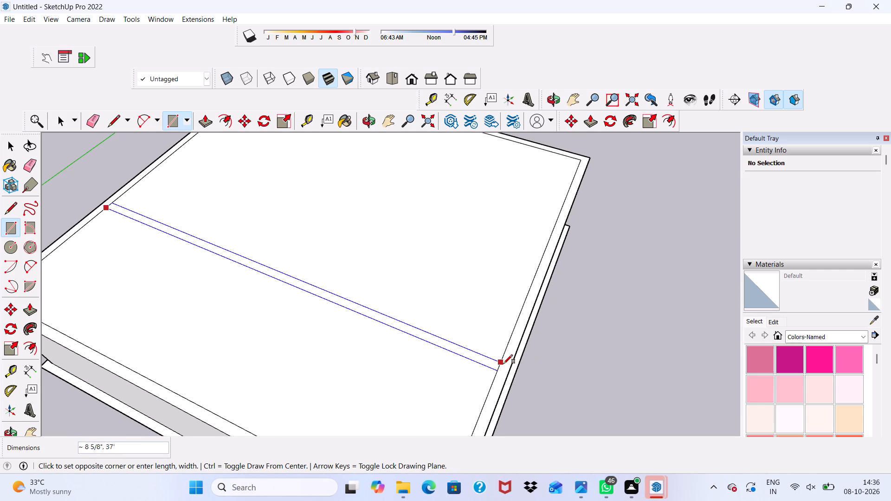
click(504, 360)
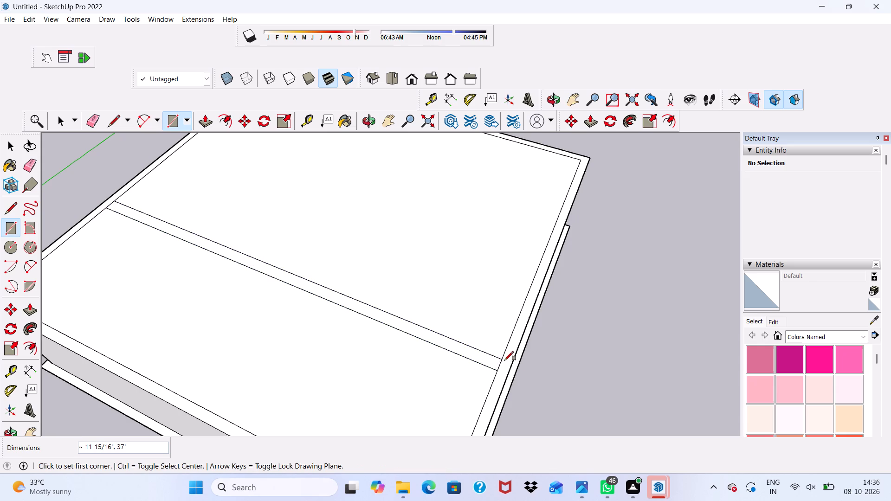
key(space)
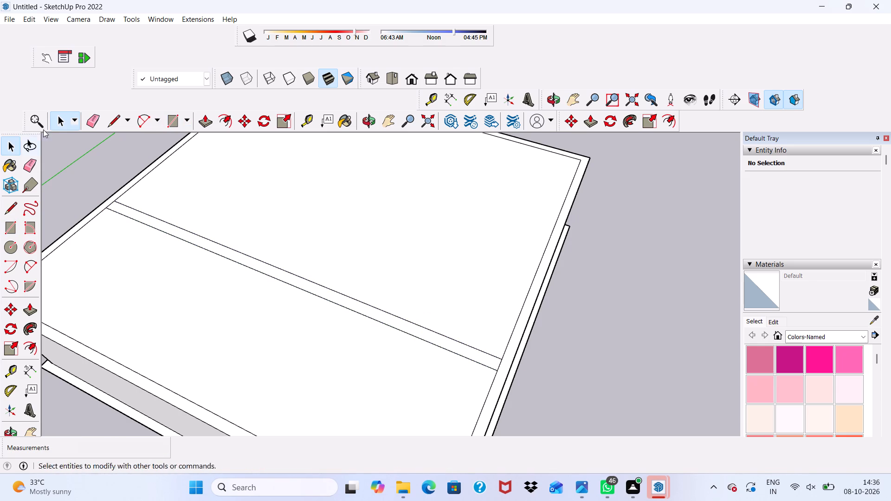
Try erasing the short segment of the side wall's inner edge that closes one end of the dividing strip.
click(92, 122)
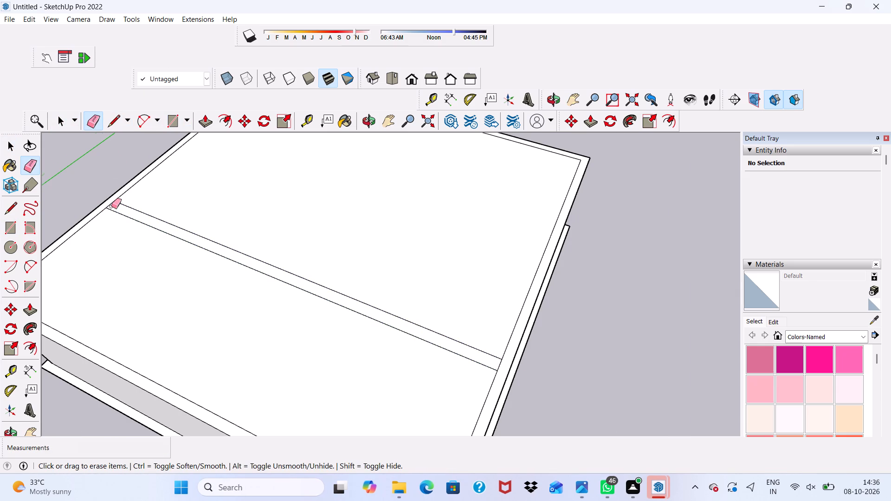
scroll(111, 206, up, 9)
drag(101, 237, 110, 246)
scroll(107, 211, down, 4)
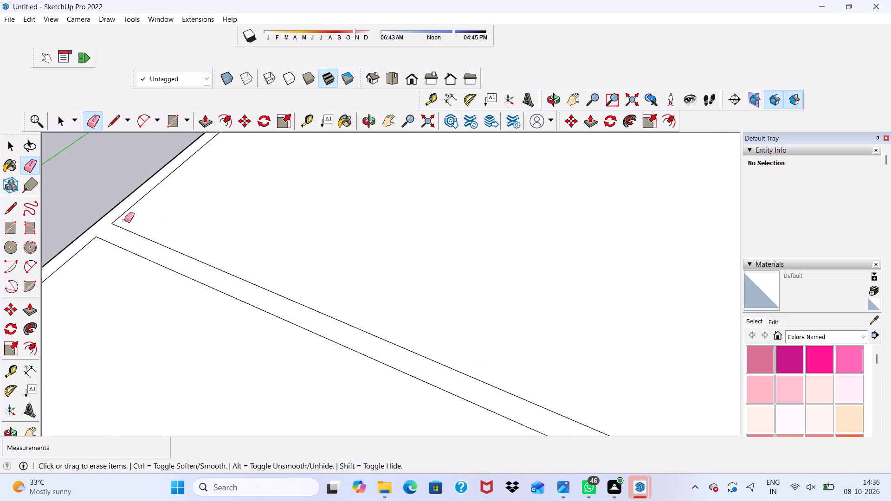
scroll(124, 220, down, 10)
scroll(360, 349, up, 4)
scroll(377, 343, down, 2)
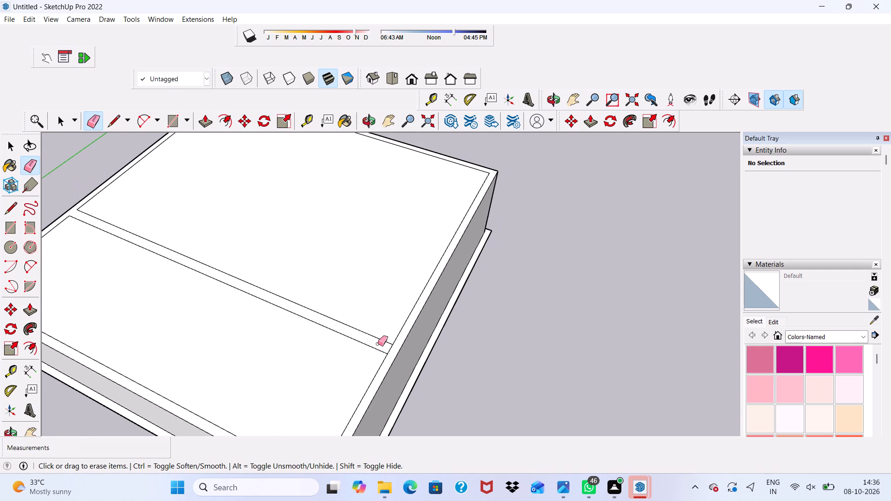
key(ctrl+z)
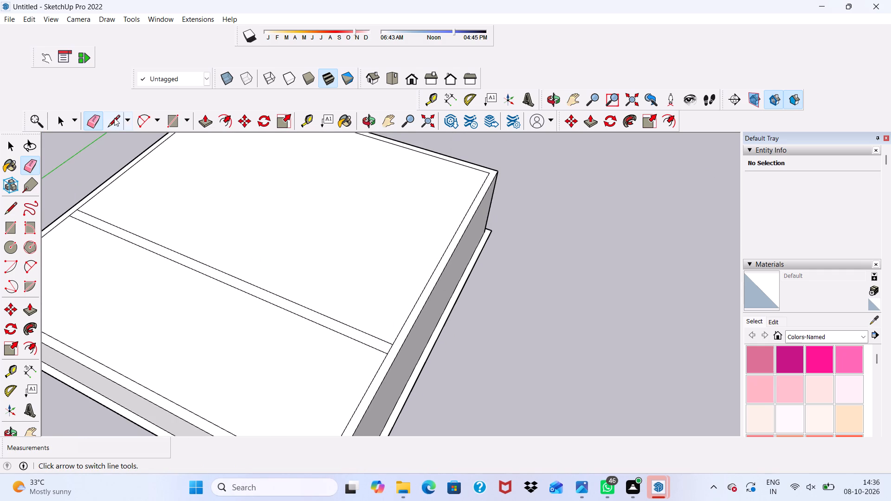
Draw a short line extending the dividing strip's front edge across the side wall's top to its outer edge.
click(114, 118)
scroll(57, 200, up, 12)
scroll(52, 208, down, 8)
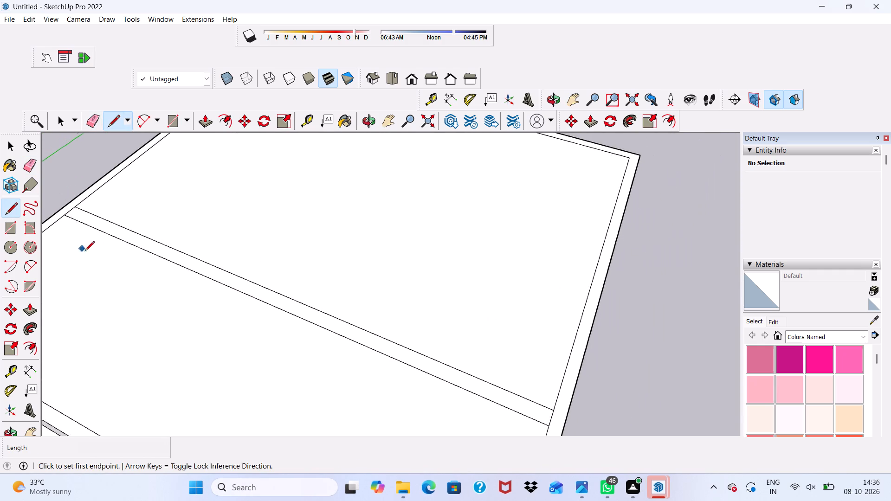
scroll(112, 262, down, 1)
scroll(115, 225, up, 11)
scroll(49, 186, down, 8)
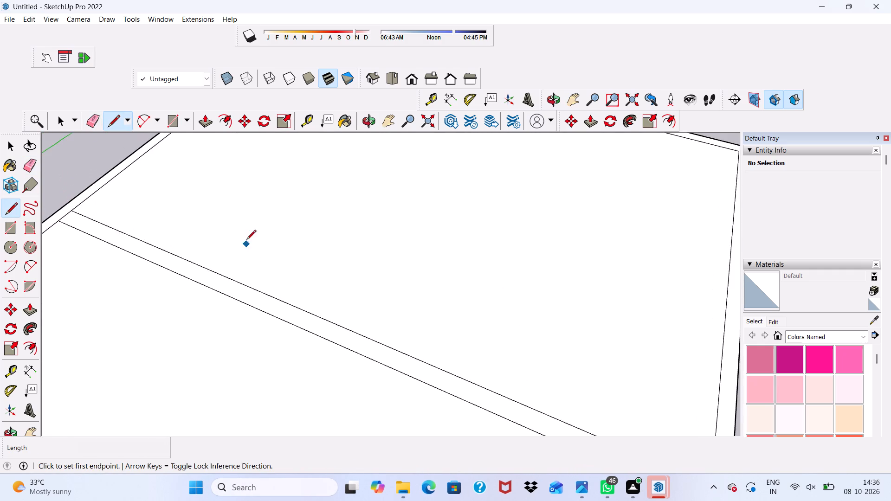
scroll(246, 240, down, 3)
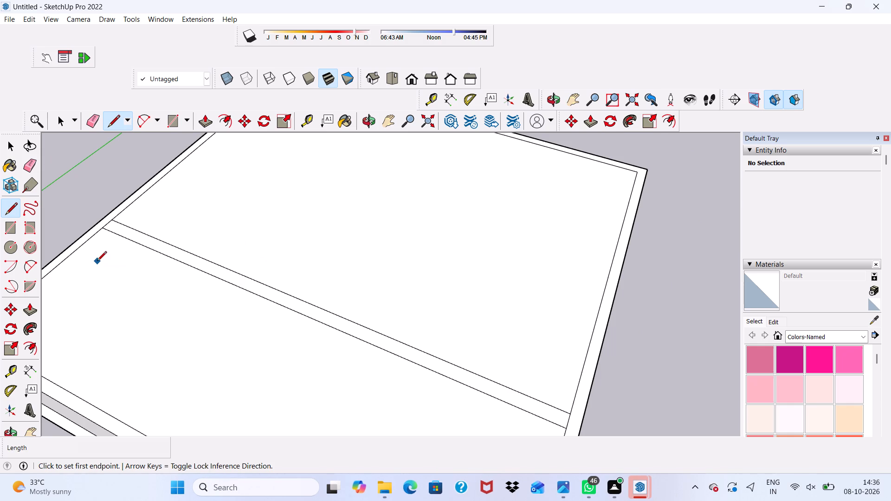
scroll(97, 262, up, 2)
scroll(95, 252, down, 4)
scroll(82, 272, up, 12)
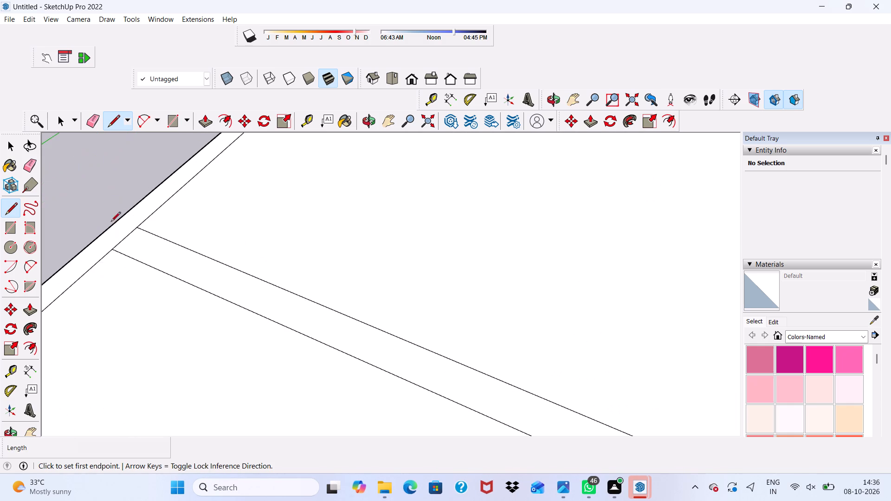
scroll(111, 222, up, 3)
click(115, 256)
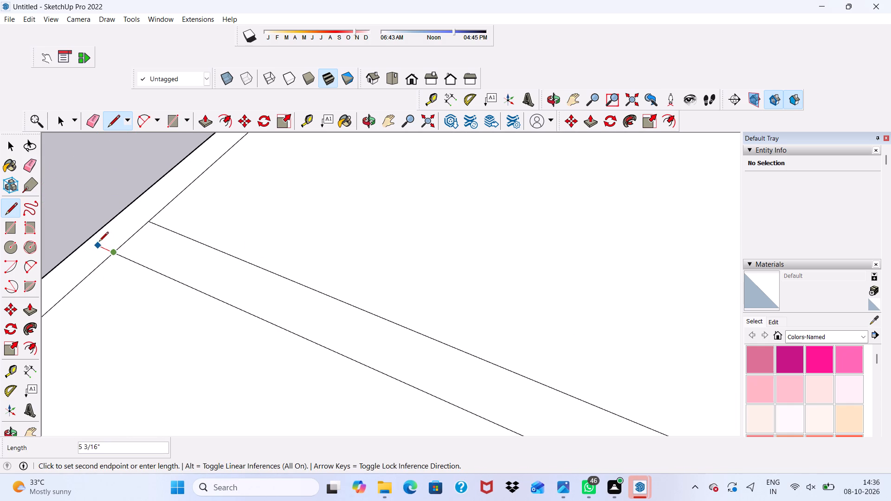
click(90, 237)
Draw a 9" line extending the strip's front edge across the opposite side wall's top to its outer edge.
scroll(82, 244, down, 16)
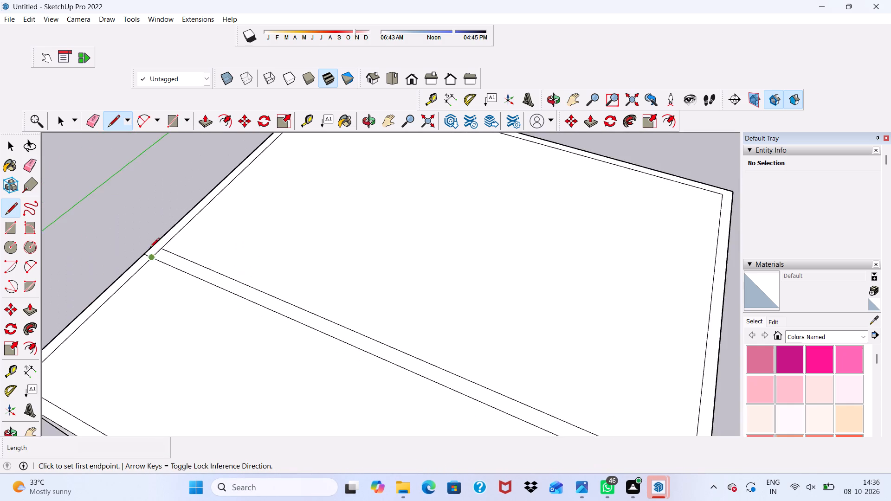
scroll(150, 248, down, 6)
scroll(405, 365, up, 4)
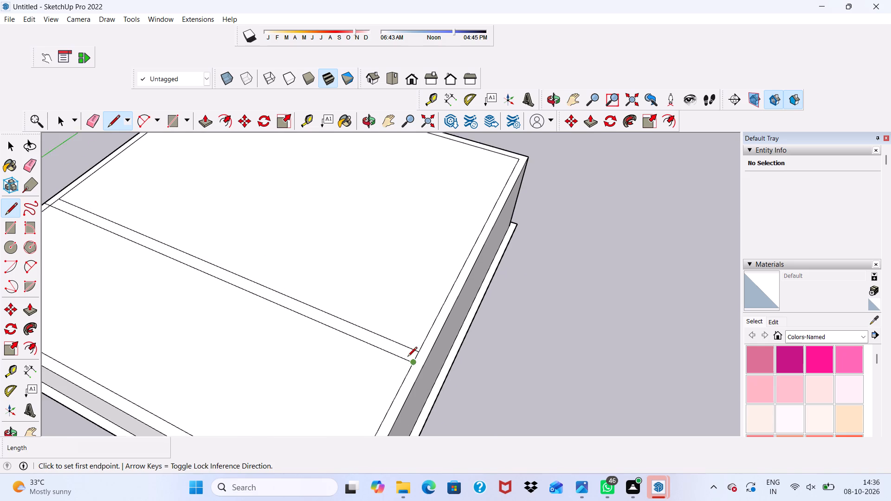
scroll(407, 357, up, 5)
scroll(410, 357, down, 1)
scroll(98, 272, down, 2)
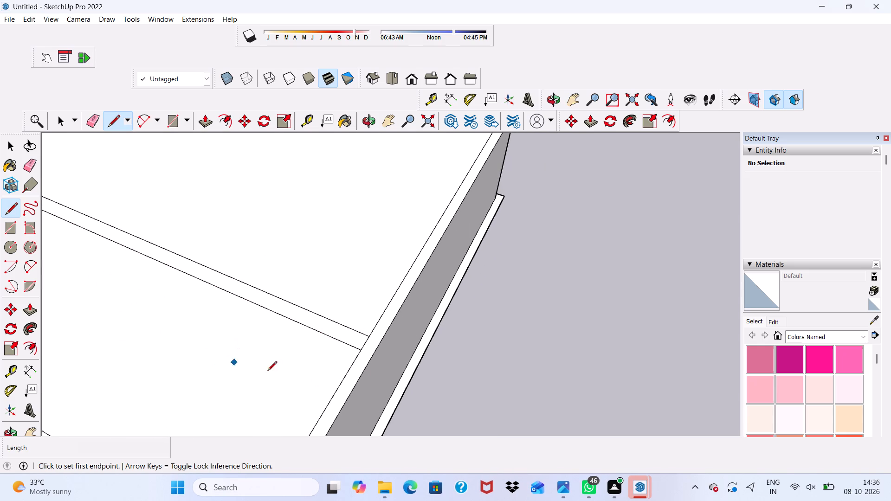
click(361, 350)
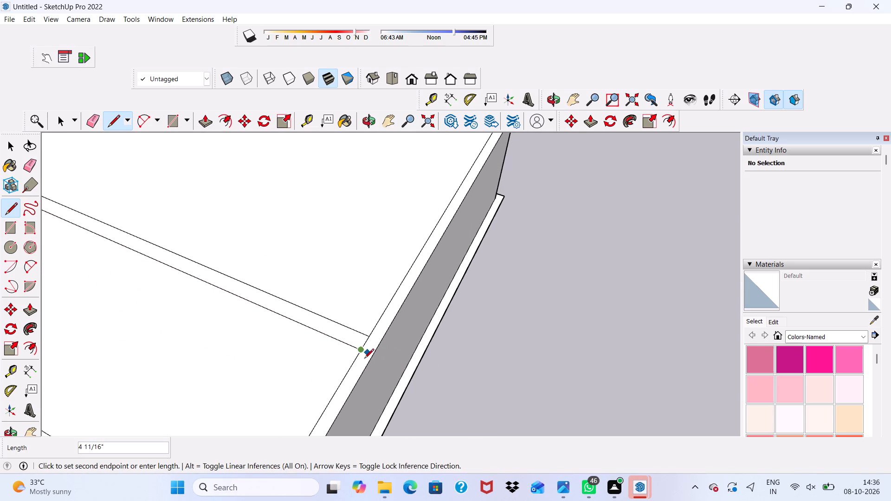
click(372, 361)
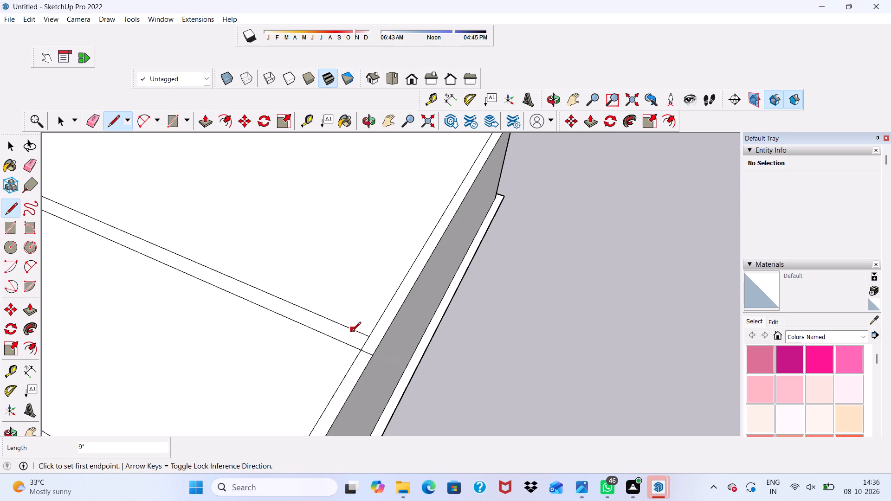
key(space)
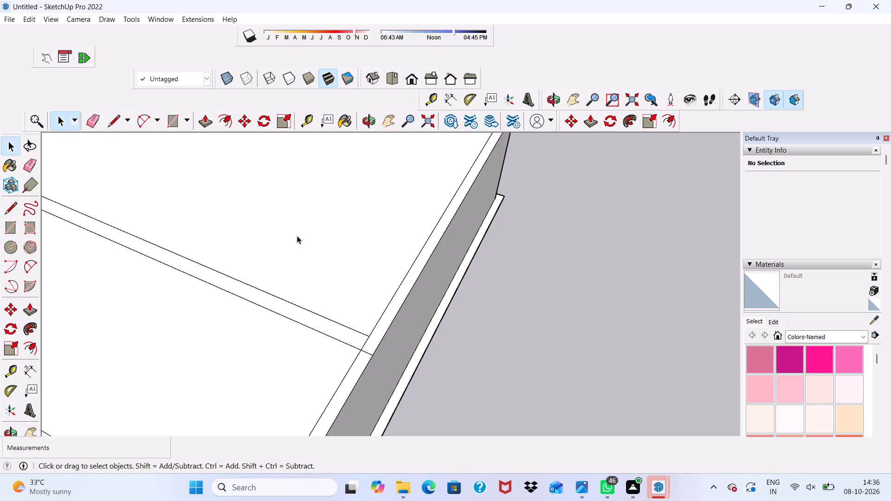
Erase the two short inner-edge segments closing the strip's ends, merging it with the rear section's wall tops.
click(88, 120)
scroll(345, 373, up, 1)
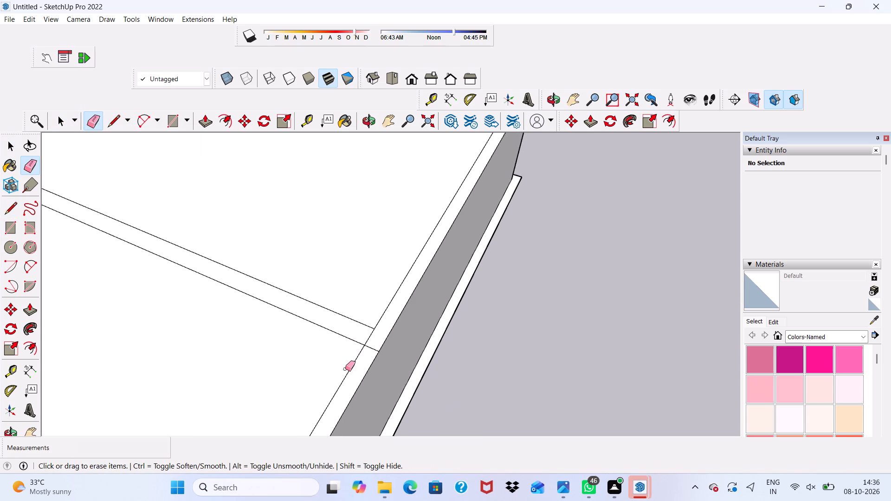
scroll(345, 369, up, 2)
scroll(394, 325, up, 2)
drag(362, 333, 369, 336)
scroll(369, 337, up, 2)
scroll(349, 360, down, 19)
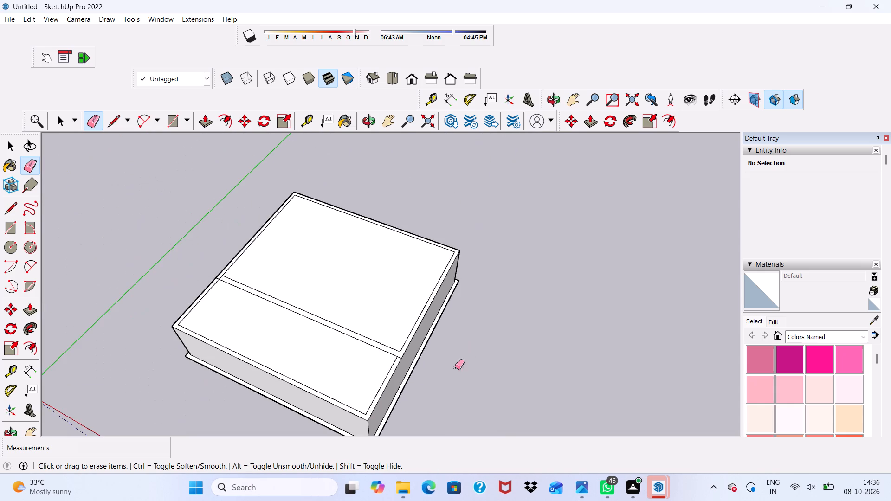
scroll(182, 257, up, 13)
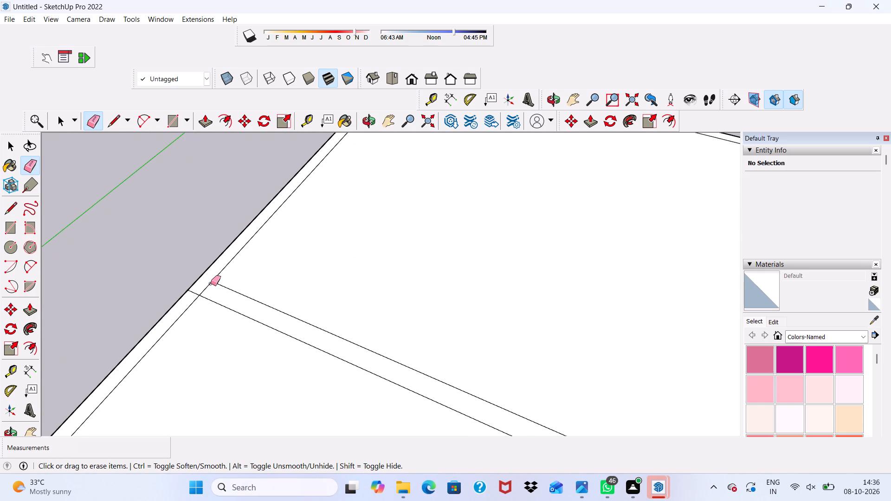
click(208, 286)
key(space)
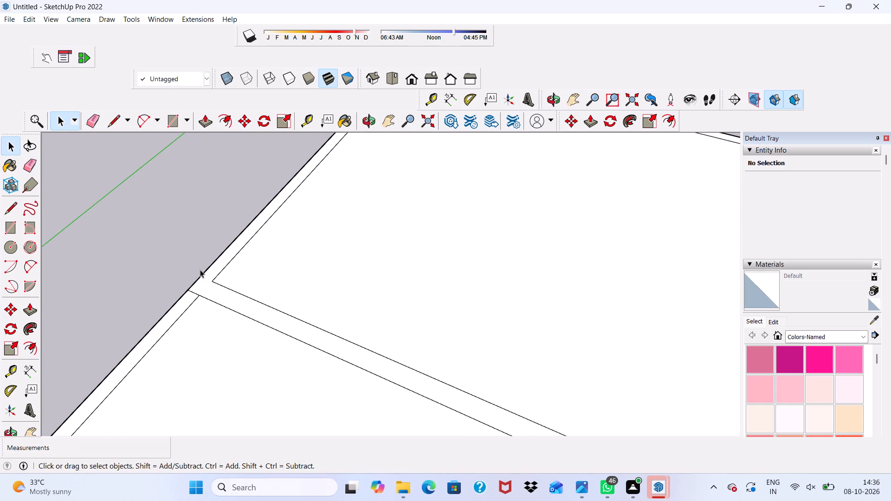
Push/Pull the merged wall-top face around the rear section up 10'.
click(210, 286)
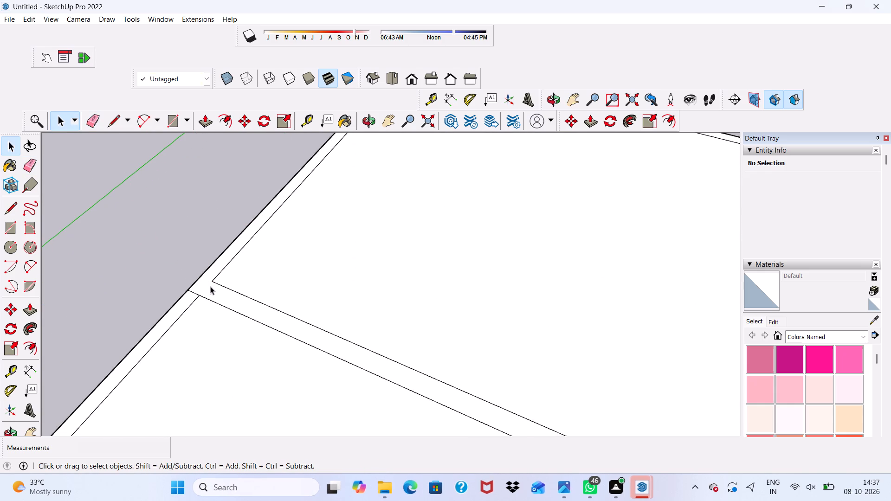
click(203, 117)
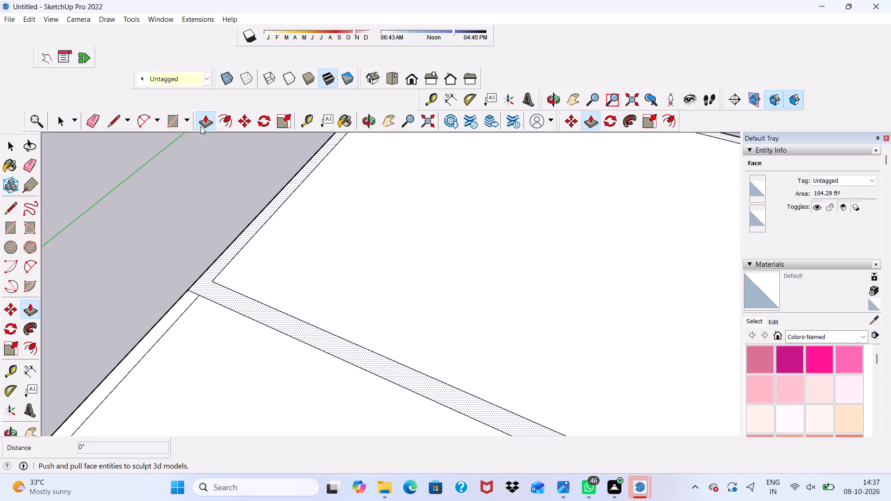
click(240, 298)
scroll(237, 258, down, 3)
scroll(239, 214, down, 11)
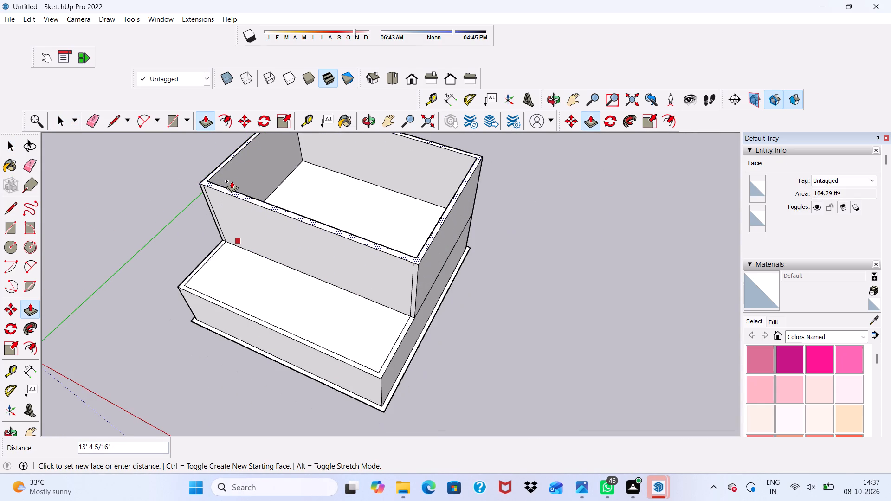
text(10')
key(Return)
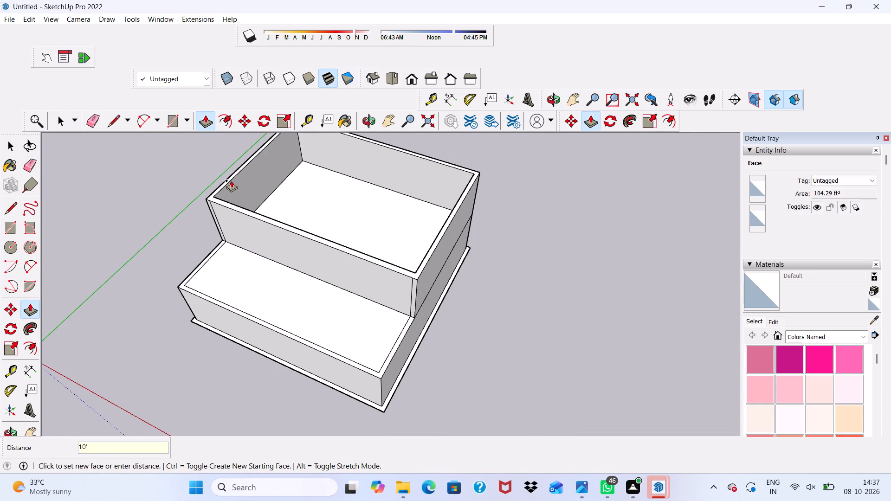
Examine the raised rear walls from eye level and from above.
scroll(231, 180, down, 7)
middle_drag(165, 304, 266, 150)
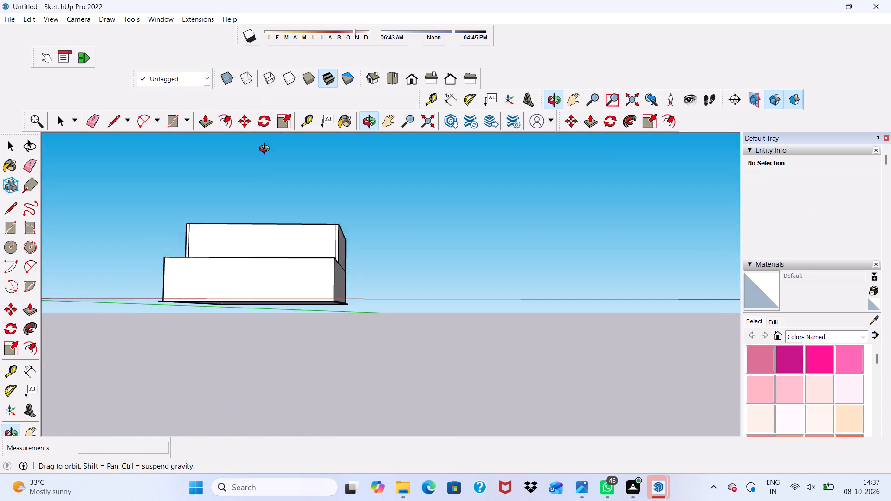
middle_drag(266, 150, 273, 203)
scroll(275, 208, up, 5)
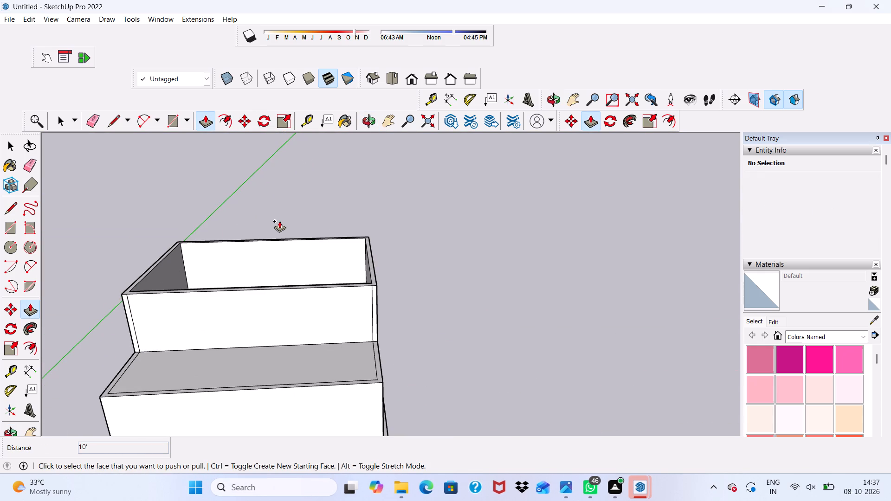
key(space)
scroll(218, 184, down, 2)
scroll(177, 264, up, 2)
scroll(180, 273, down, 3)
scroll(145, 301, up, 2)
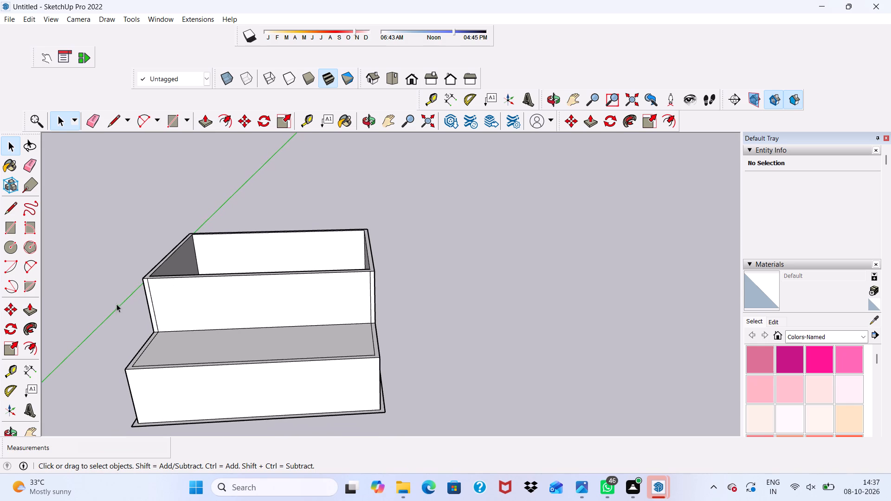
scroll(164, 286, up, 1)
scroll(162, 276, down, 4)
scroll(229, 272, down, 1)
middle_drag(229, 280, 224, 318)
scroll(229, 280, down, 1)
scroll(129, 337, up, 7)
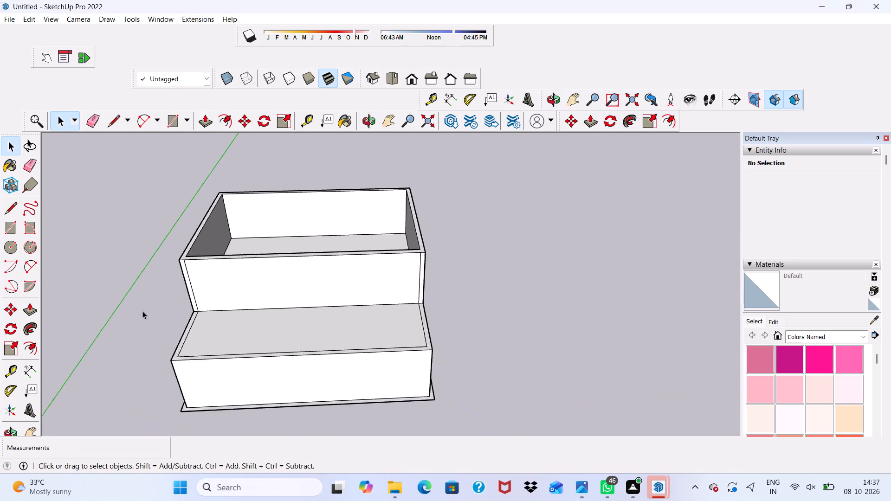
Erase the two vertical seam lines near the ends of the raised front wall's face.
scroll(142, 311, up, 1)
click(87, 117)
scroll(158, 308, up, 4)
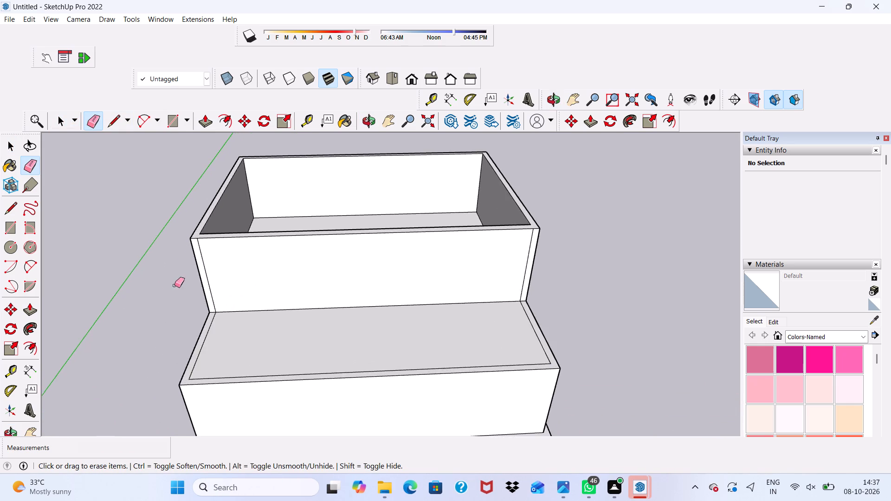
scroll(174, 285, up, 4)
drag(216, 242, 215, 257)
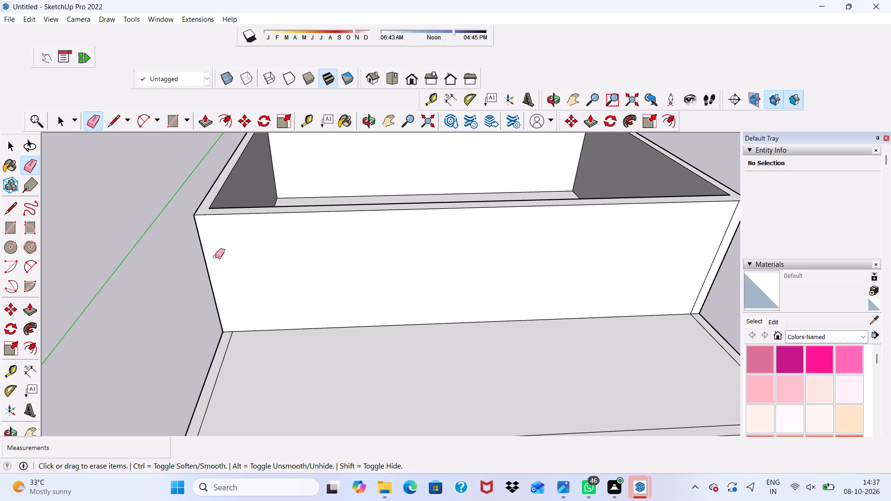
scroll(214, 257, down, 8)
scroll(432, 276, up, 3)
scroll(465, 243, up, 6)
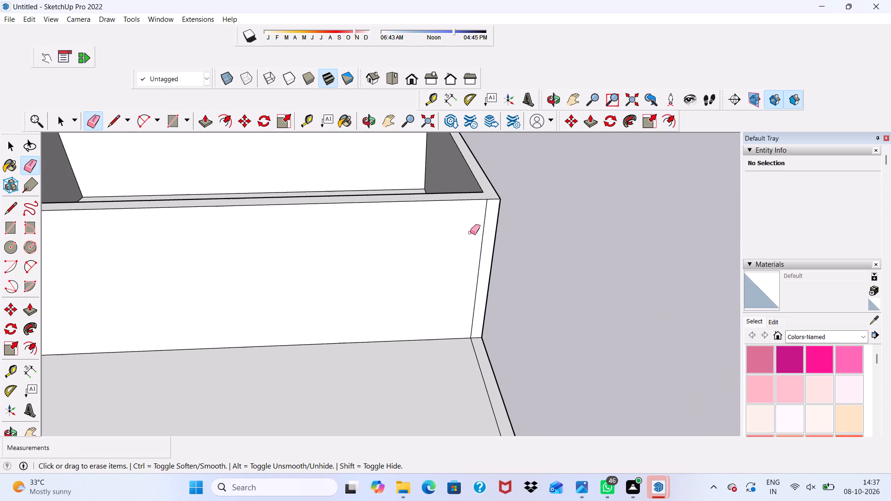
click(484, 226)
key(space)
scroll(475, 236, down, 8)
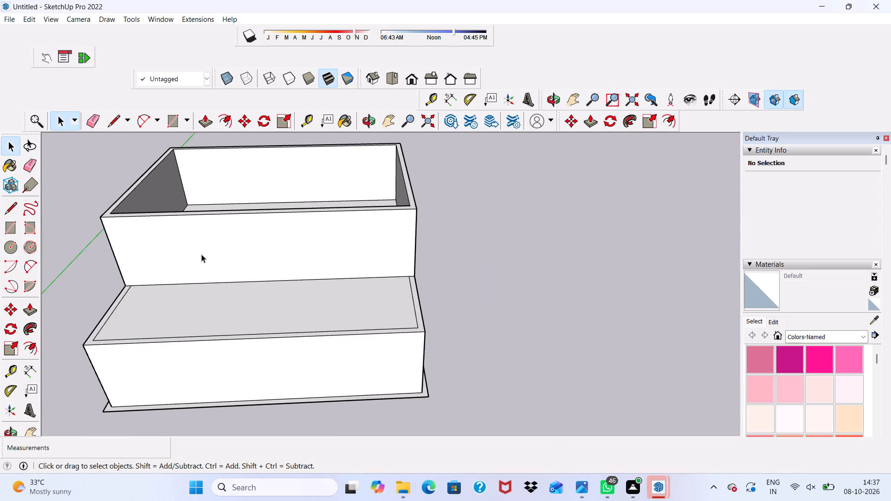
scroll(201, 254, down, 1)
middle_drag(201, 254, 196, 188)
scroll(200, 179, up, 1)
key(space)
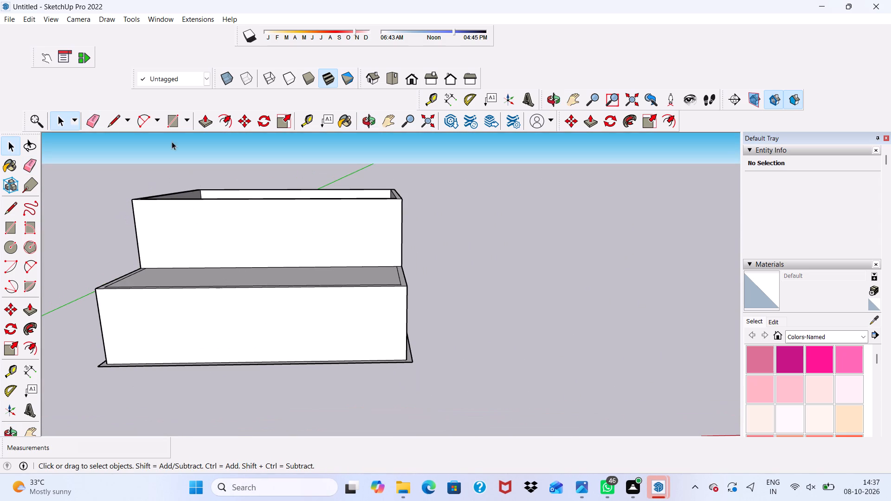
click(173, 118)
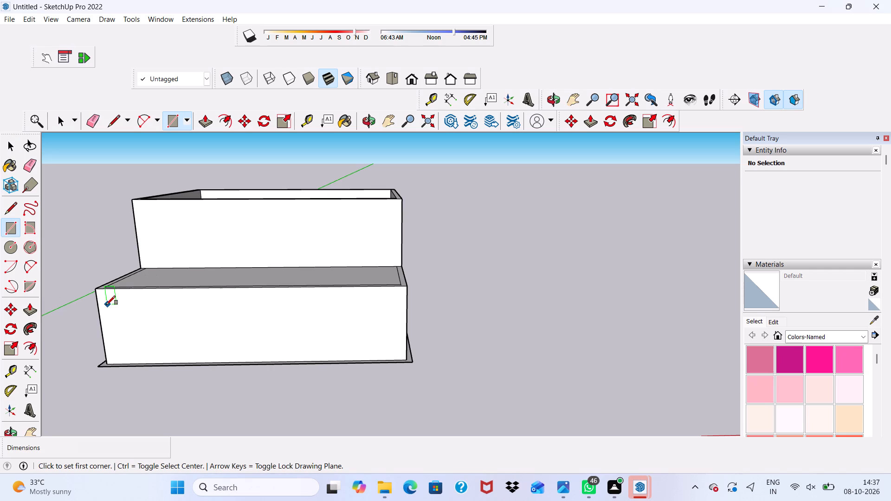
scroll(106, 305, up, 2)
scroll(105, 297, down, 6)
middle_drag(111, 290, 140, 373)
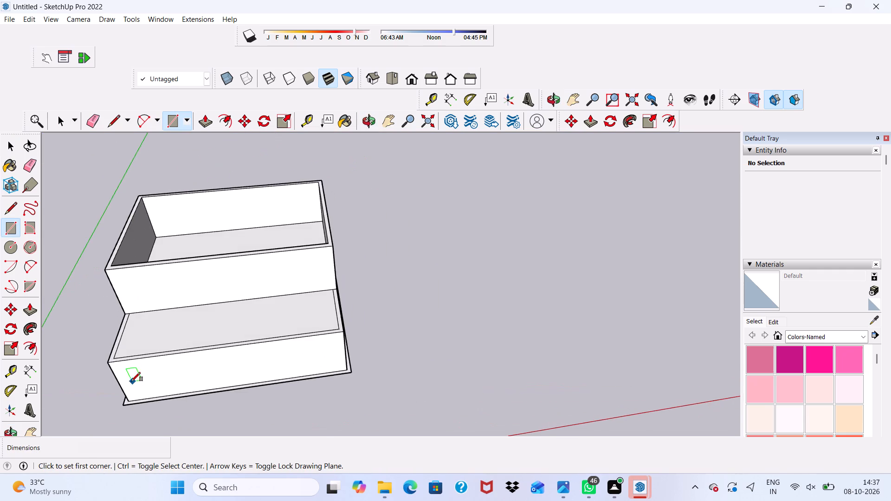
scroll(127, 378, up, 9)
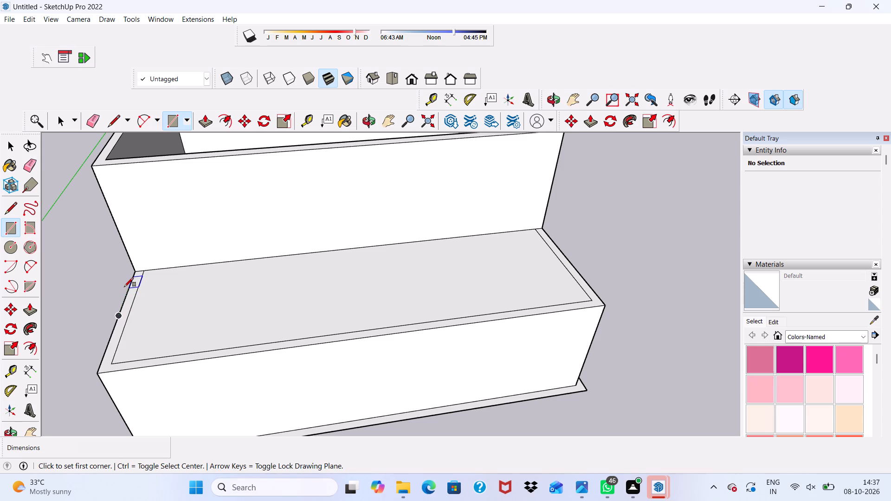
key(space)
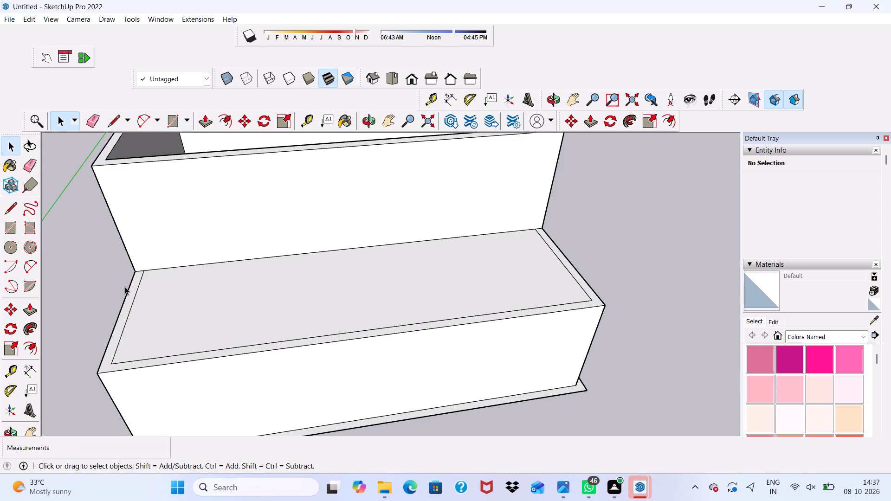
Push/Pull the wall-top face around the lower front section up 2'.
scroll(241, 351, down, 1)
middle_drag(242, 351, 113, 381)
scroll(132, 321, up, 3)
scroll(172, 264, up, 4)
click(179, 247)
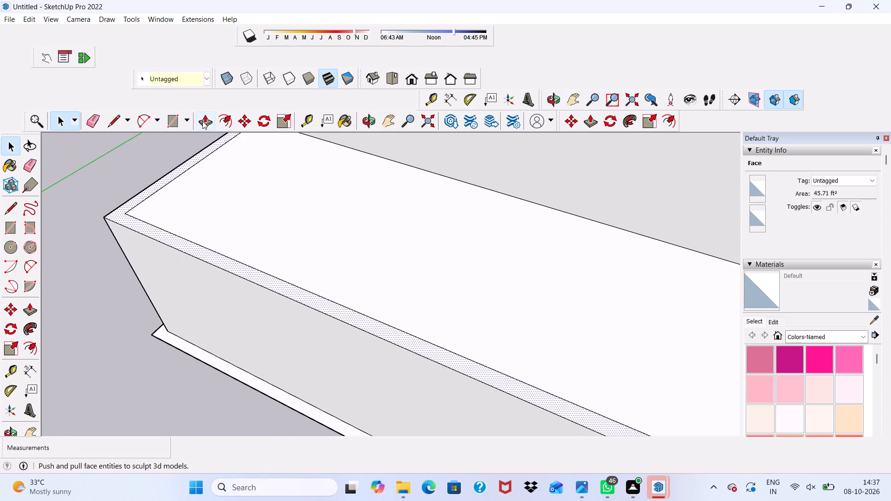
click(203, 119)
scroll(184, 242, up, 4)
click(184, 242)
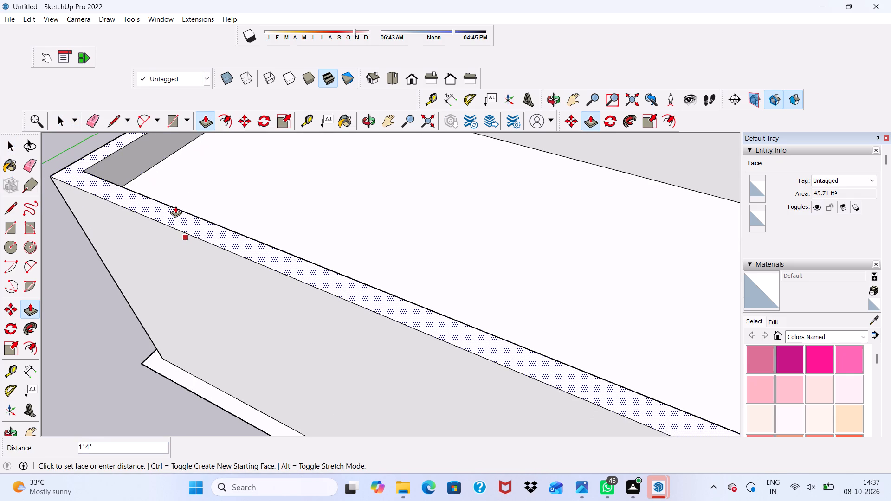
text(2')
key(Return)
Examine the raised parapet around the lower front section from the front and from above.
scroll(169, 238, down, 4)
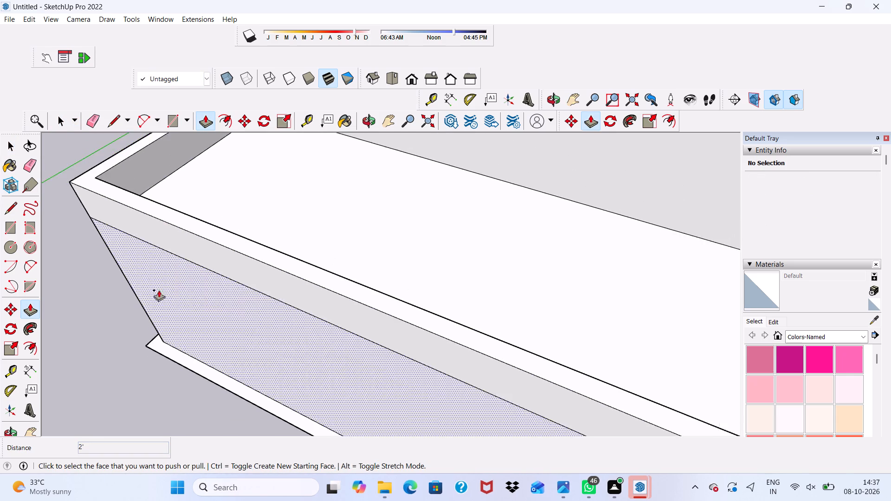
scroll(156, 235, down, 2)
middle_drag(161, 232, 113, 234)
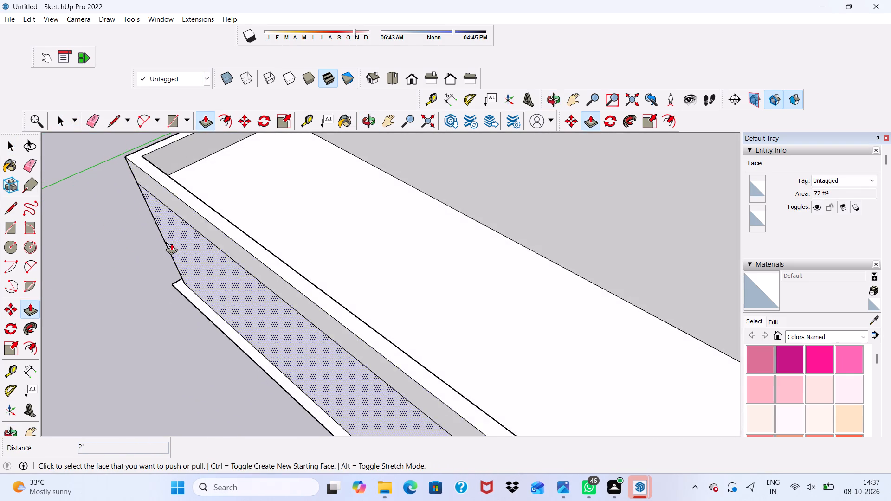
middle_drag(171, 243, 260, 130)
scroll(217, 284, up, 2)
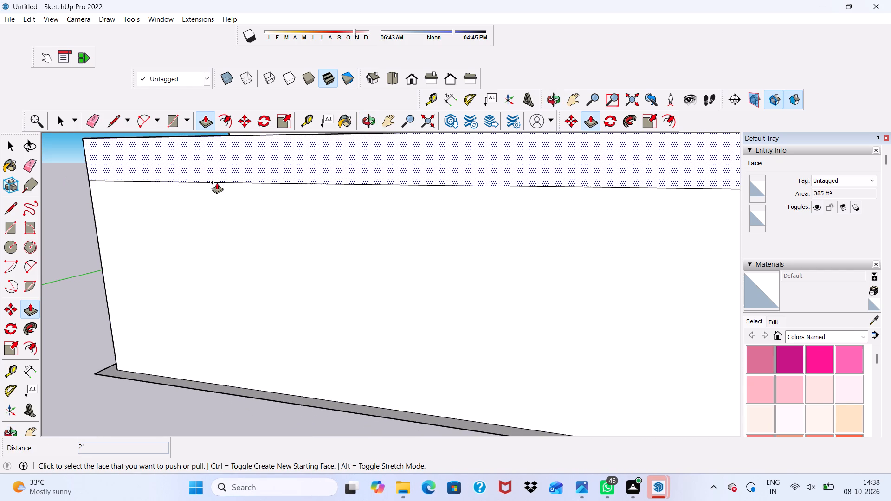
key(space)
scroll(215, 185, down, 4)
middle_drag(189, 231, 204, 206)
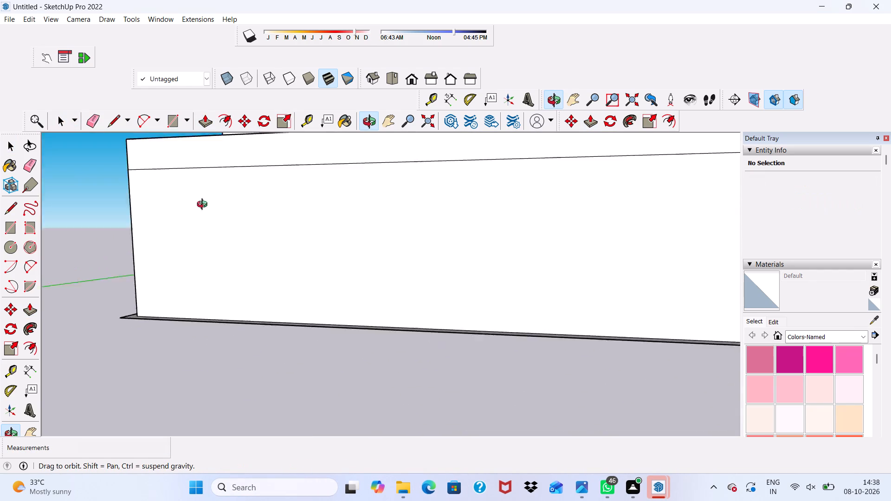
middle_drag(204, 206, 292, 231)
scroll(160, 270, down, 4)
scroll(223, 250, up, 4)
scroll(318, 198, down, 5)
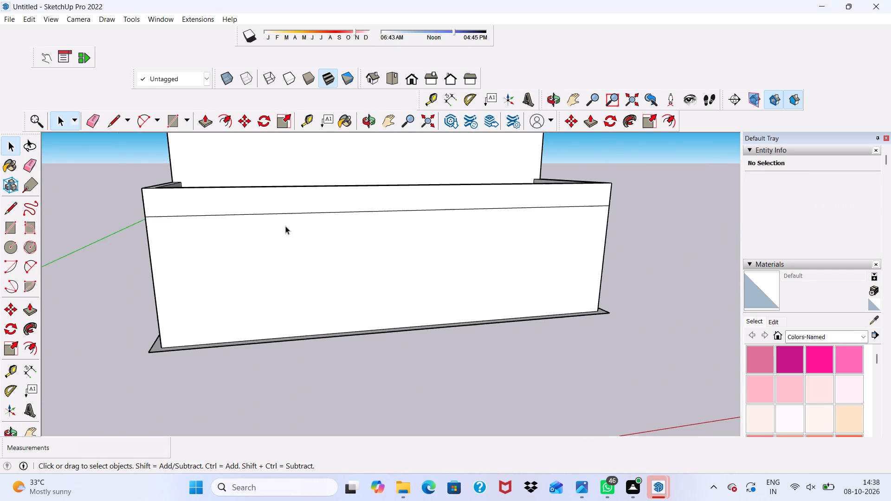
middle_drag(285, 226, 265, 266)
scroll(285, 226, down, 1)
scroll(254, 223, up, 2)
scroll(249, 194, down, 4)
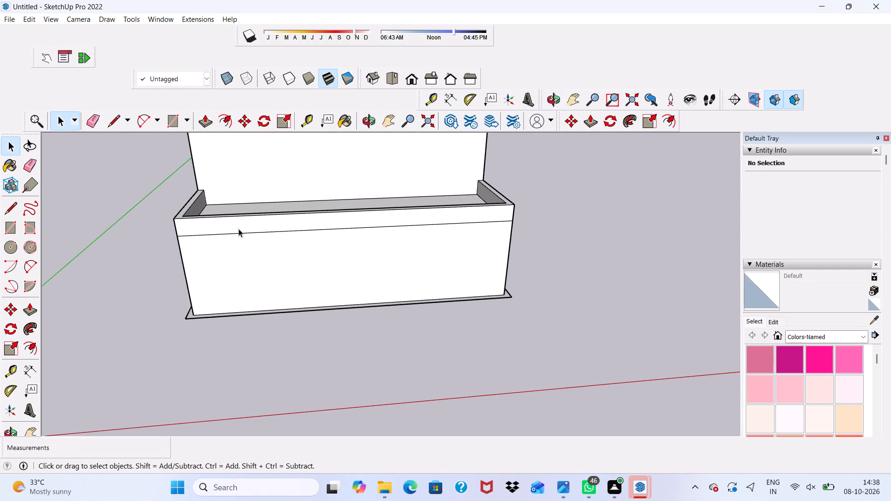
scroll(235, 214, up, 2)
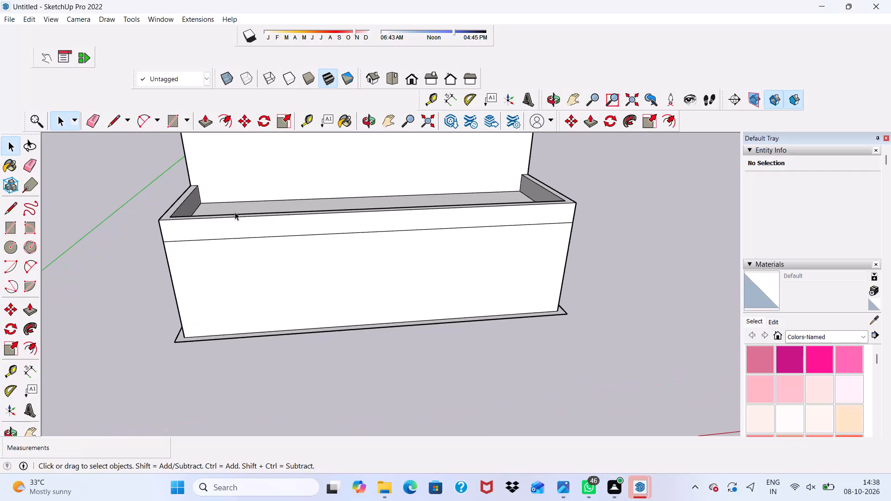
scroll(235, 212, down, 2)
middle_drag(235, 212, 152, 315)
scroll(238, 241, down, 1)
scroll(207, 206, up, 4)
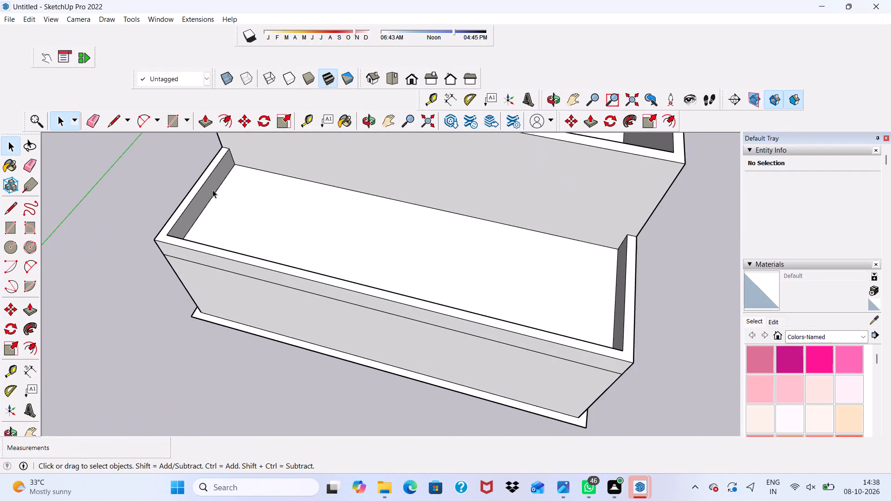
scroll(175, 211, up, 2)
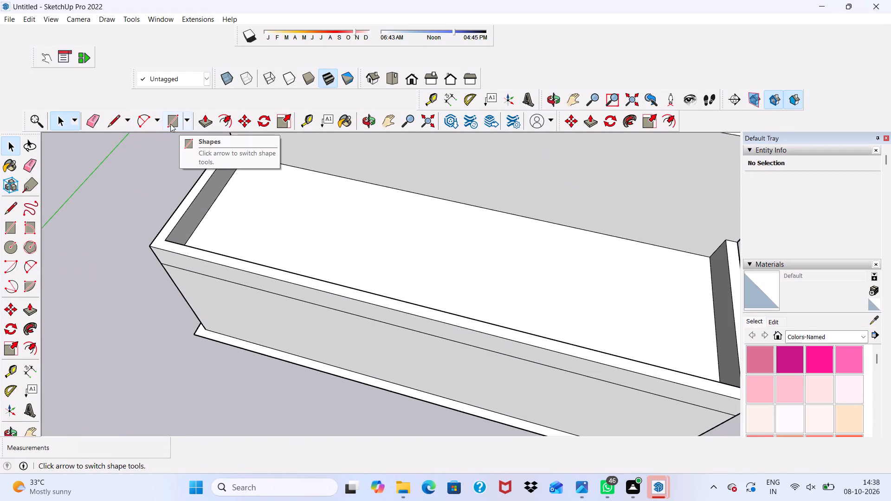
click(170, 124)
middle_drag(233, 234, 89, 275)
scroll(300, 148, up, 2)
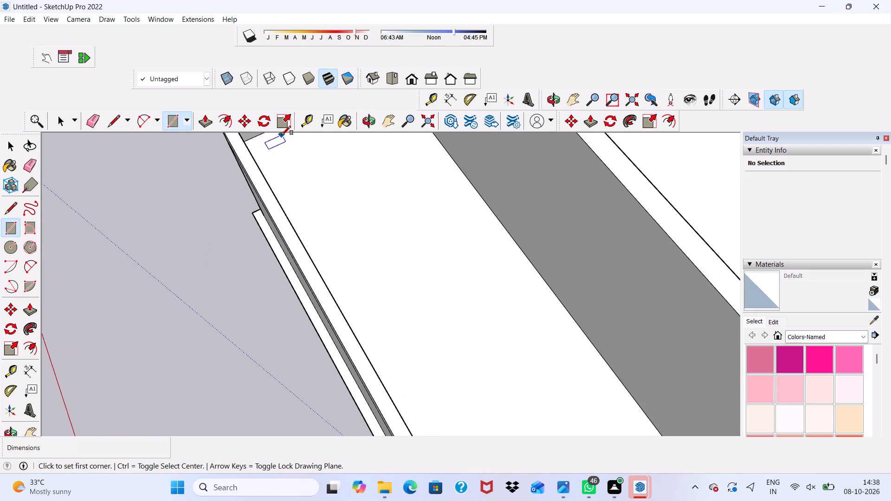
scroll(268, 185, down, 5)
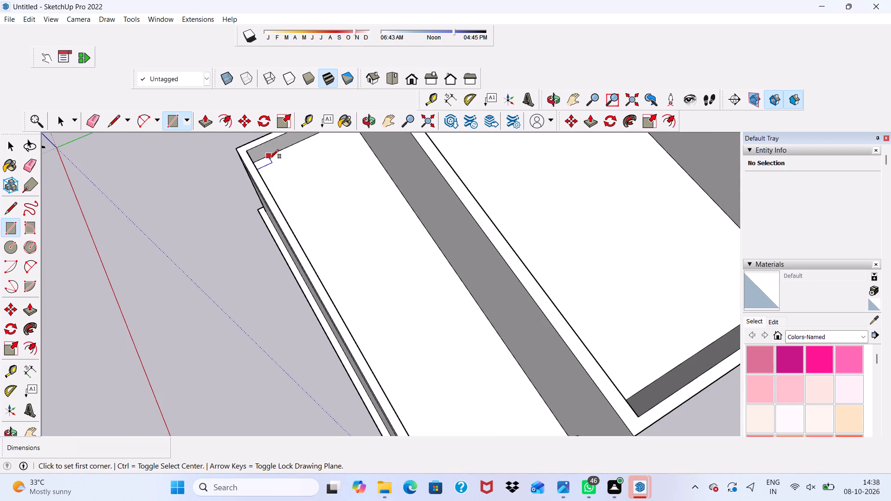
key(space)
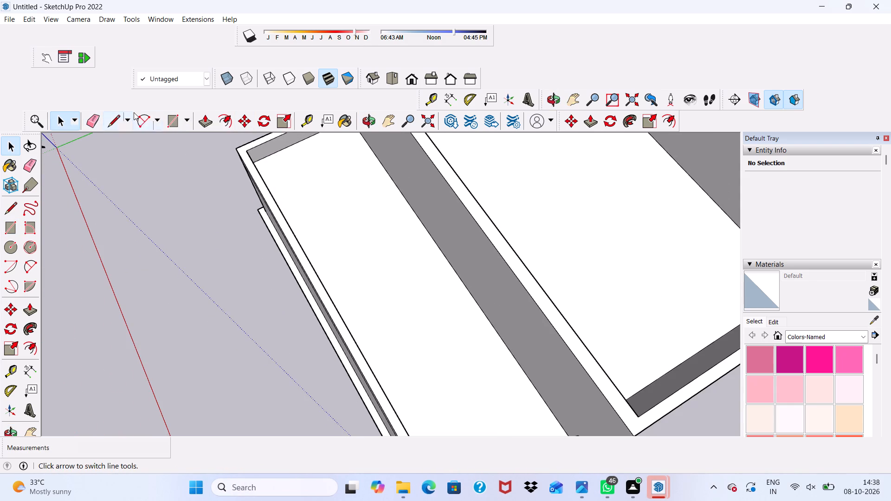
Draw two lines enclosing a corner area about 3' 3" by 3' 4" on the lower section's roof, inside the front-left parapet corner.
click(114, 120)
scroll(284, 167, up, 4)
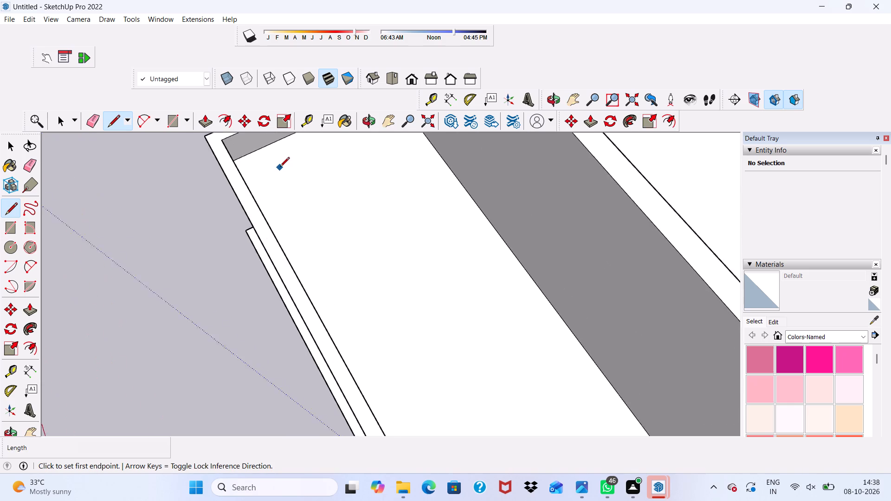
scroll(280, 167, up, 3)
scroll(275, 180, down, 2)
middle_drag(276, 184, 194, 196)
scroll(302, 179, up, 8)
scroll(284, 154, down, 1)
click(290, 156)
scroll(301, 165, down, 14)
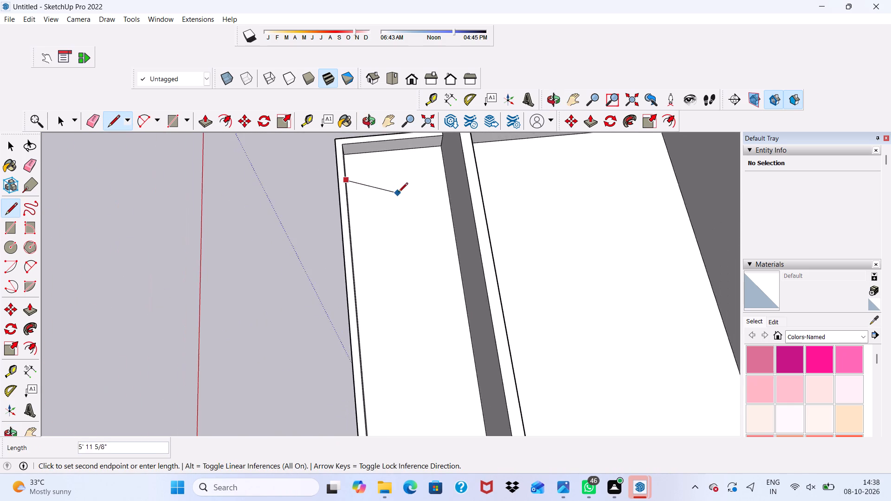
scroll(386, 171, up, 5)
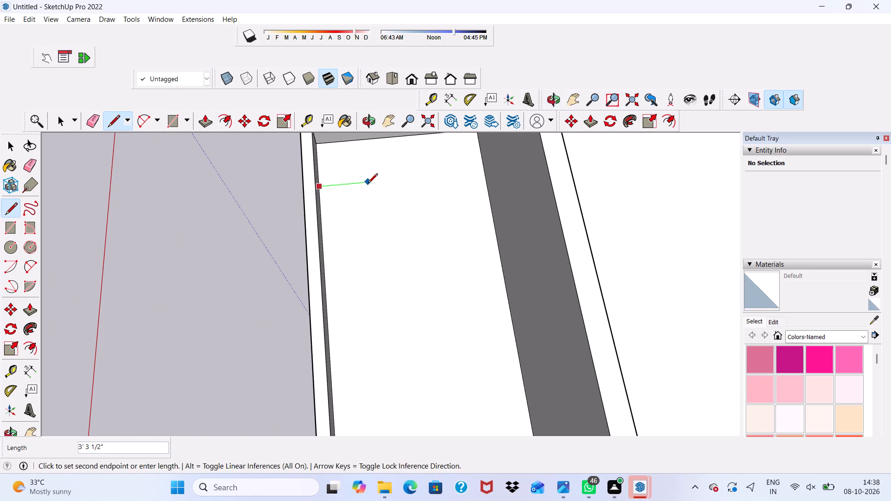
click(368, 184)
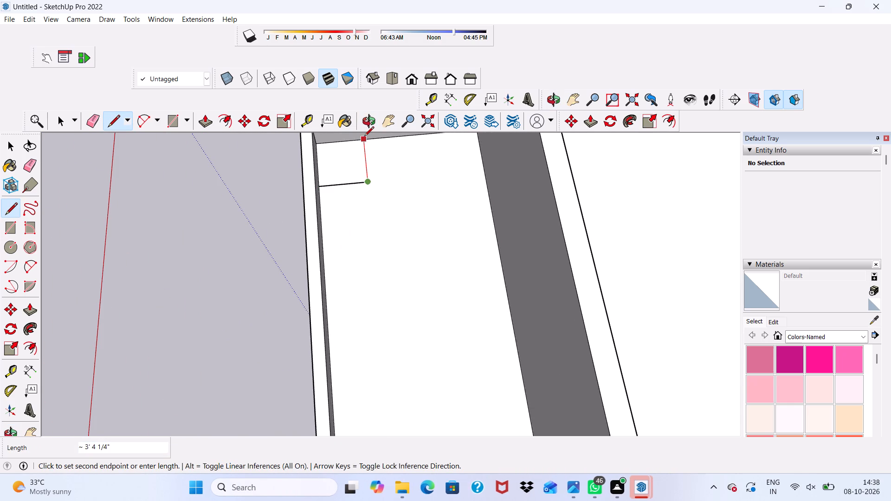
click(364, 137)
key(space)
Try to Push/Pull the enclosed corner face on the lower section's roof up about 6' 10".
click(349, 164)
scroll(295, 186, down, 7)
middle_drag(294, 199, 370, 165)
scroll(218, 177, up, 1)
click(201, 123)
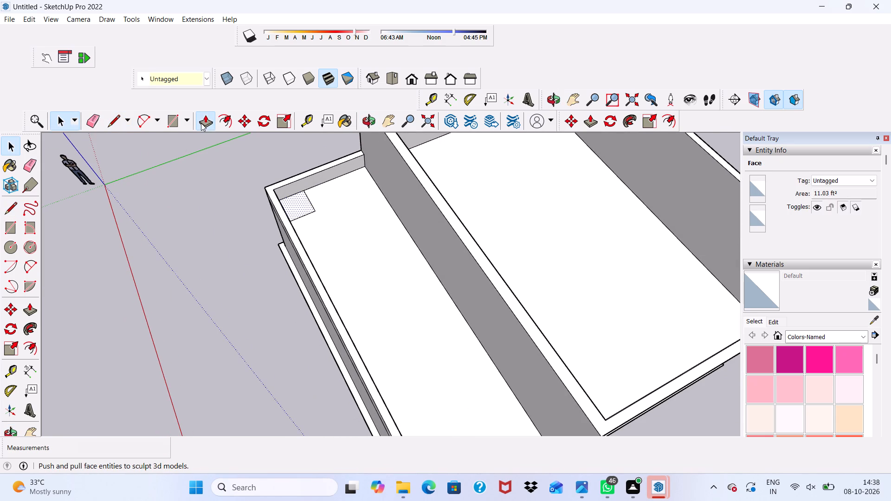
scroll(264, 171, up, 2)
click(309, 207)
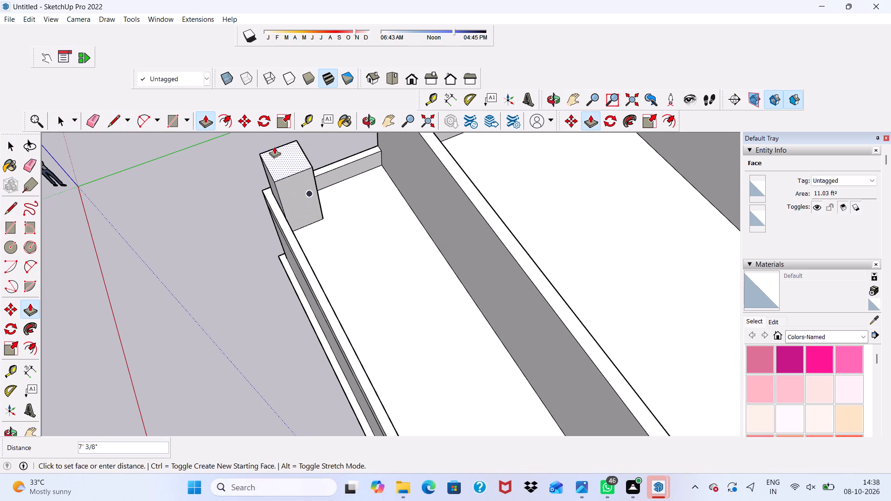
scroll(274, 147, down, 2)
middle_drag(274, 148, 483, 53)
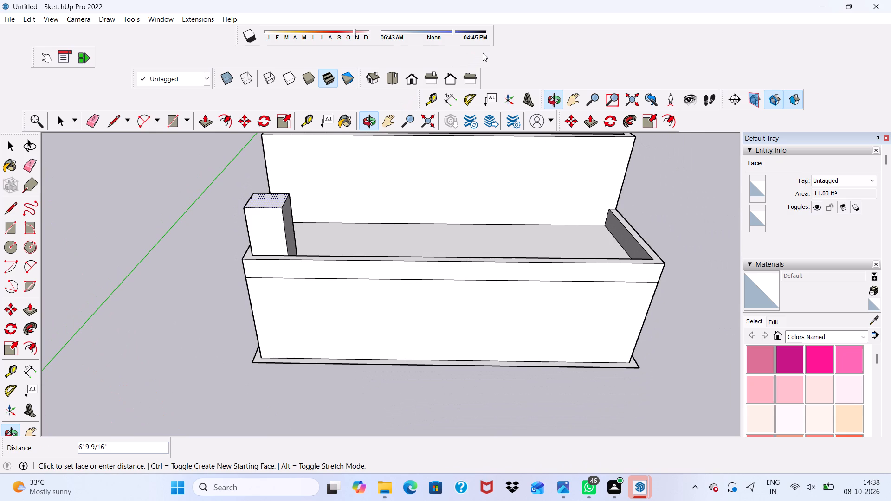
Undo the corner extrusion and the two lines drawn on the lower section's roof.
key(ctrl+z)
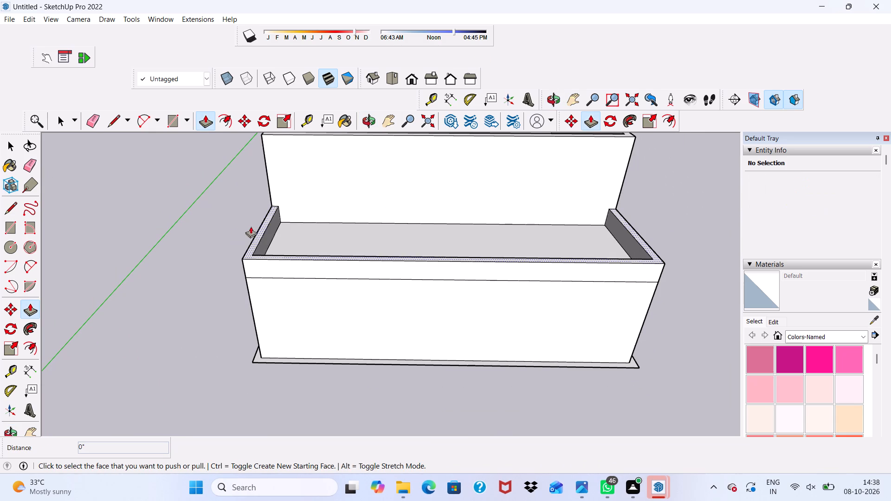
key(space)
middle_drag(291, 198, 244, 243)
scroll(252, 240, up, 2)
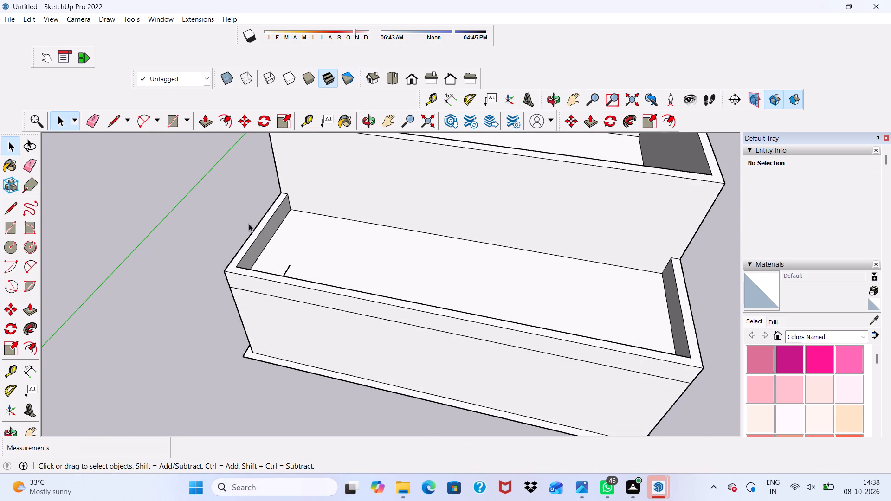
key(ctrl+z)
Draw a rectangle about 2' 9" by 2' 9" at parapet-top level, over the lower section's front-left outer corner.
scroll(261, 280, up, 3)
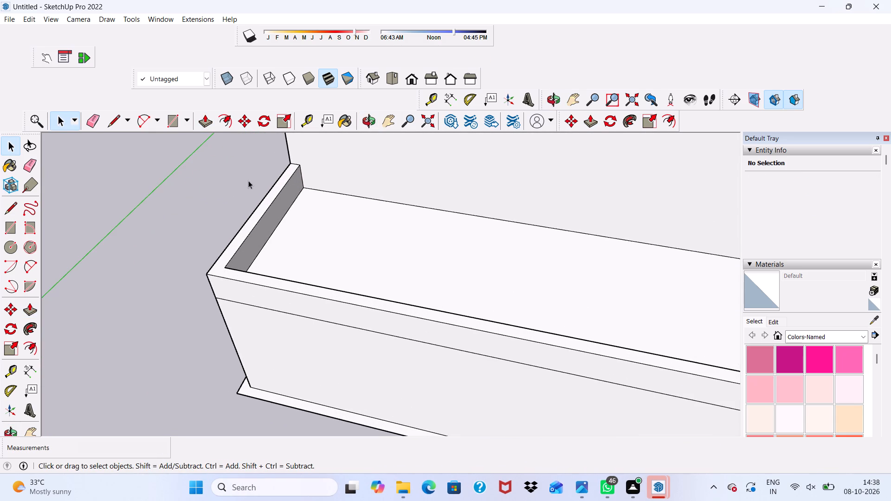
middle_drag(264, 240, 192, 303)
scroll(224, 218, up, 3)
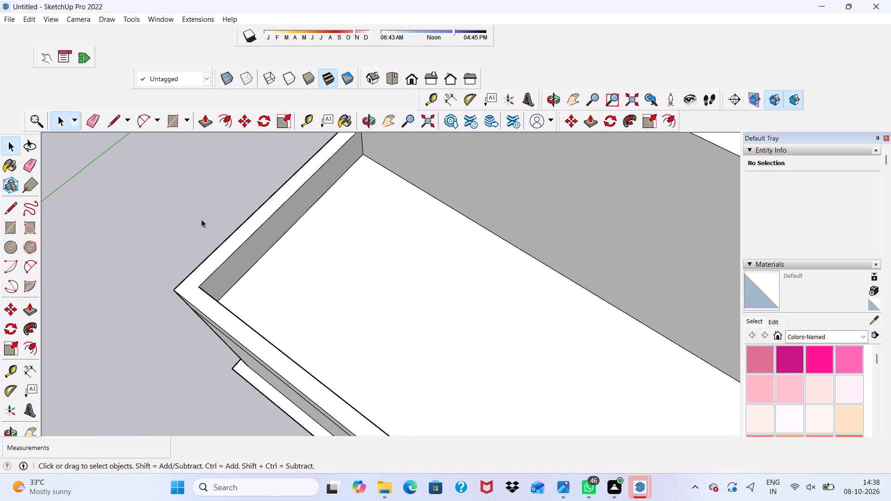
click(170, 115)
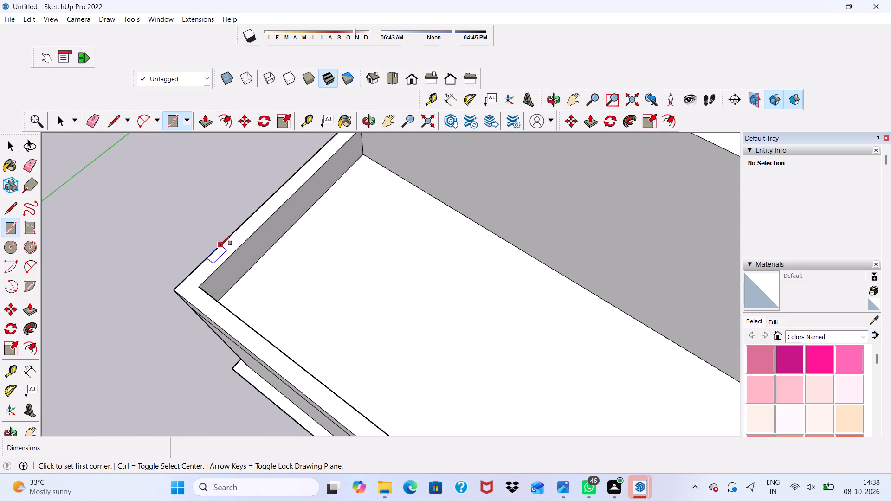
click(220, 245)
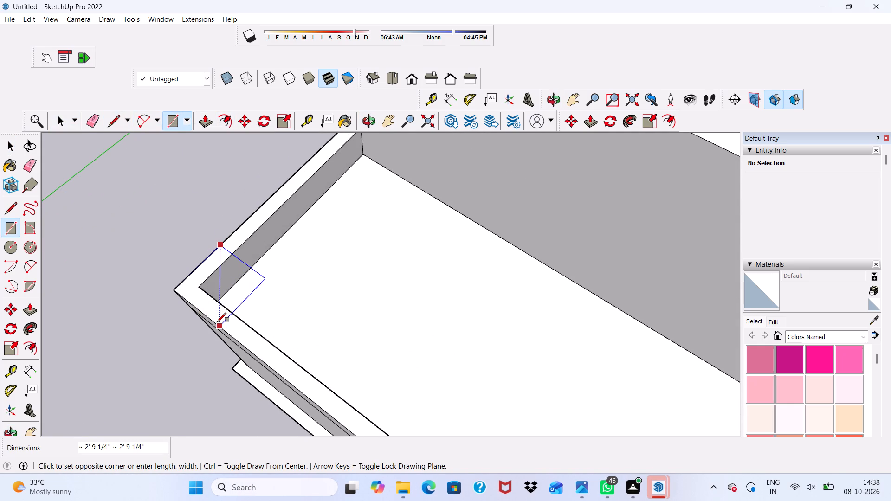
click(217, 322)
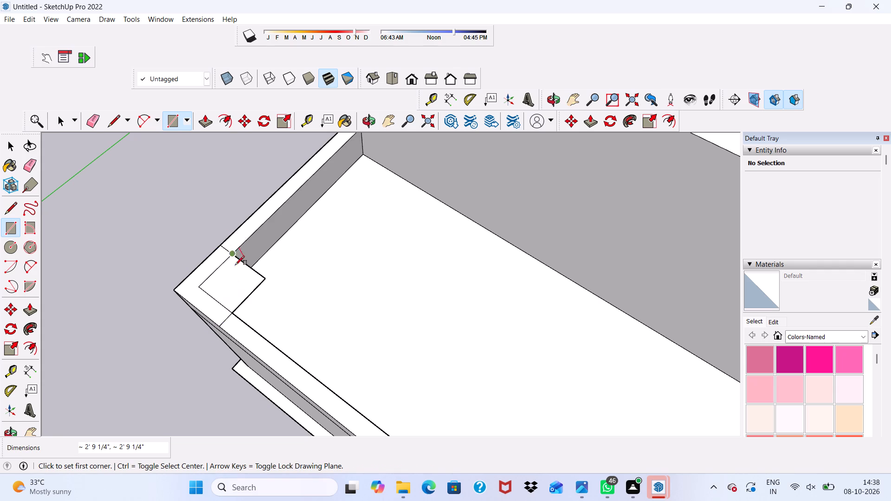
scroll(238, 275, down, 1)
middle_drag(248, 305, 71, 165)
scroll(238, 159, up, 3)
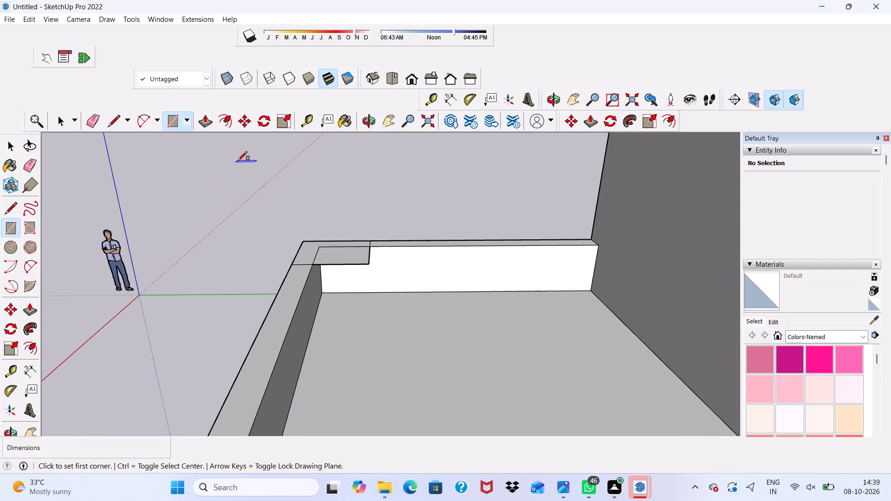
Examine the two-level building and the new corner rectangle from the front, the sides and above.
key(space)
scroll(288, 277, down, 2)
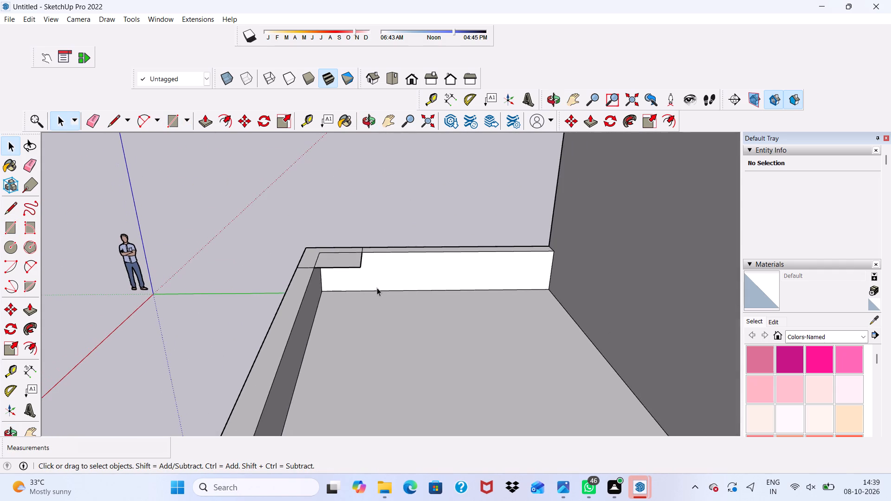
middle_drag(377, 288, 366, 188)
middle_drag(366, 213, 366, 225)
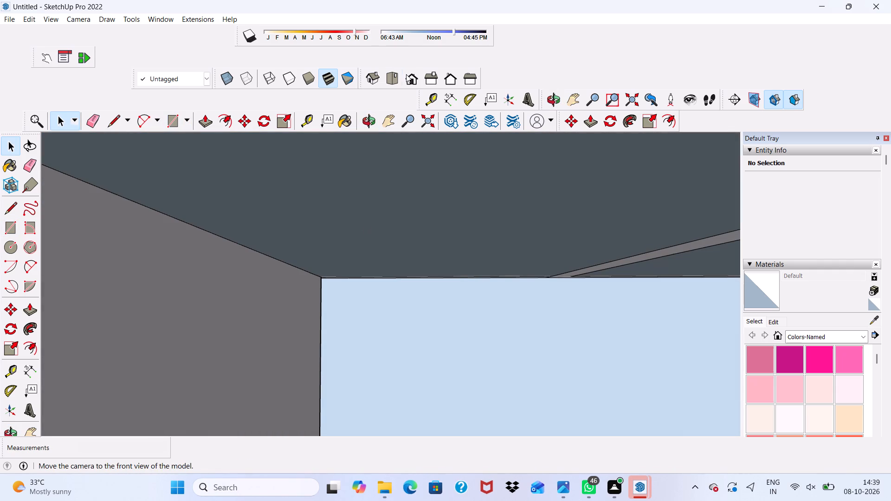
click(407, 74)
scroll(353, 268, down, 6)
scroll(426, 207, down, 1)
middle_drag(481, 195, 129, 254)
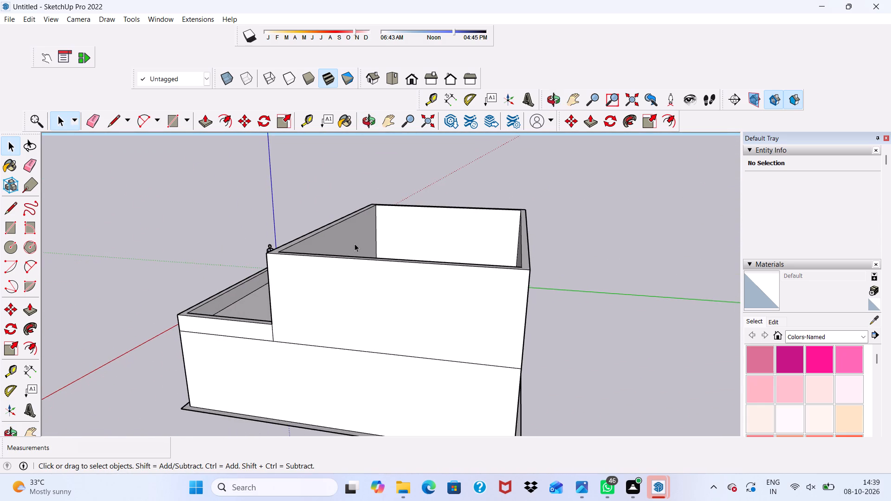
scroll(394, 308, up, 2)
scroll(401, 250, up, 3)
scroll(284, 238, down, 2)
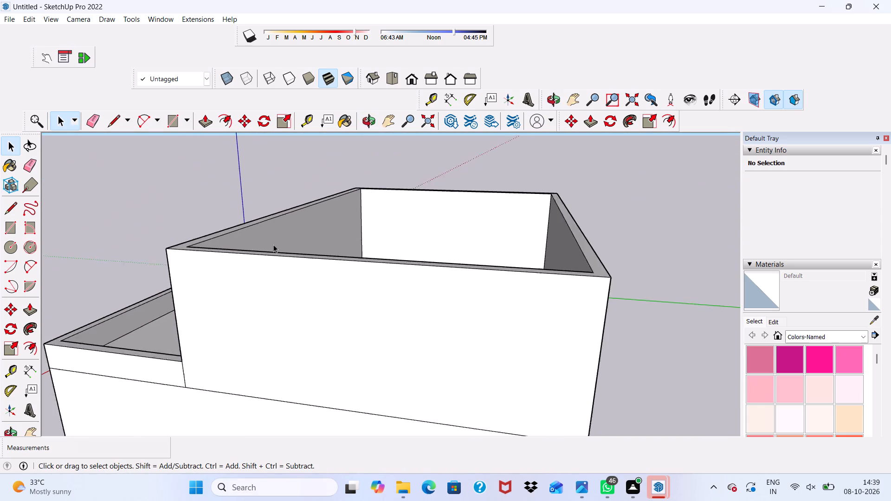
scroll(273, 244, down, 1)
middle_drag(269, 244, 461, 231)
scroll(215, 266, up, 4)
middle_drag(228, 329, 178, 326)
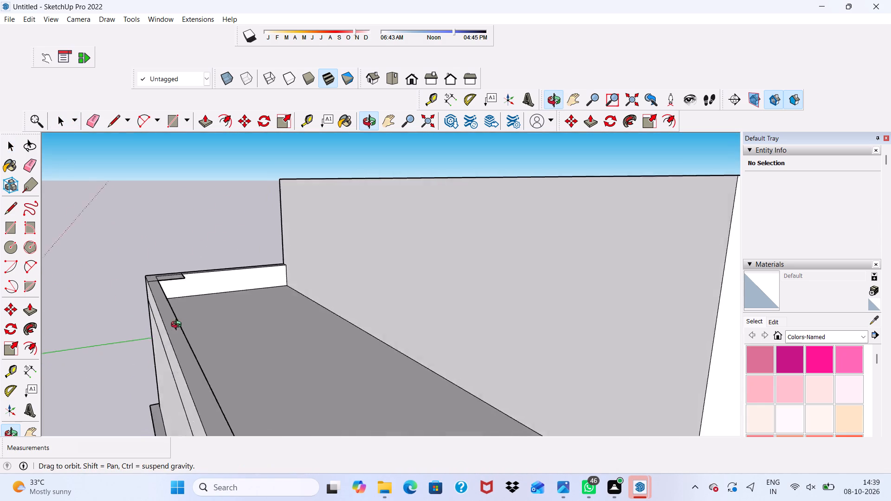
middle_drag(178, 326, 154, 276)
scroll(159, 270, up, 1)
scroll(160, 276, down, 1)
middle_drag(160, 276, 185, 401)
scroll(153, 238, down, 4)
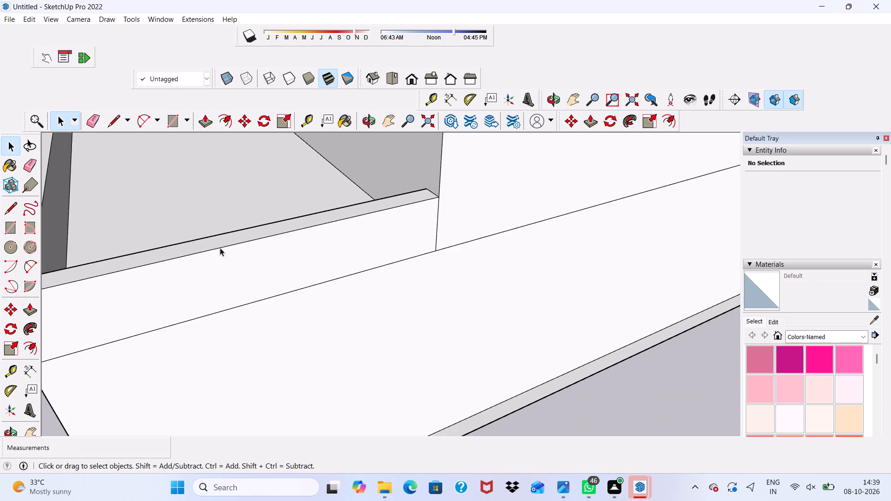
scroll(220, 248, down, 4)
scroll(167, 183, up, 2)
scroll(164, 180, down, 11)
middle_drag(127, 285, 293, 285)
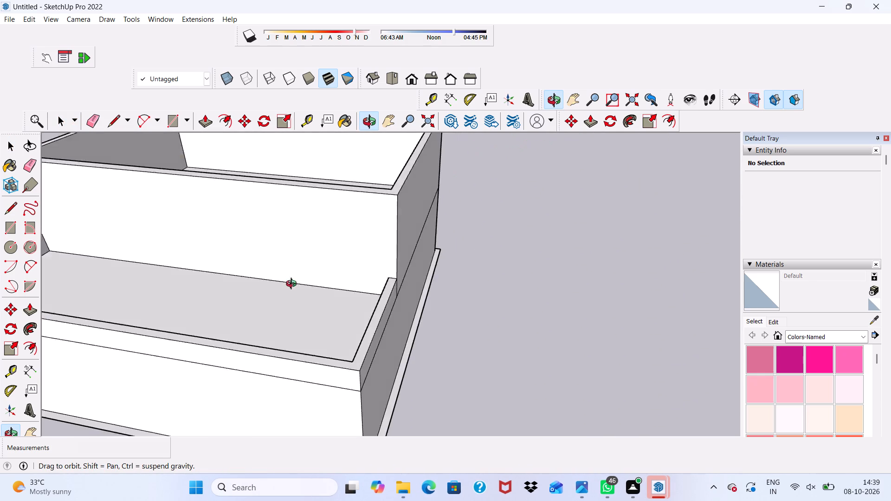
middle_drag(293, 285, 287, 336)
scroll(162, 277, up, 3)
scroll(176, 258, down, 7)
scroll(245, 324, up, 1)
scroll(211, 276, down, 10)
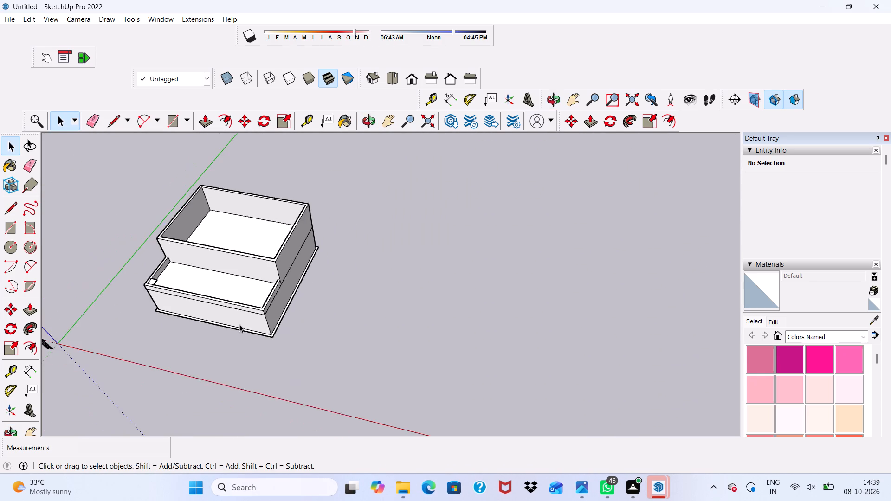
Push/Pull the underside of the corner rectangle inside the parapet down 2' to the lower section's roof.
scroll(239, 333, down, 1)
middle_drag(239, 341, 112, 279)
scroll(194, 223, up, 10)
scroll(245, 183, up, 2)
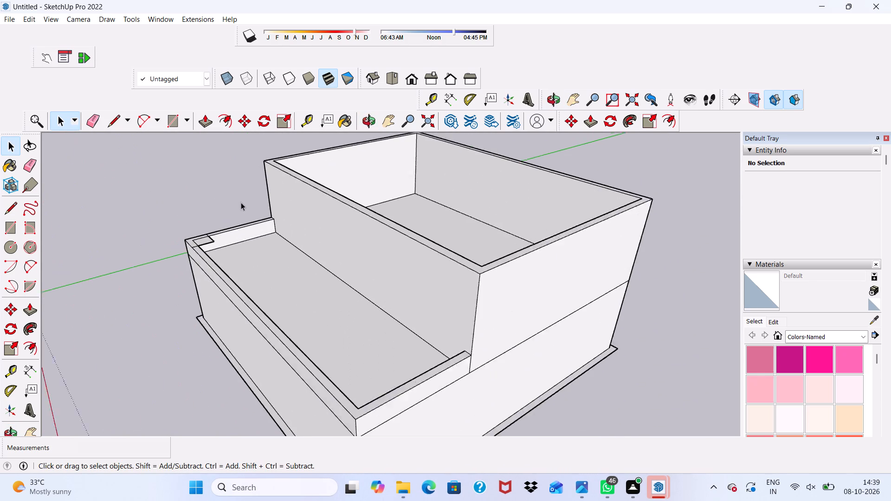
scroll(241, 202, up, 8)
middle_drag(229, 258, 199, 208)
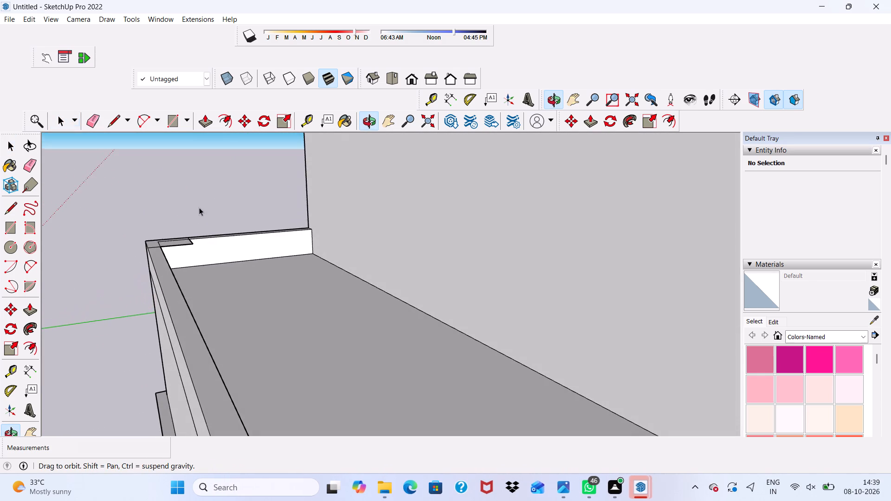
scroll(202, 254, up, 4)
middle_drag(201, 257, 201, 241)
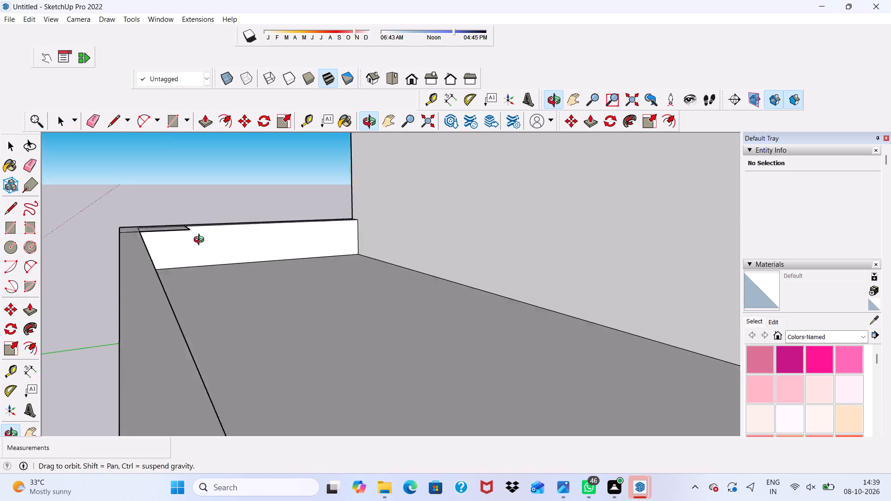
middle_drag(201, 241, 194, 231)
scroll(192, 236, up, 4)
middle_drag(181, 225, 182, 215)
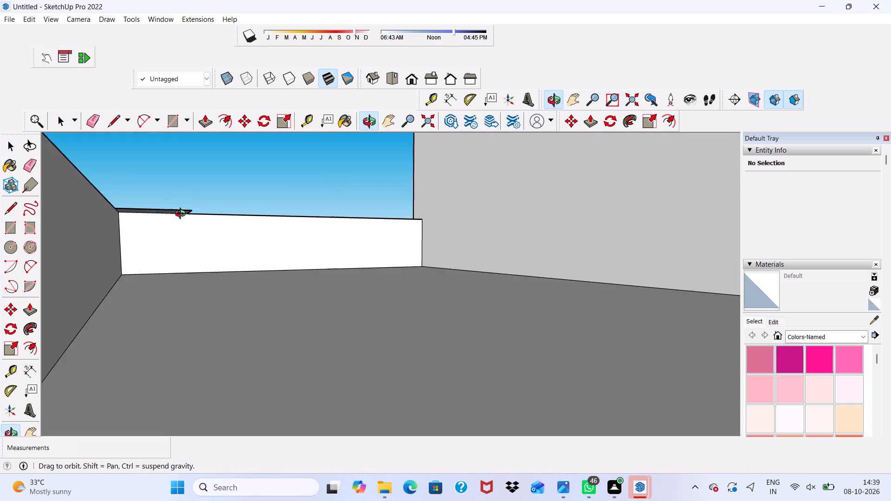
middle_drag(182, 215, 183, 211)
click(172, 210)
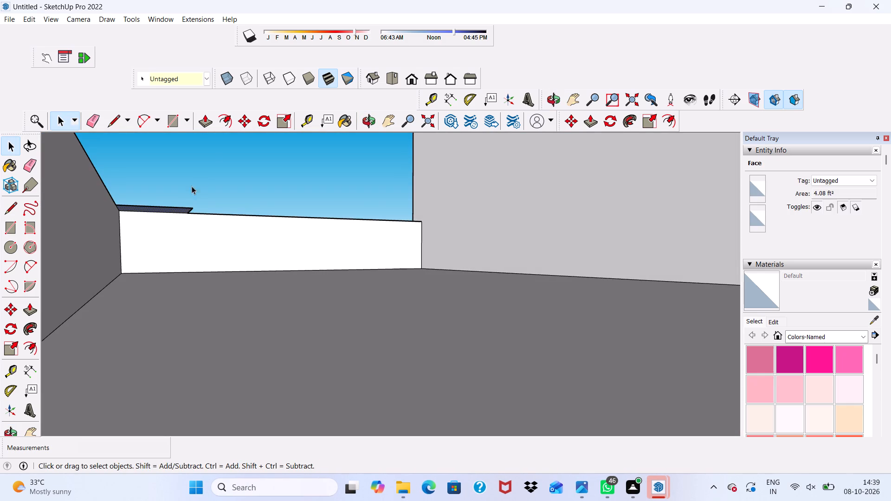
click(206, 120)
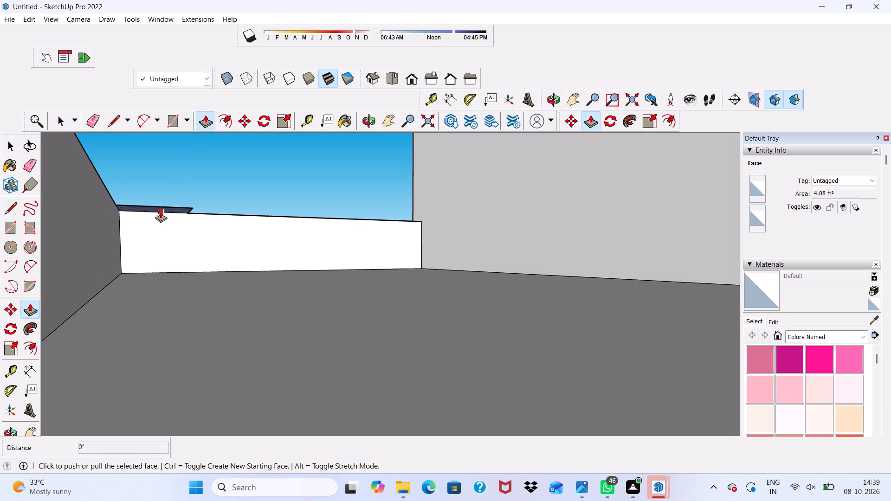
click(161, 207)
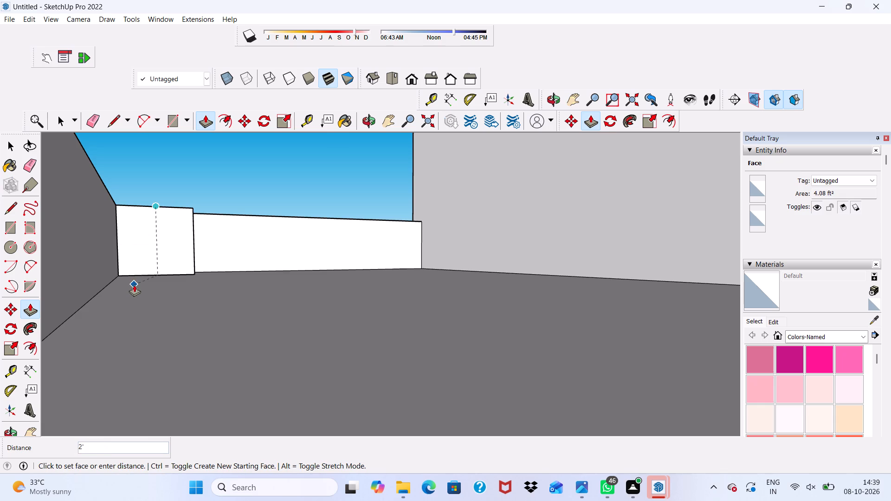
click(134, 285)
Push/Pull the top face of the block inside the lower section's parapet corner up 10'.
scroll(143, 228, down, 5)
middle_drag(148, 226, 201, 307)
scroll(155, 295, up, 3)
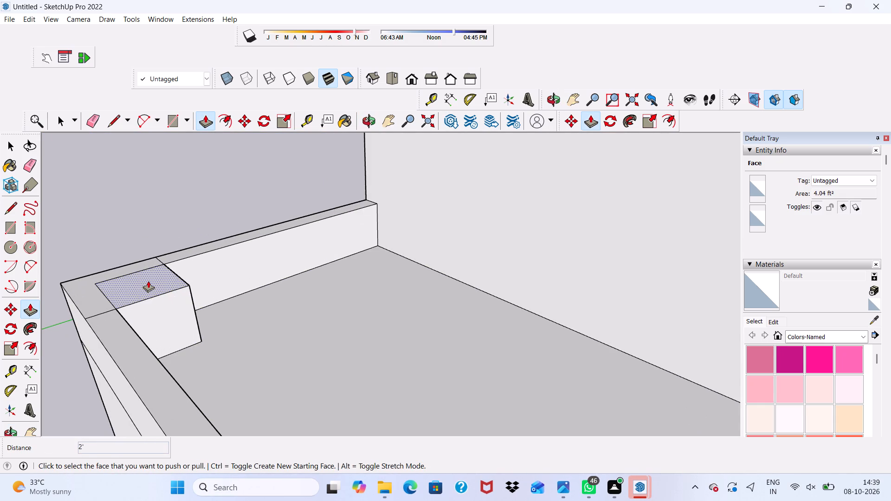
click(148, 280)
scroll(140, 229, down, 4)
scroll(158, 228, up, 1)
scroll(158, 228, down, 8)
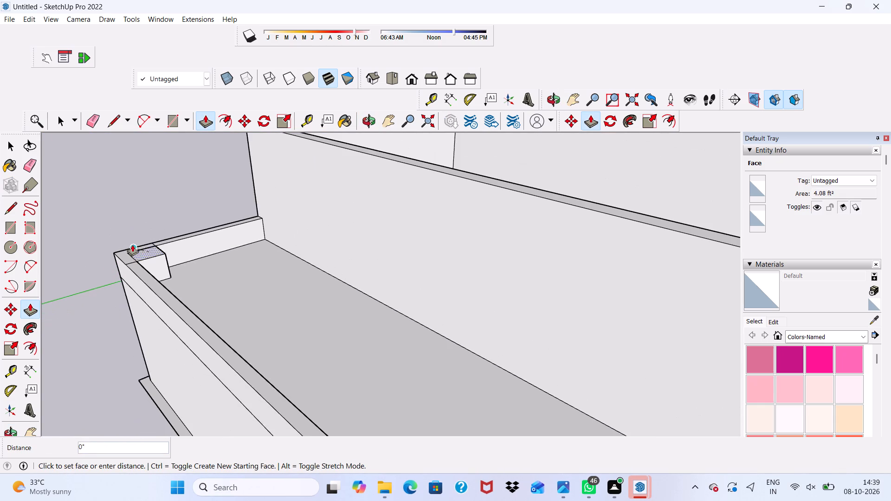
scroll(128, 241, up, 3)
scroll(125, 241, down, 10)
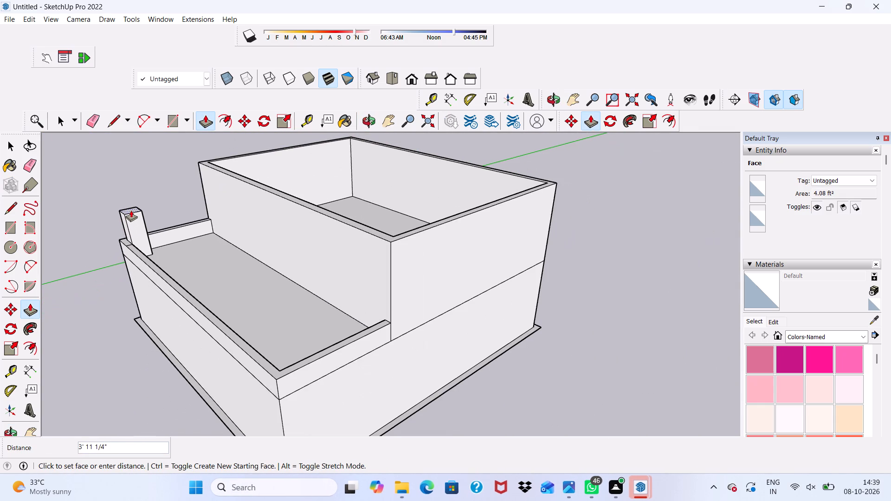
scroll(131, 210, up, 1)
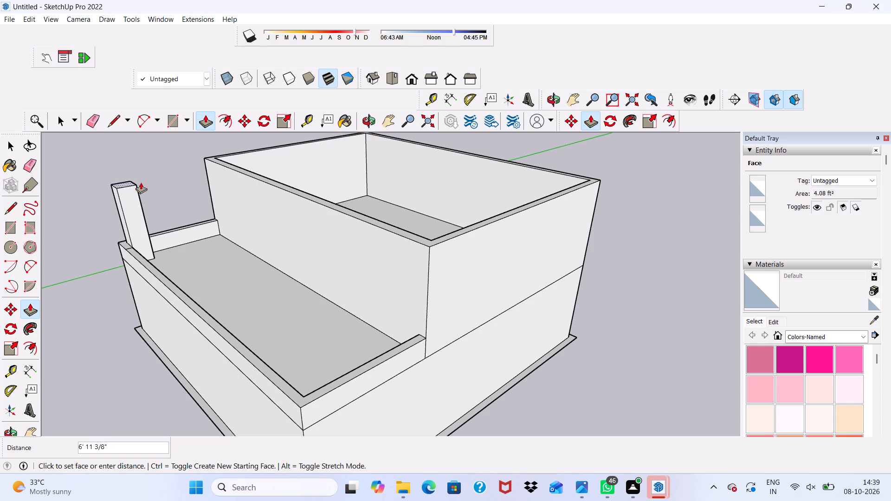
text(10')
key(Return)
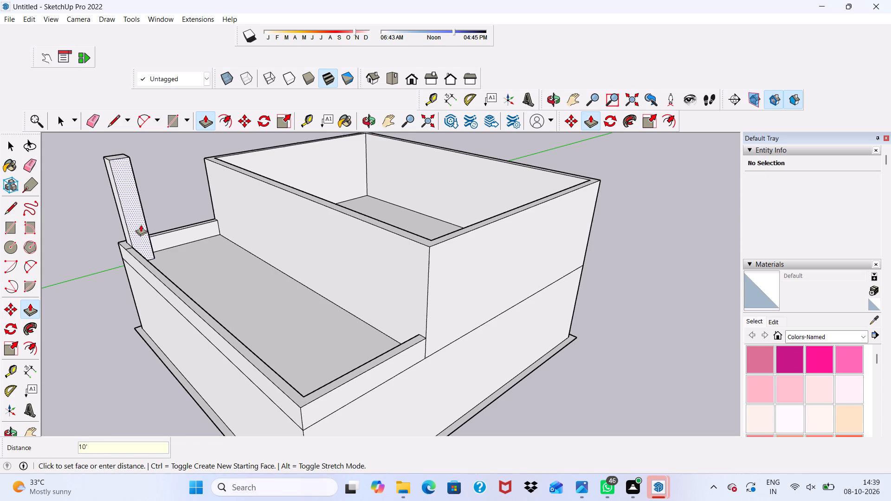
Push/Pull the remaining L-shaped face on top of the parapet corner up 10', level with the pillar's top.
scroll(134, 224, down, 1)
scroll(125, 254, up, 11)
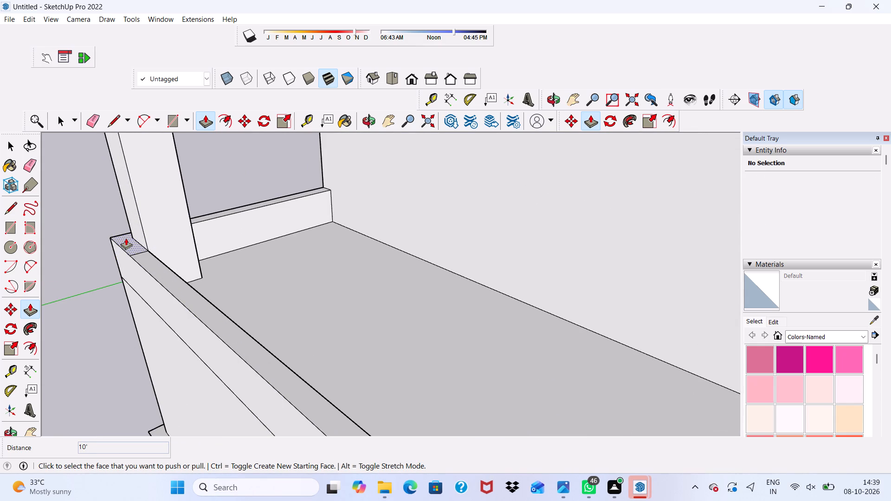
click(126, 238)
scroll(129, 184, down, 17)
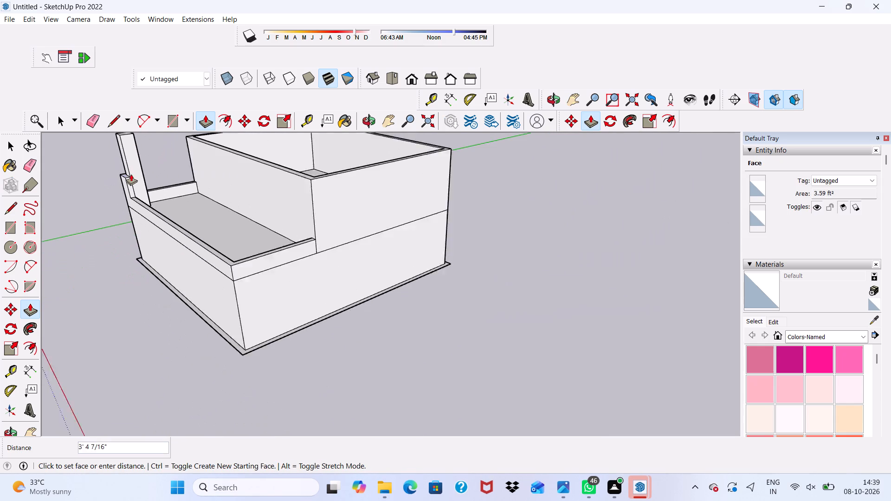
scroll(131, 174, down, 1)
scroll(130, 142, up, 4)
click(130, 135)
Examine the corner pillar and its junction with the parapet from all sides of the building.
scroll(123, 167, down, 2)
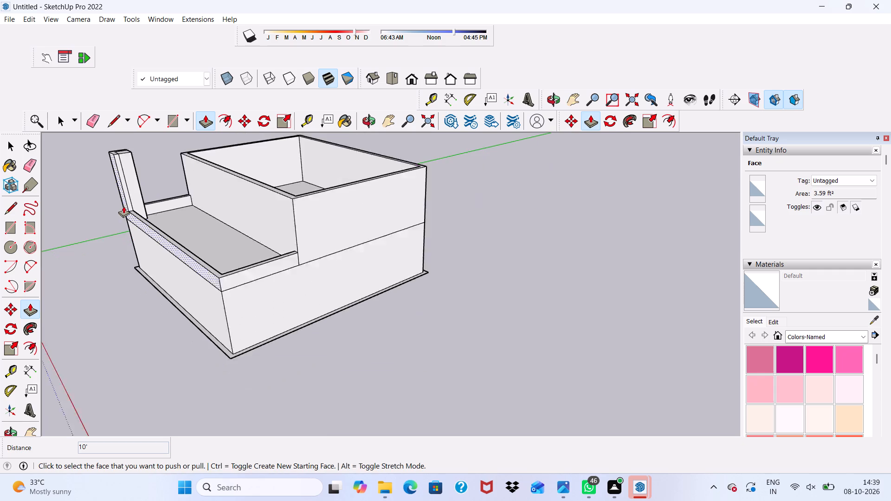
scroll(123, 206, down, 5)
middle_drag(116, 193, 229, 231)
scroll(201, 225, down, 1)
scroll(184, 260, down, 4)
scroll(50, 249, up, 4)
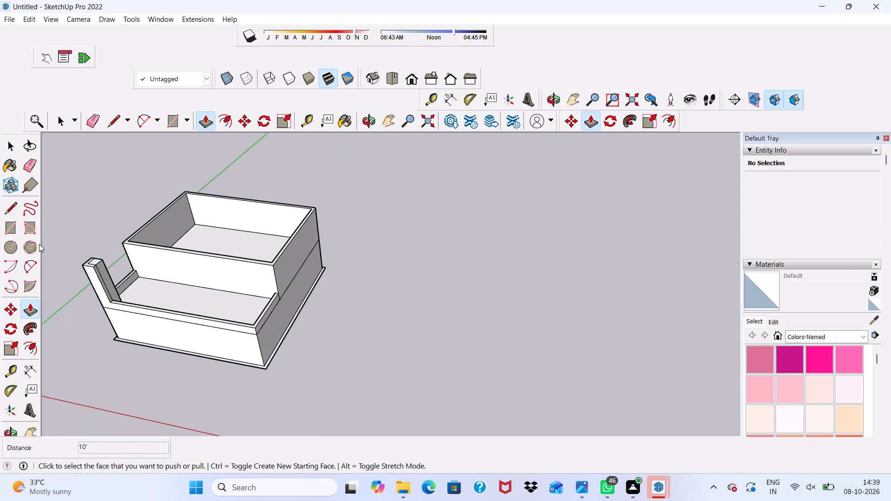
scroll(39, 244, up, 2)
scroll(59, 293, up, 5)
middle_drag(120, 283, 332, 223)
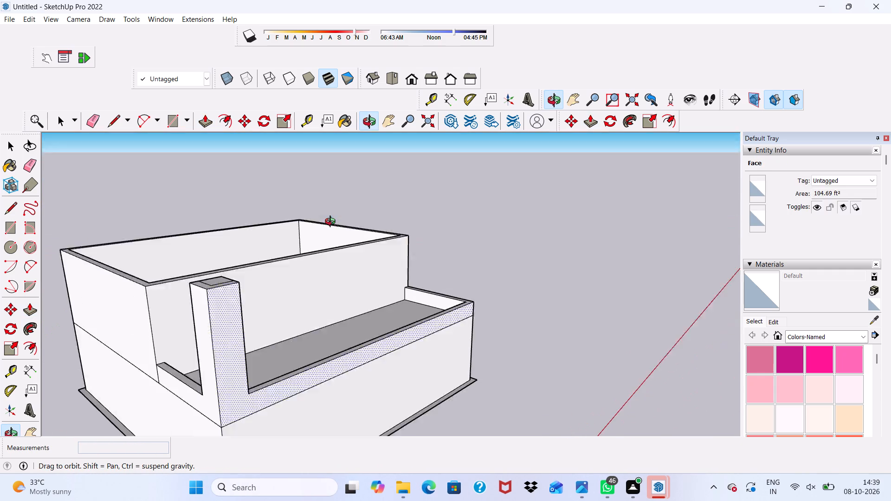
middle_drag(332, 223, 328, 185)
scroll(224, 298, up, 4)
scroll(224, 272, down, 8)
middle_drag(223, 283, 220, 283)
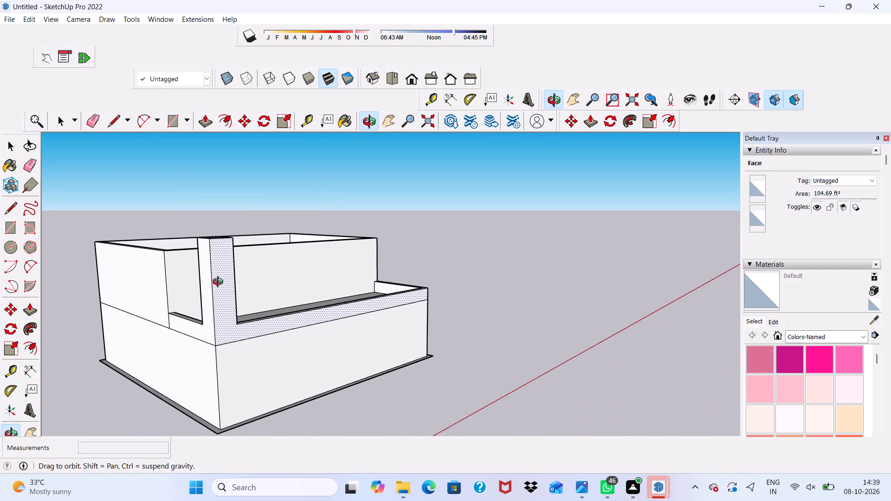
middle_drag(220, 283, 95, 255)
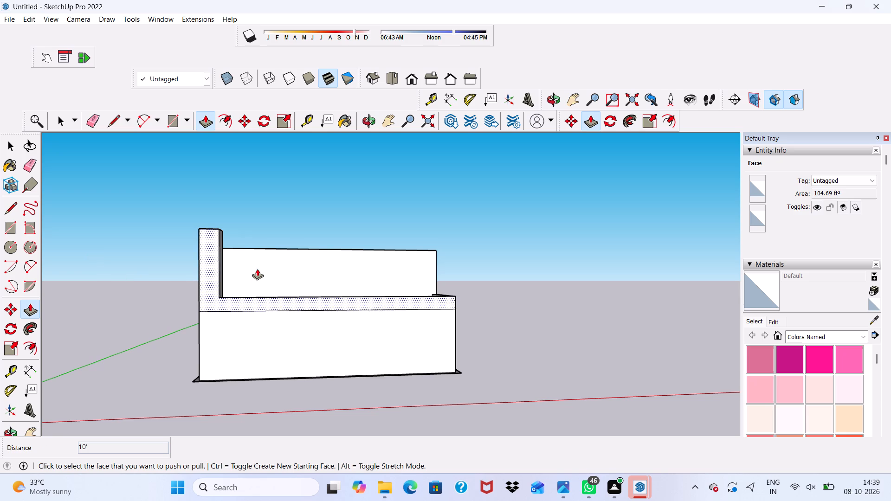
scroll(257, 269, up, 3)
scroll(257, 269, down, 3)
middle_drag(257, 269, 87, 320)
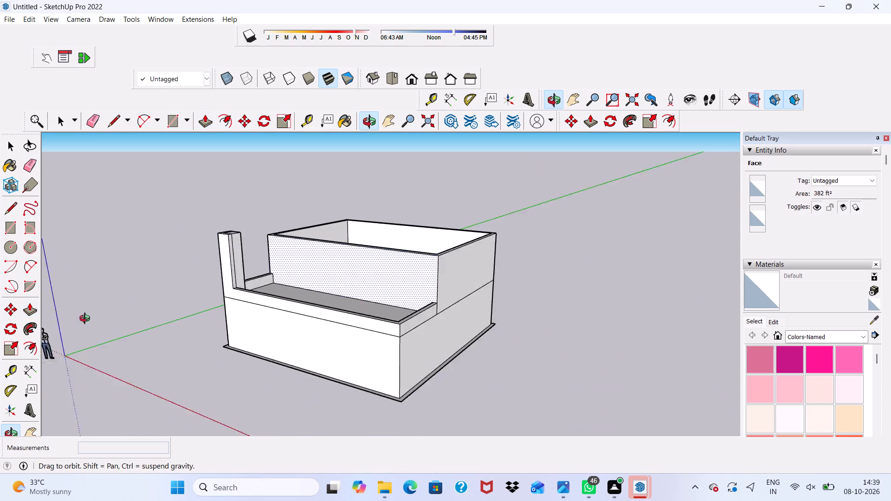
middle_drag(87, 320, 65, 320)
scroll(265, 238, up, 4)
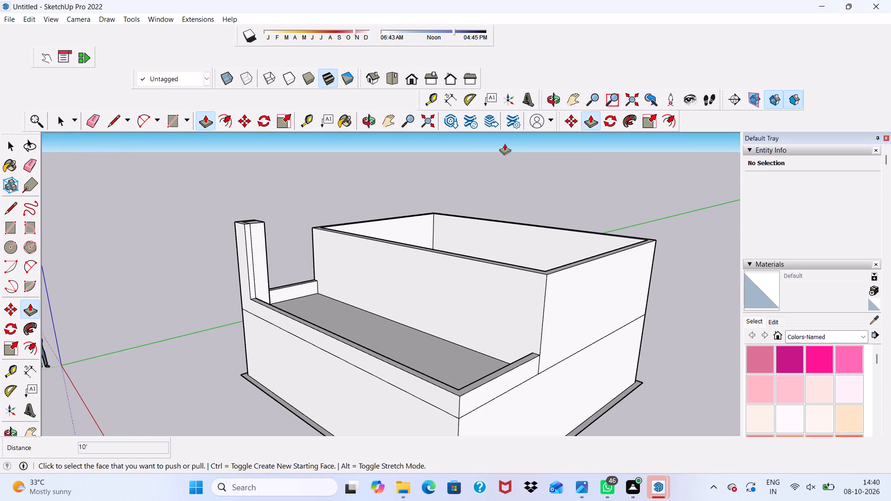
Erase the two inner edges on the corner pillar's top face so the top becomes a single face.
click(89, 115)
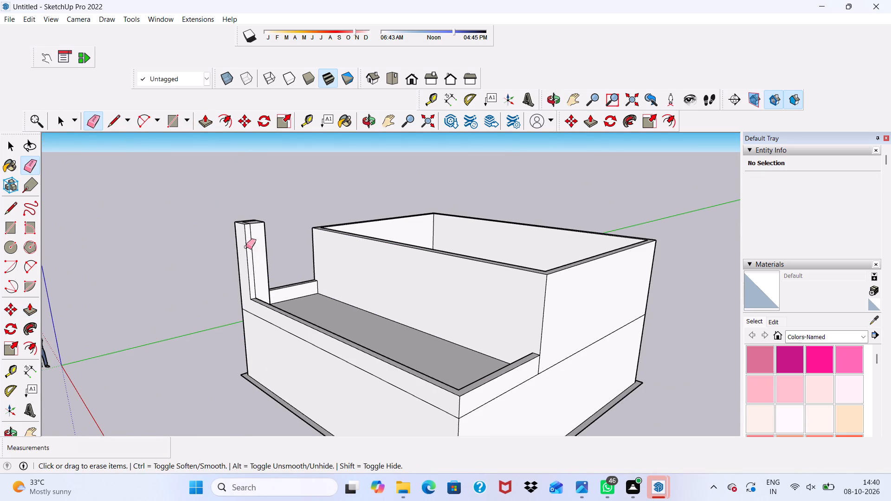
scroll(356, 285, up, 4)
scroll(314, 276, up, 4)
scroll(168, 271, down, 9)
middle_drag(184, 283, 156, 237)
scroll(156, 237, up, 1)
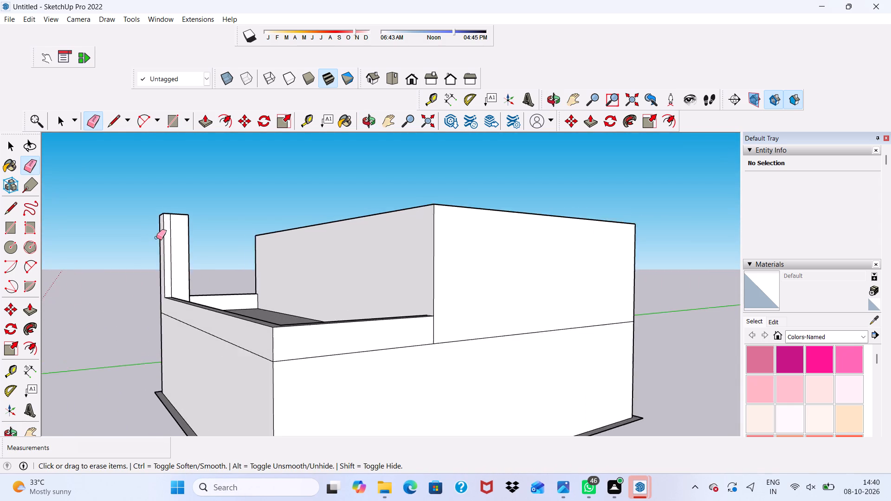
scroll(156, 238, up, 2)
scroll(156, 238, down, 2)
middle_drag(156, 241, 395, 245)
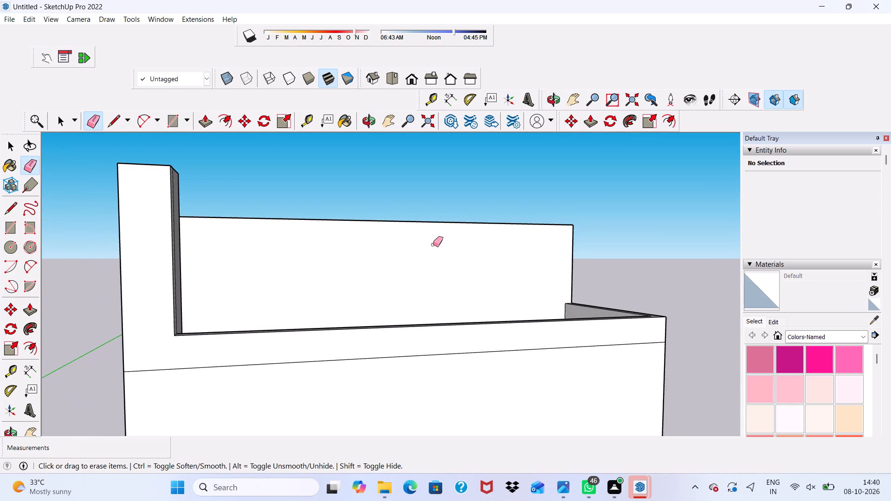
middle_drag(433, 244, 171, 278)
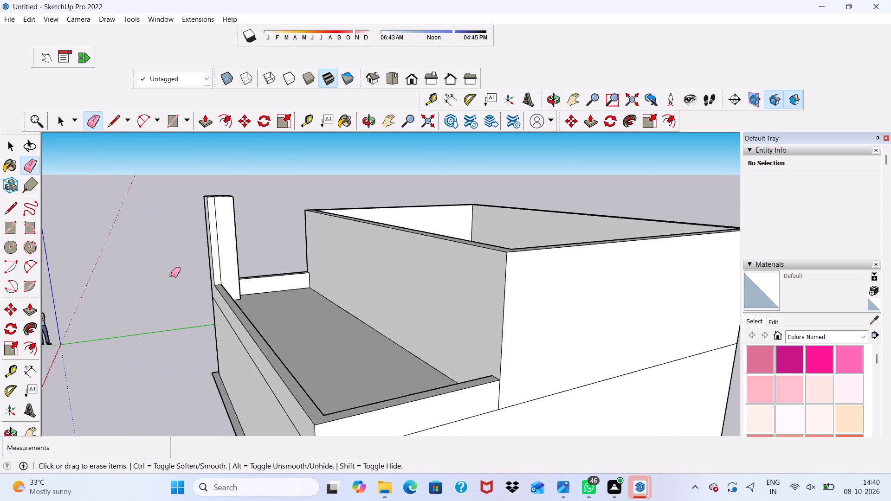
scroll(171, 273, up, 1)
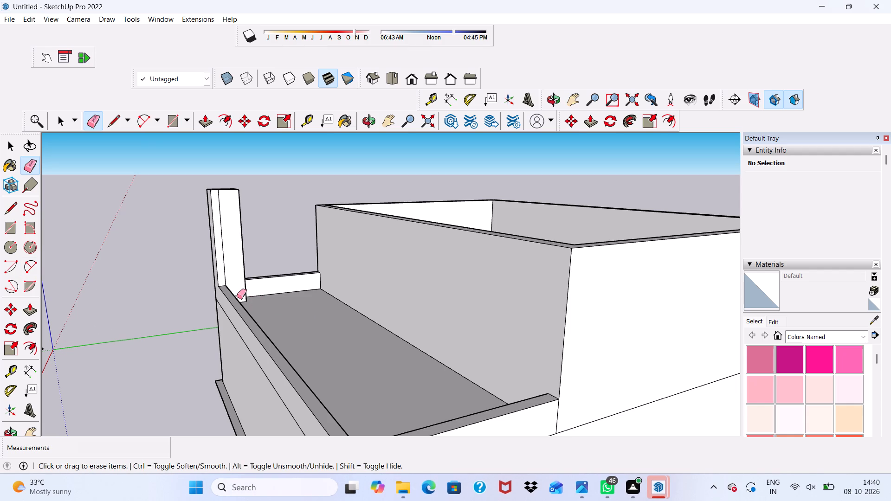
scroll(240, 334, down, 1)
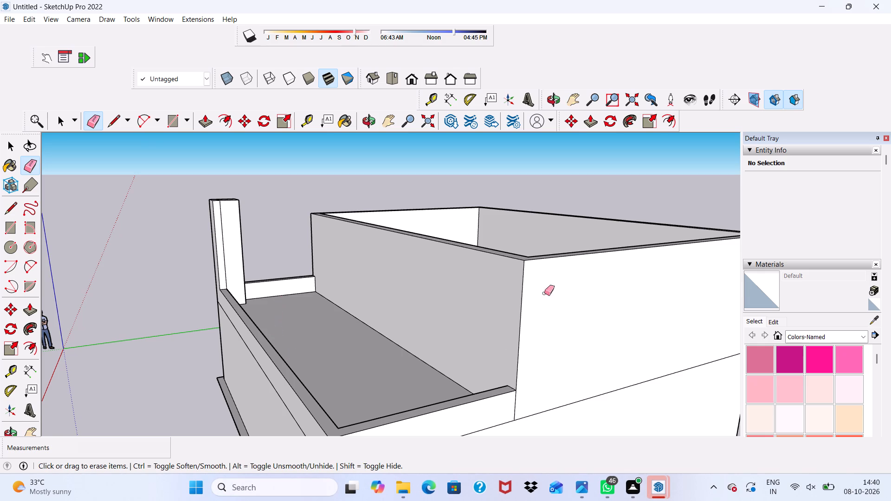
scroll(299, 333, down, 2)
scroll(337, 298, down, 3)
scroll(287, 262, up, 5)
scroll(237, 218, up, 3)
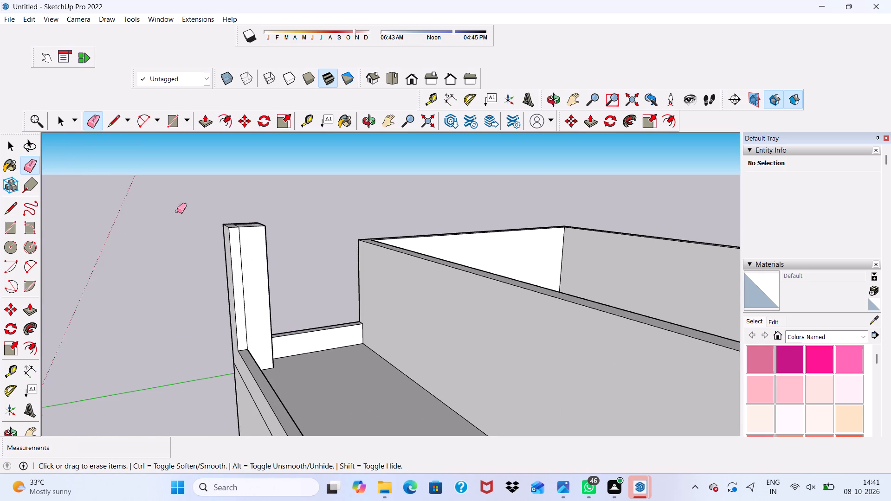
scroll(182, 221, down, 1)
scroll(271, 217, down, 7)
middle_drag(241, 333, 404, 371)
scroll(232, 290, up, 6)
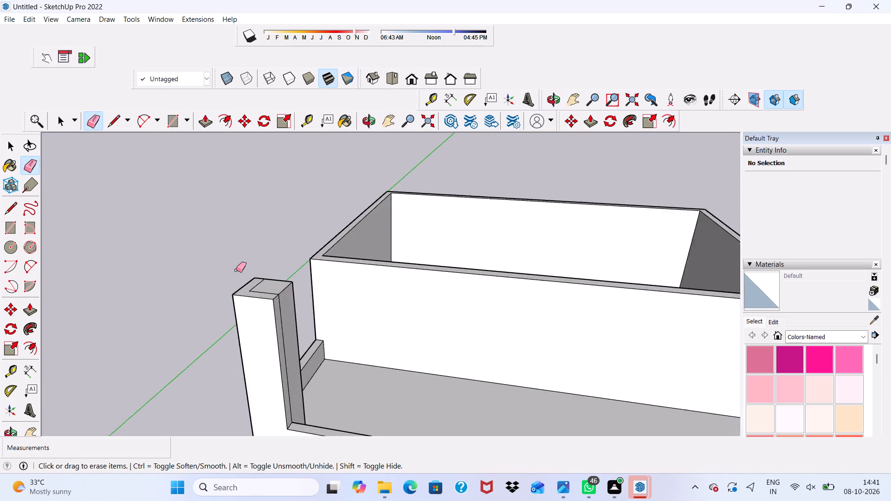
scroll(236, 270, up, 6)
scroll(238, 273, down, 4)
scroll(295, 276, up, 2)
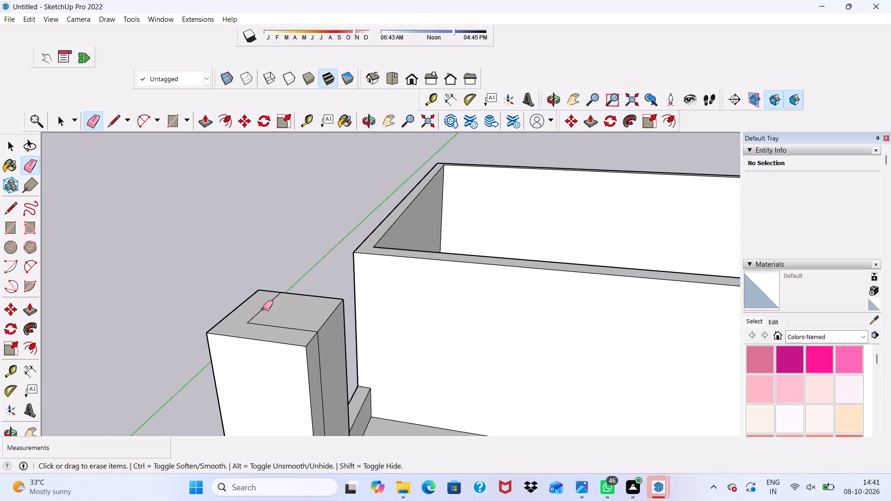
drag(263, 309, 264, 317)
click(271, 323)
Examine the corner pillar, the parapet and both roof levels from the front, sides and above.
scroll(273, 285, down, 8)
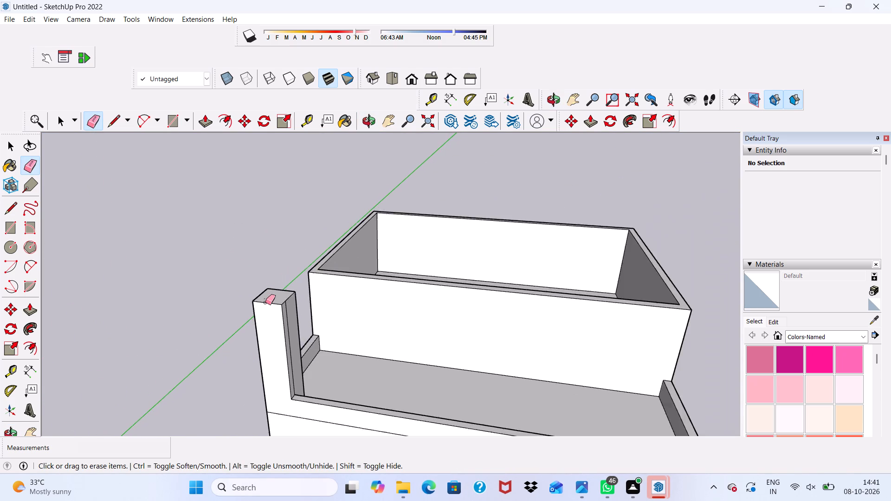
scroll(265, 302, down, 1)
middle_drag(265, 302, 342, 226)
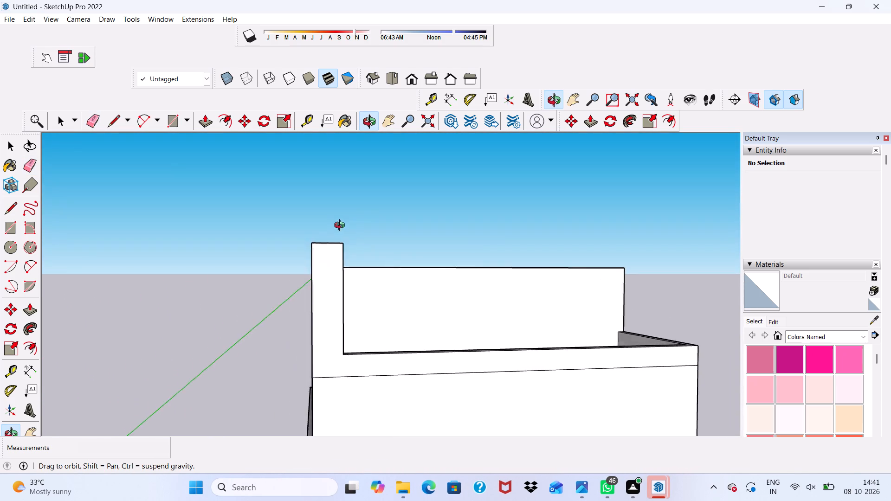
middle_drag(342, 226, 189, 230)
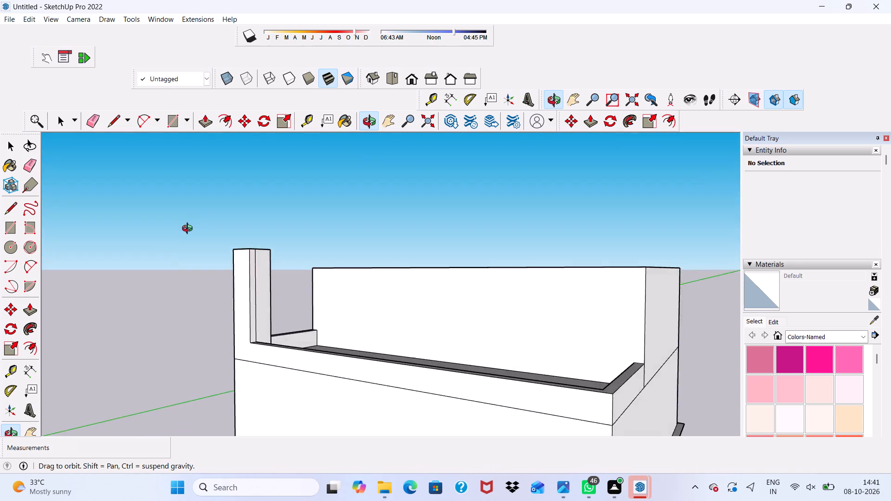
middle_drag(189, 230, 364, 236)
scroll(364, 236, up, 6)
scroll(364, 236, down, 8)
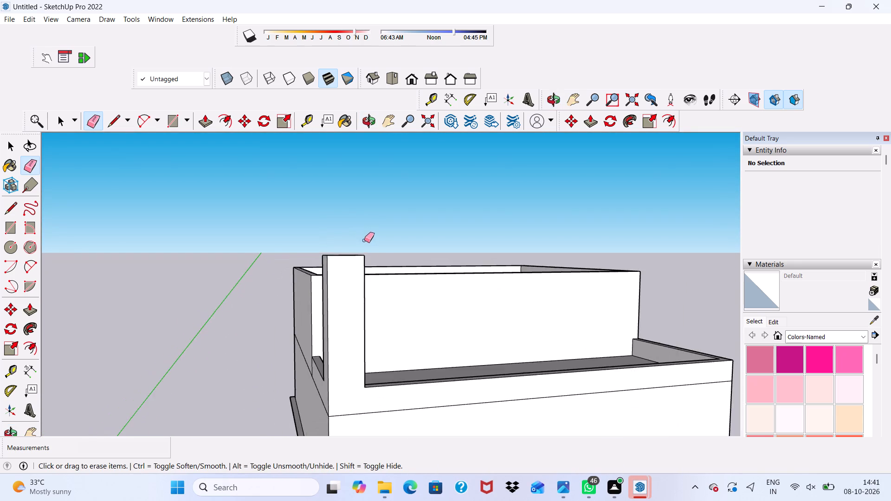
scroll(364, 240, down, 2)
middle_drag(380, 265, 50, 315)
scroll(458, 318, up, 4)
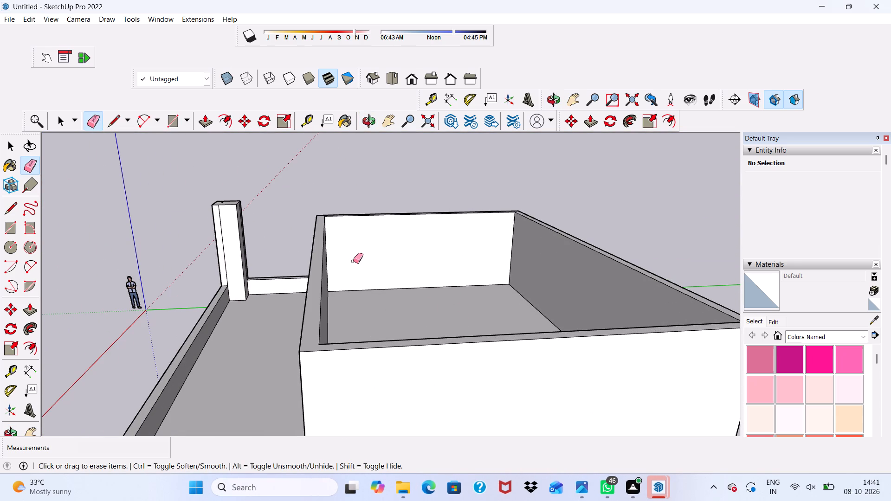
key(space)
scroll(233, 238, down, 4)
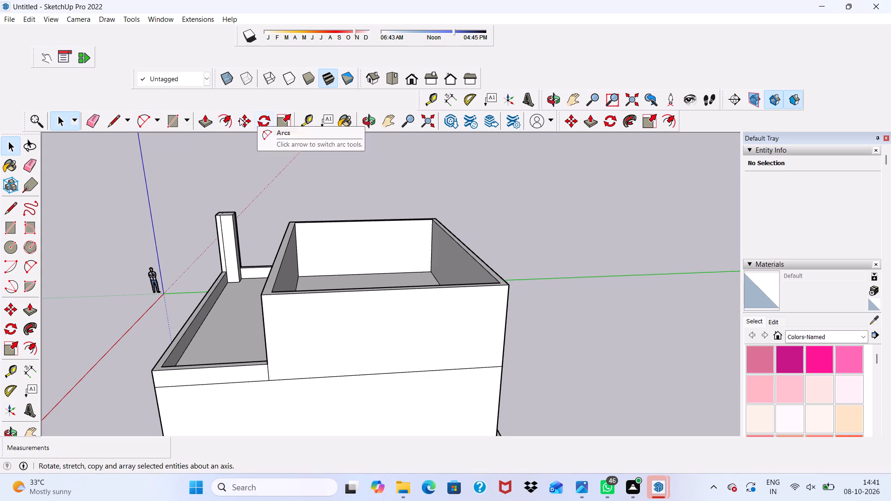
scroll(161, 229, up, 6)
scroll(220, 166, down, 8)
middle_drag(221, 242, 227, 274)
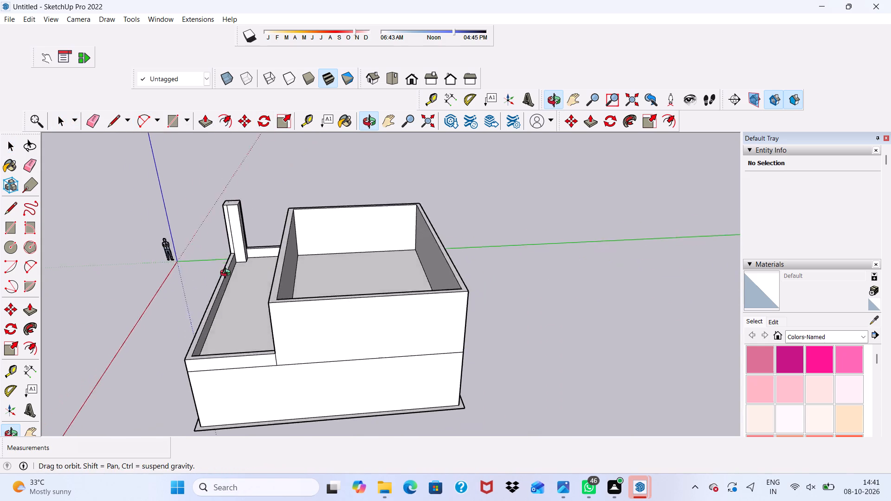
middle_drag(227, 274, 311, 252)
scroll(246, 288, up, 4)
scroll(180, 257, up, 10)
middle_drag(173, 266, 141, 201)
scroll(142, 199, up, 4)
scroll(142, 199, down, 16)
Switch to the standard Front view and examine the building's front wall, lower roof and pillar from around and above.
click(415, 79)
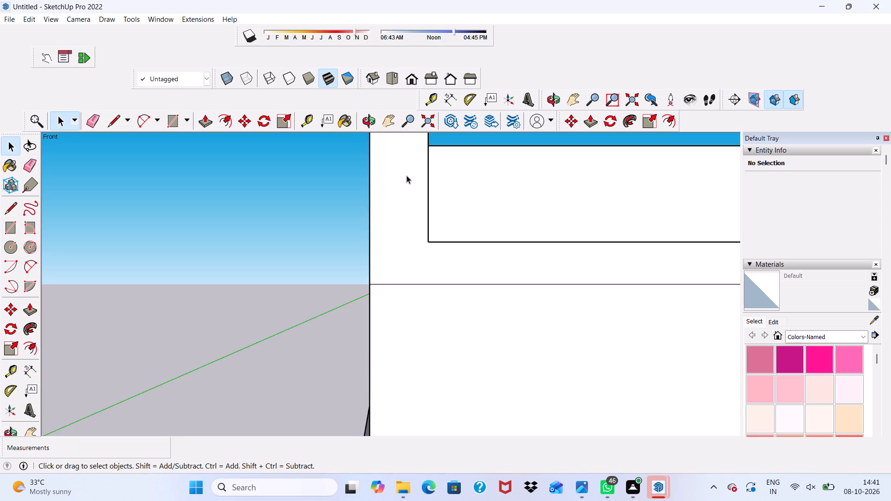
scroll(407, 192, down, 16)
middle_drag(507, 203, 352, 232)
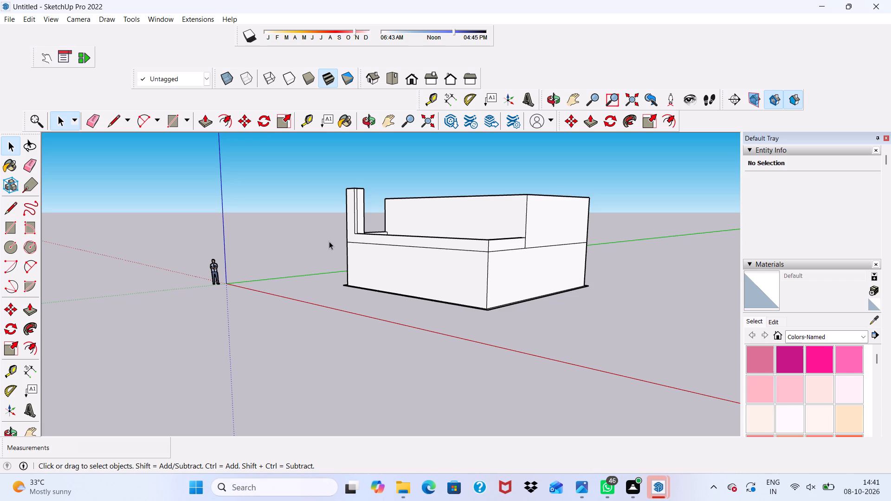
scroll(329, 241, up, 2)
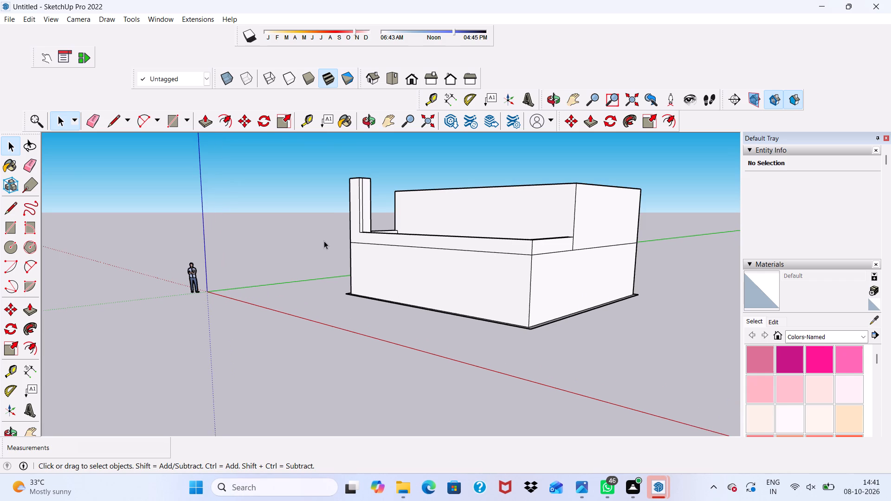
scroll(323, 241, down, 2)
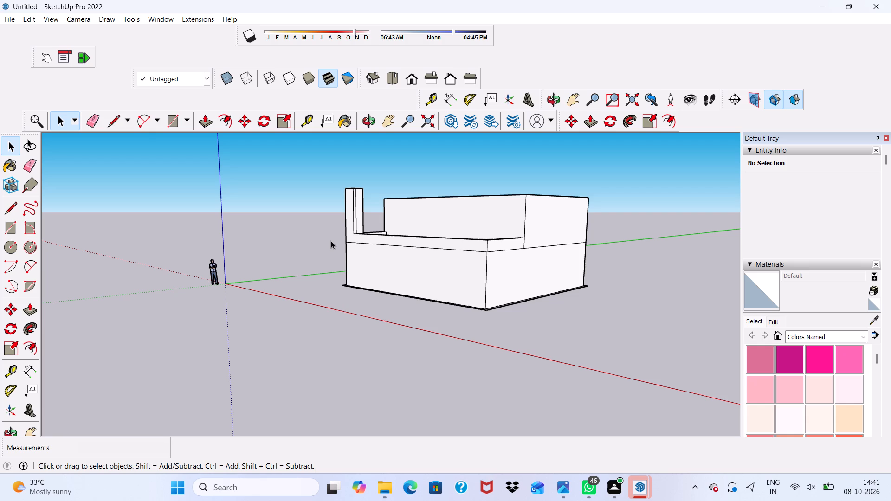
middle_drag(331, 241, 463, 275)
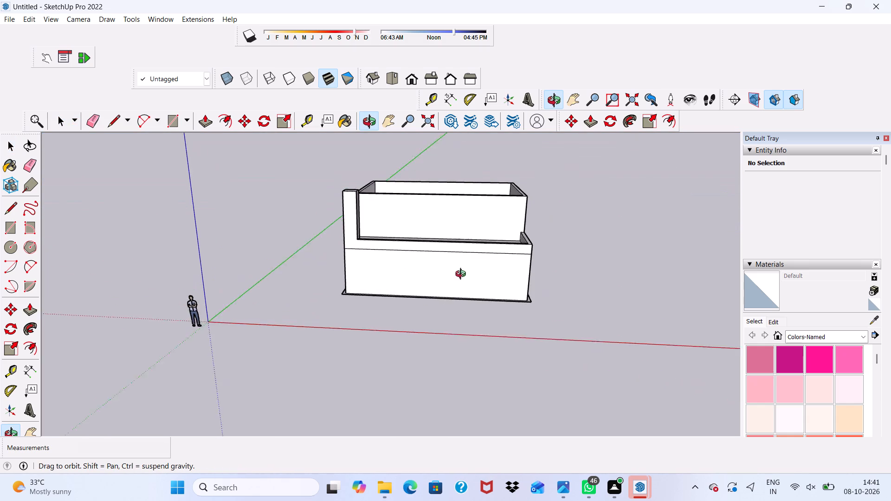
middle_drag(463, 275, 468, 300)
scroll(468, 221, up, 3)
scroll(443, 189, up, 4)
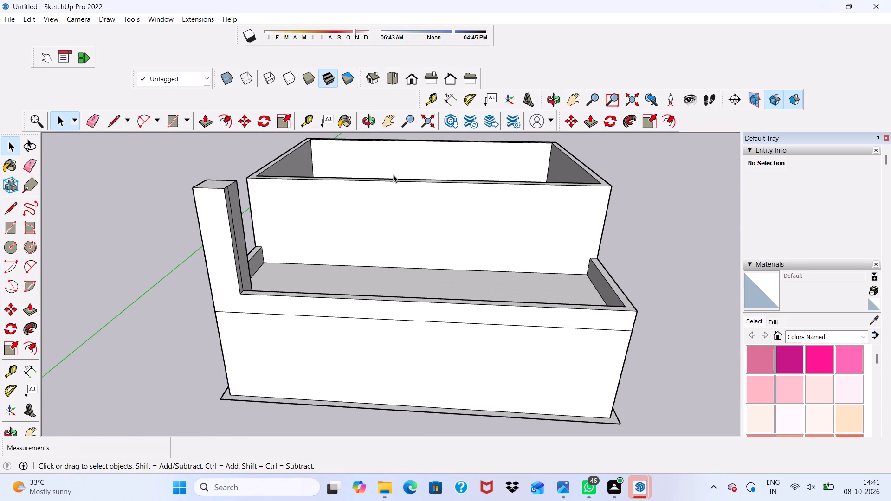
scroll(369, 153, down, 2)
scroll(430, 223, down, 1)
middle_drag(420, 236, 422, 263)
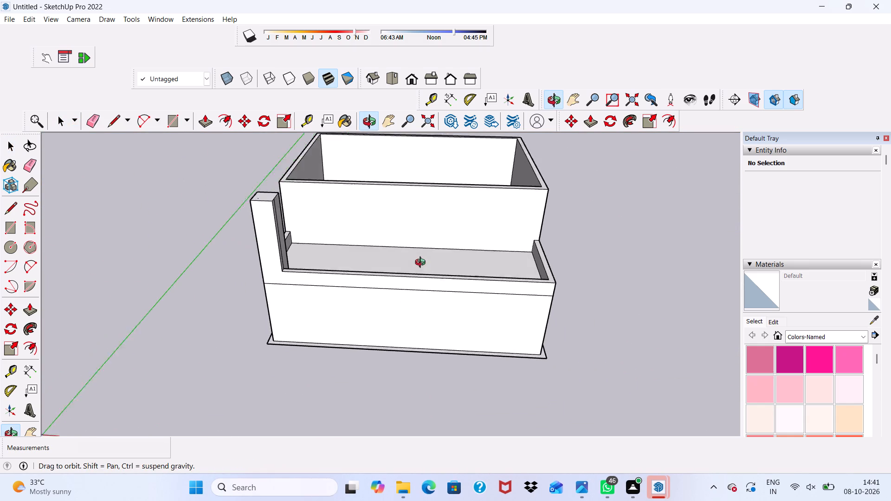
middle_drag(422, 263, 418, 320)
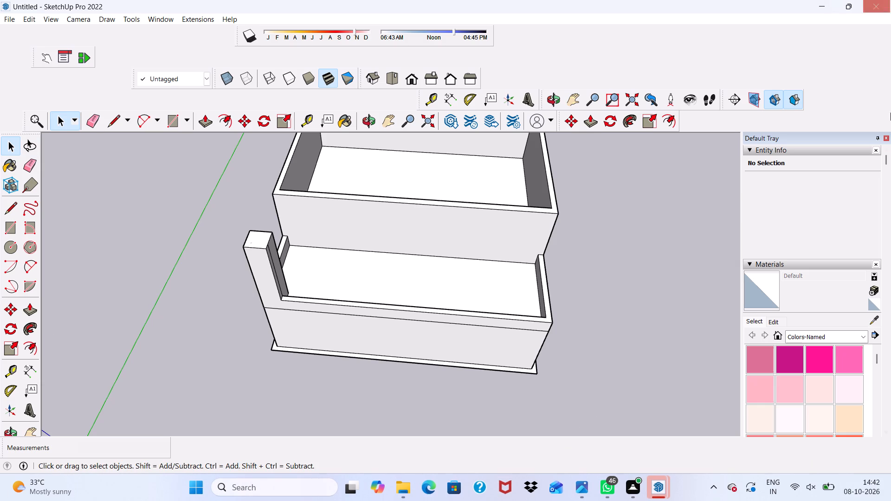
scroll(521, 293, down, 4)
middle_drag(522, 312, 512, 283)
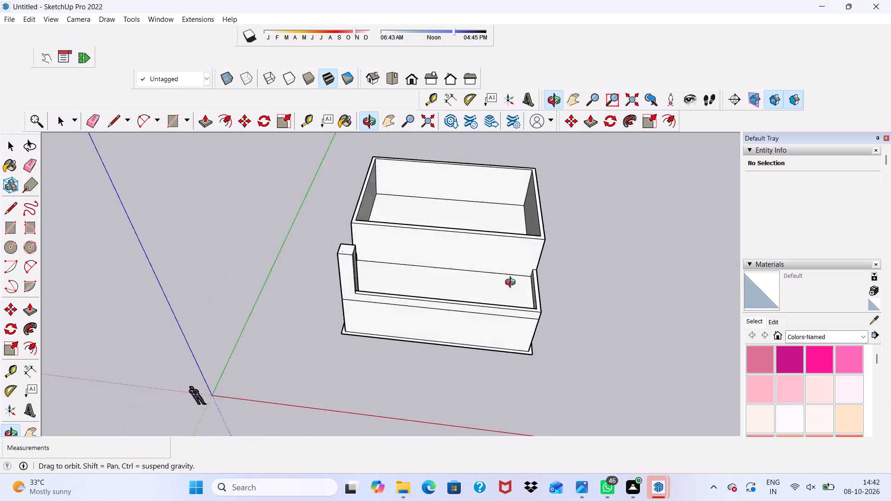
middle_drag(512, 283, 340, 206)
scroll(467, 309, up, 8)
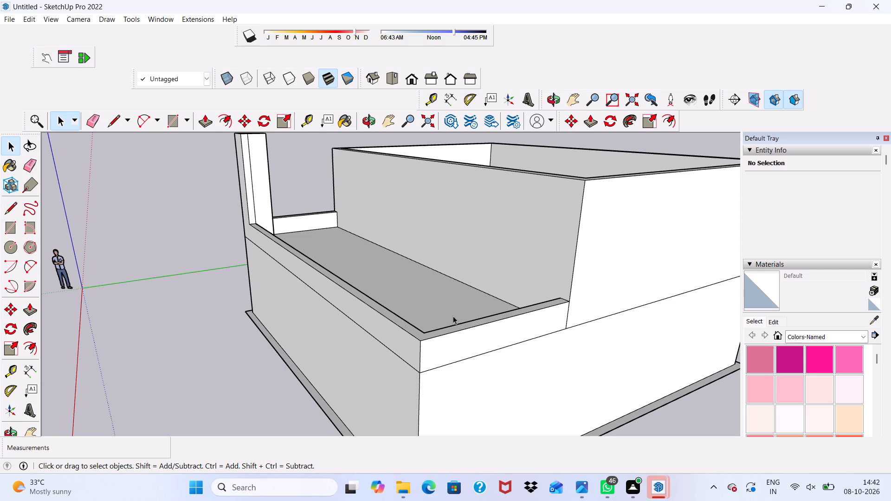
Select the raised section's side wall face and inspect the exterior walls around the parapet and pillar.
click(606, 247)
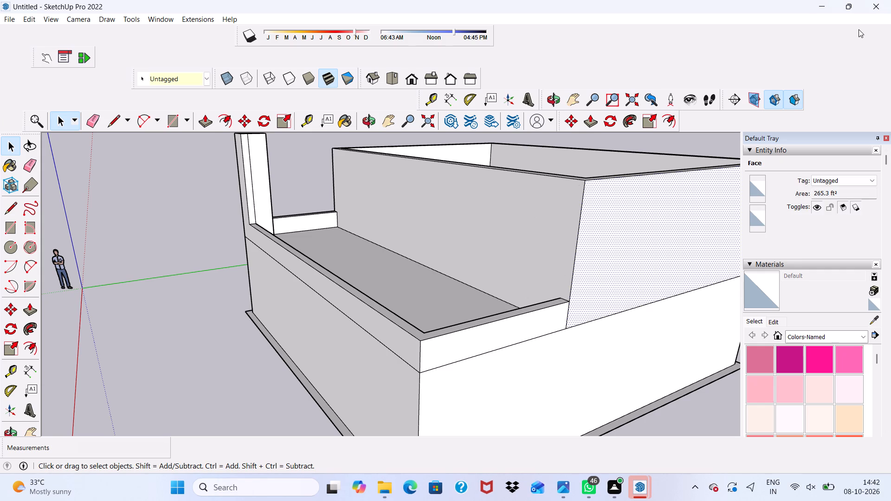
scroll(884, 3, down, 8)
scroll(890, 92, up, 1)
scroll(233, 251, up, 3)
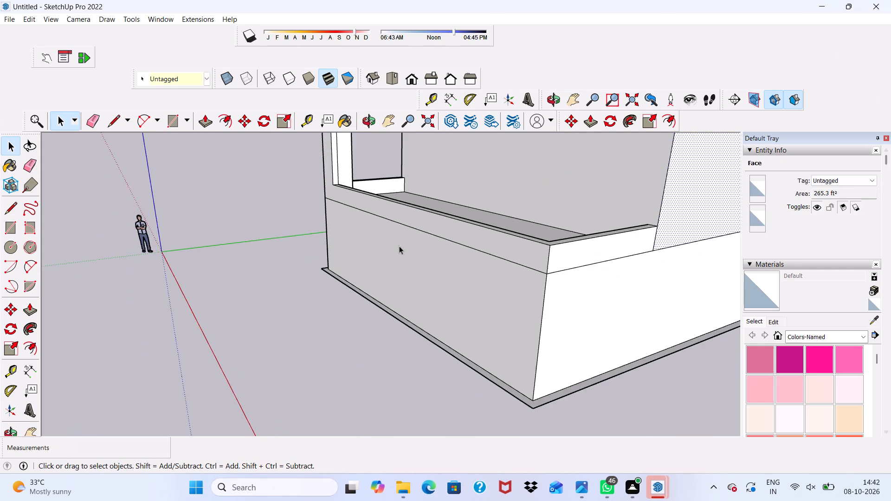
scroll(365, 226, up, 2)
scroll(240, 231, down, 9)
scroll(268, 265, up, 4)
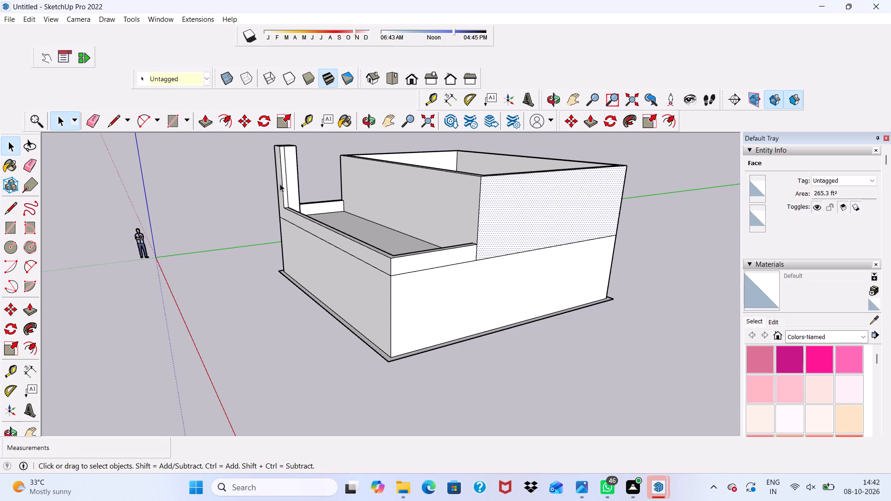
scroll(278, 184, down, 5)
scroll(278, 184, up, 1)
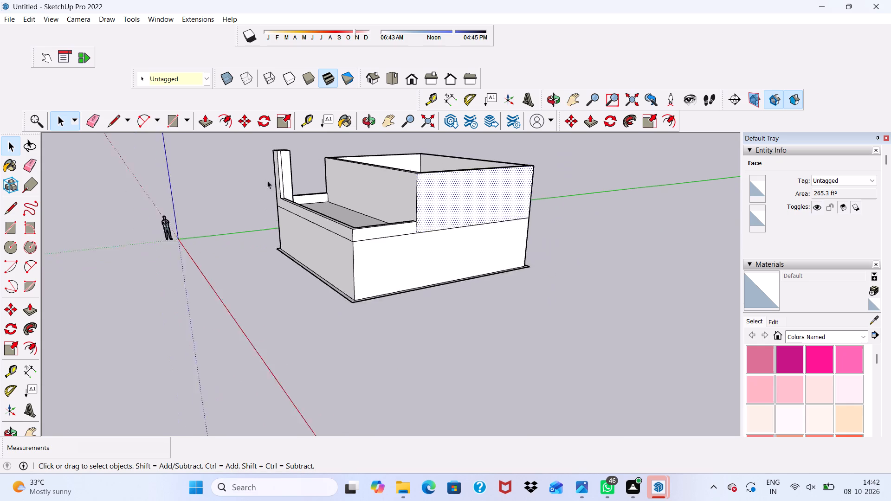
scroll(267, 180, up, 2)
scroll(204, 192, down, 5)
scroll(203, 190, up, 15)
scroll(207, 184, down, 5)
middle_drag(207, 184, 207, 185)
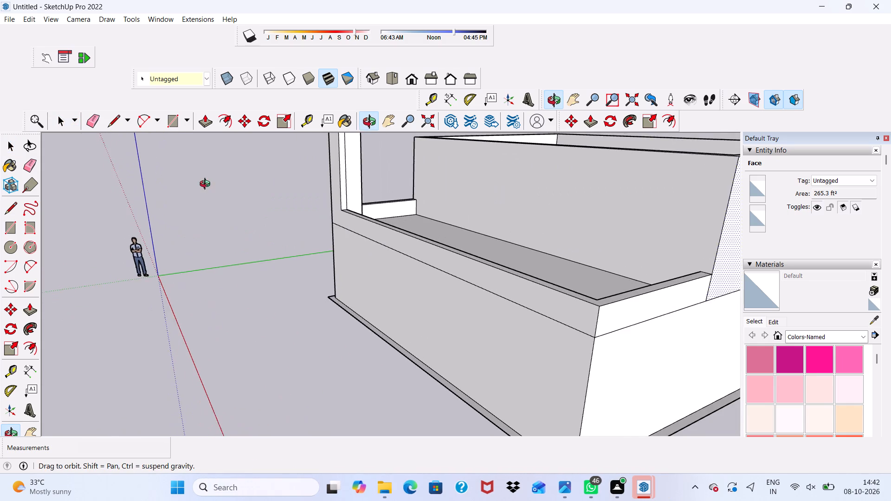
middle_drag(207, 185, 193, 167)
scroll(255, 167, up, 1)
scroll(225, 160, down, 5)
scroll(217, 177, up, 1)
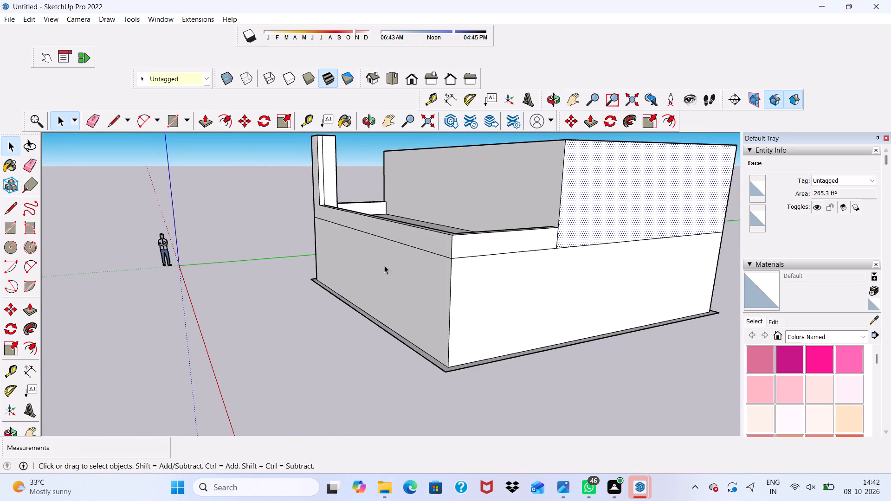
scroll(540, 228, up, 1)
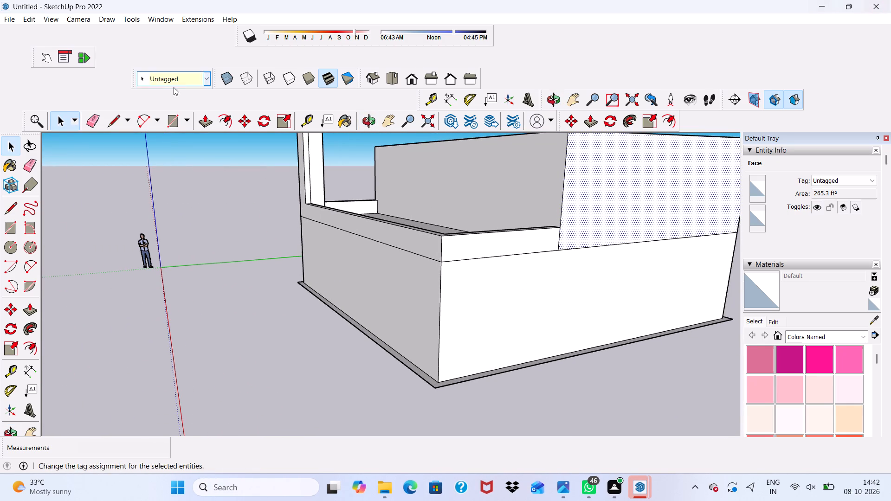
scroll(0, 148, up, 1)
click(578, 207)
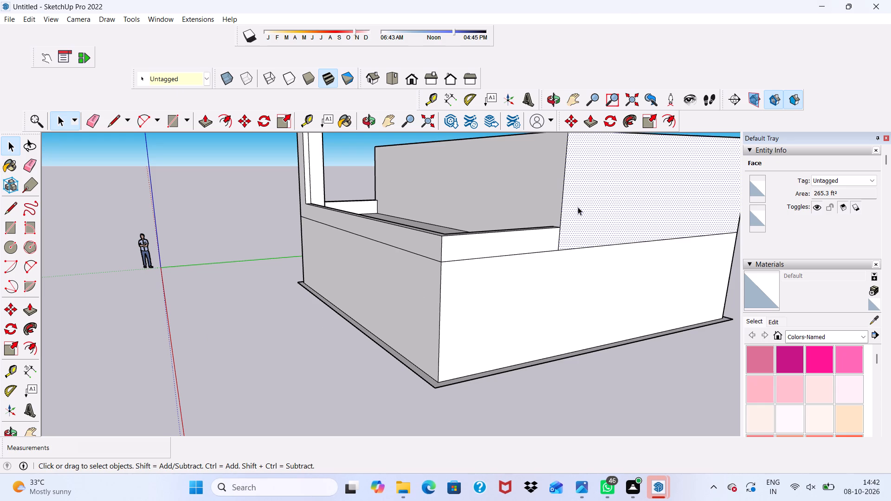
click(456, 157)
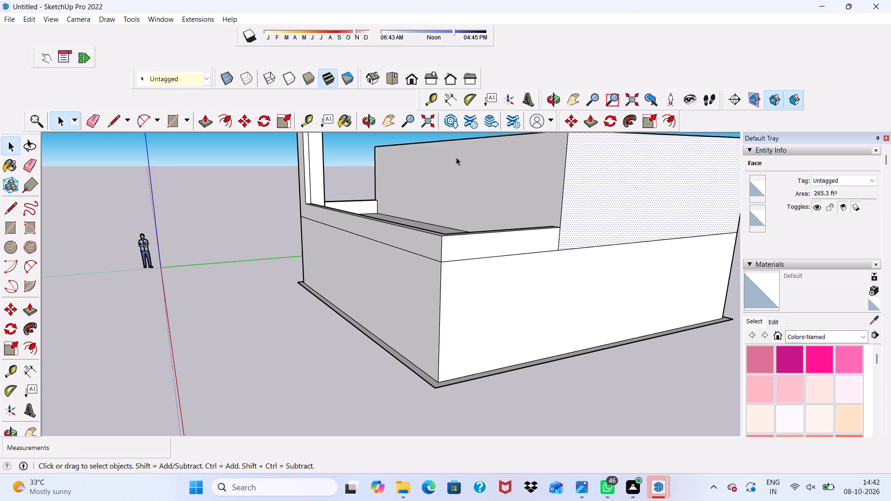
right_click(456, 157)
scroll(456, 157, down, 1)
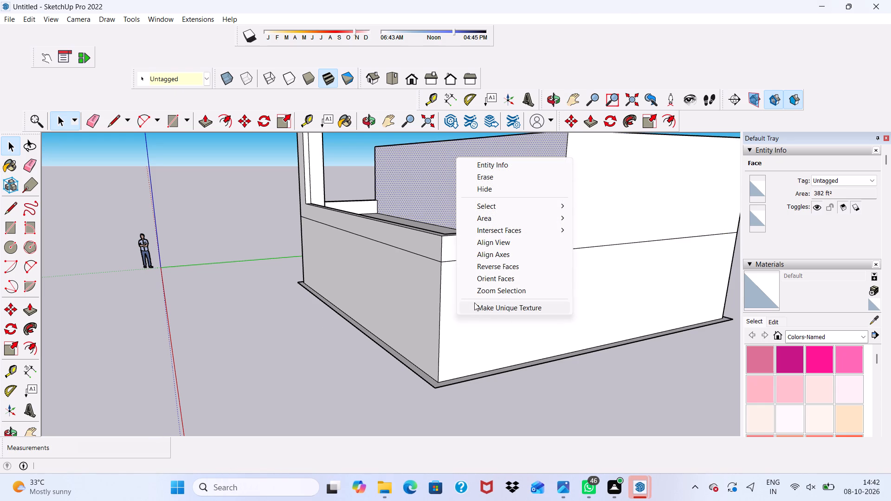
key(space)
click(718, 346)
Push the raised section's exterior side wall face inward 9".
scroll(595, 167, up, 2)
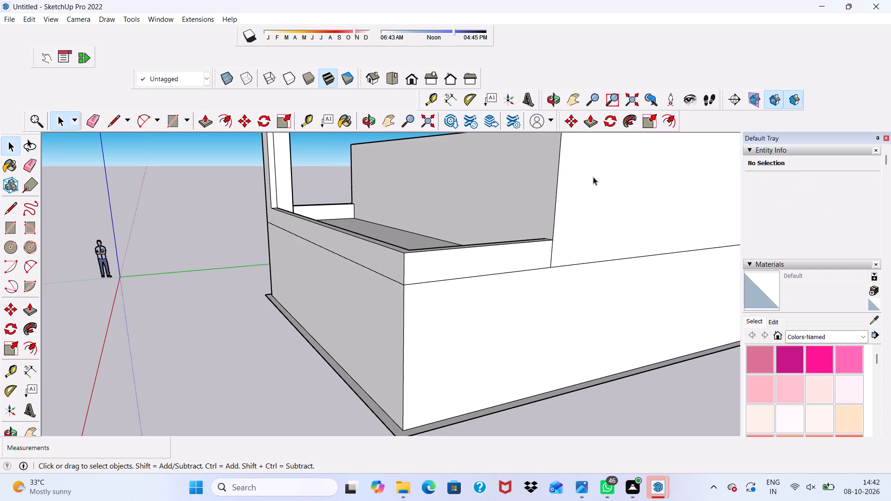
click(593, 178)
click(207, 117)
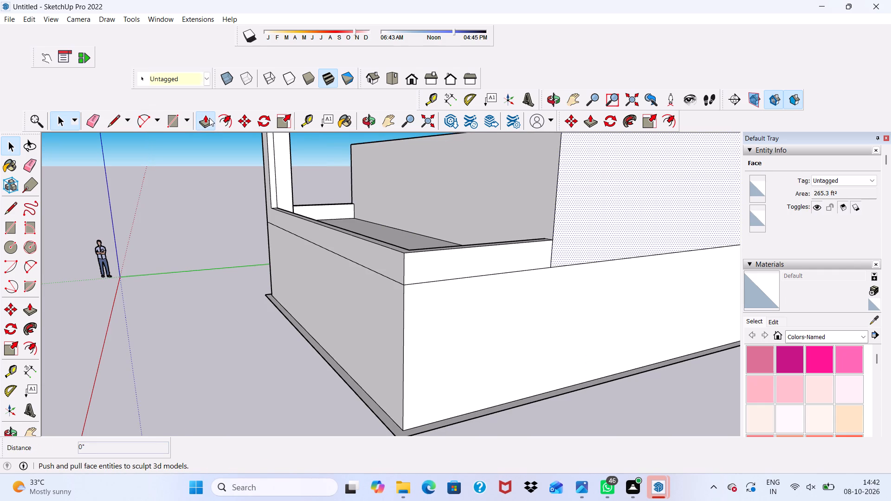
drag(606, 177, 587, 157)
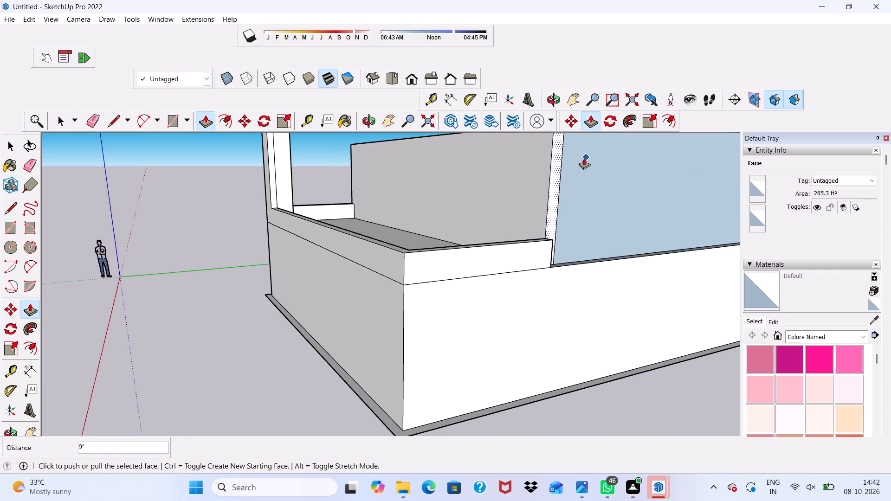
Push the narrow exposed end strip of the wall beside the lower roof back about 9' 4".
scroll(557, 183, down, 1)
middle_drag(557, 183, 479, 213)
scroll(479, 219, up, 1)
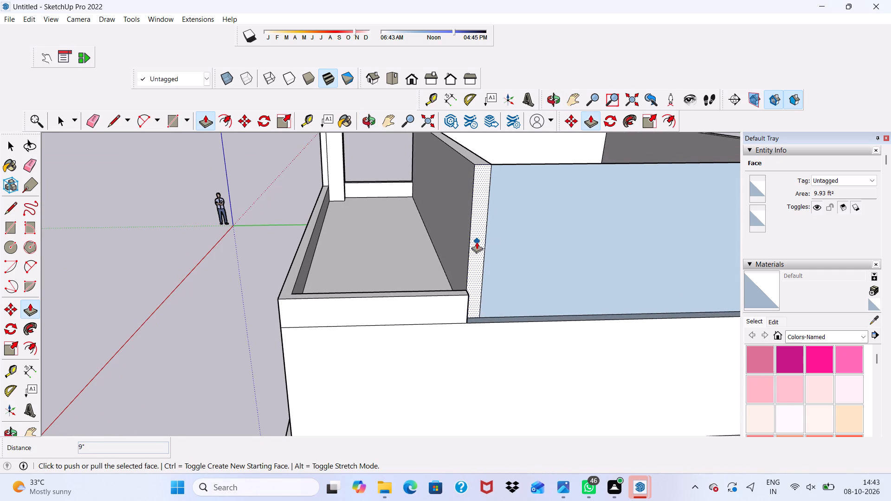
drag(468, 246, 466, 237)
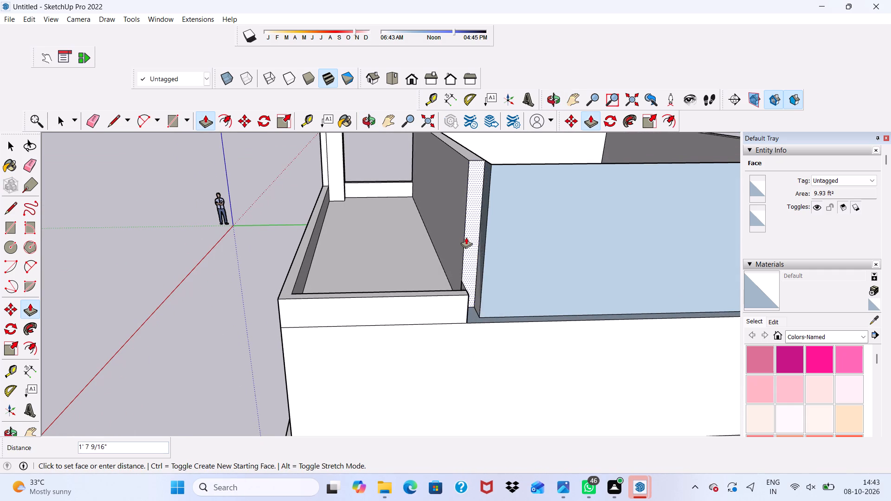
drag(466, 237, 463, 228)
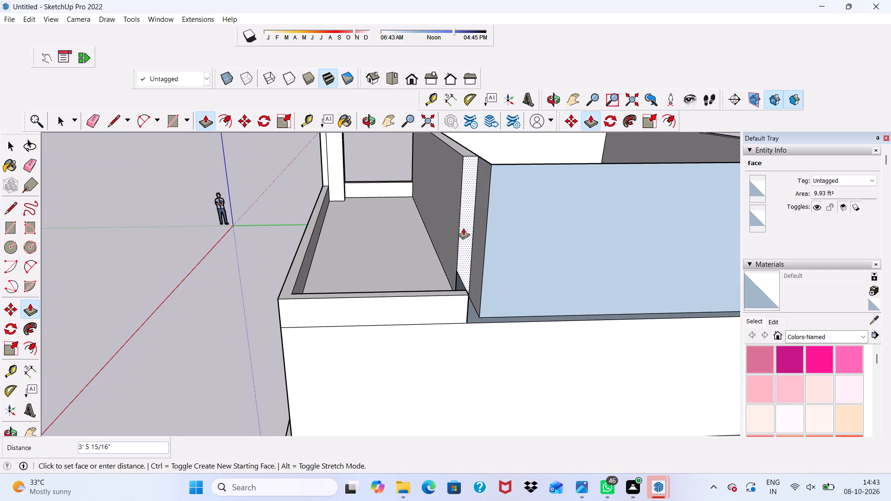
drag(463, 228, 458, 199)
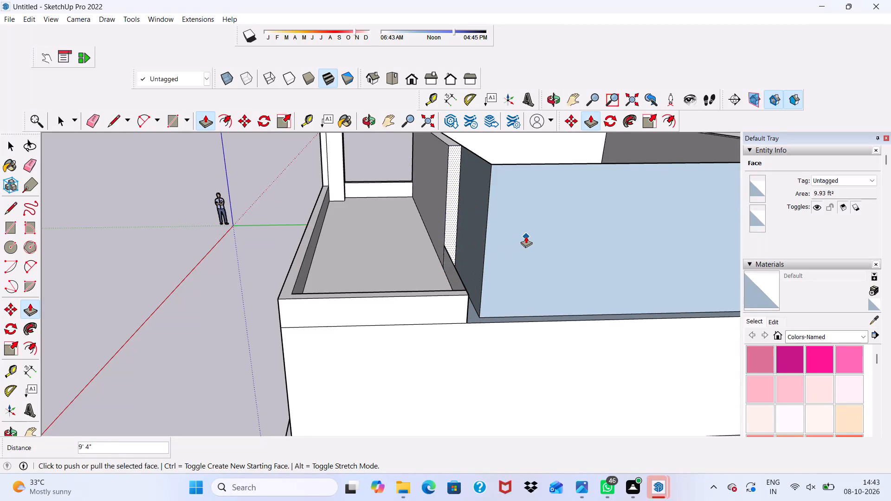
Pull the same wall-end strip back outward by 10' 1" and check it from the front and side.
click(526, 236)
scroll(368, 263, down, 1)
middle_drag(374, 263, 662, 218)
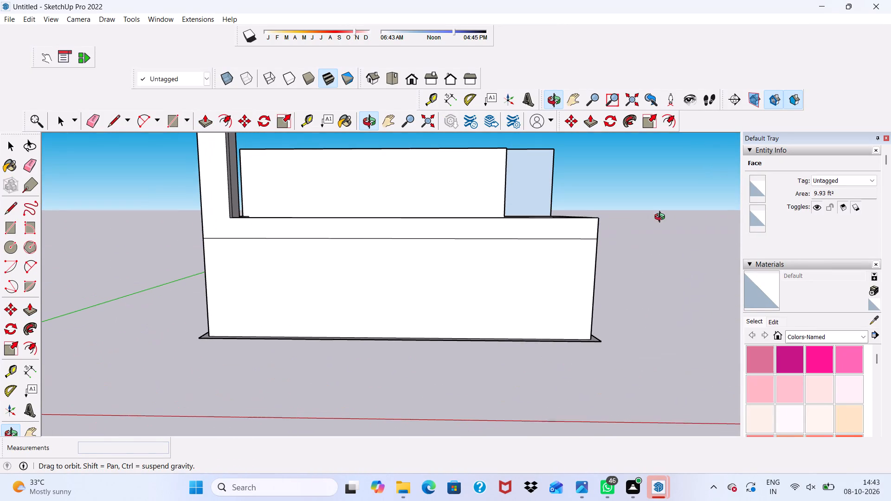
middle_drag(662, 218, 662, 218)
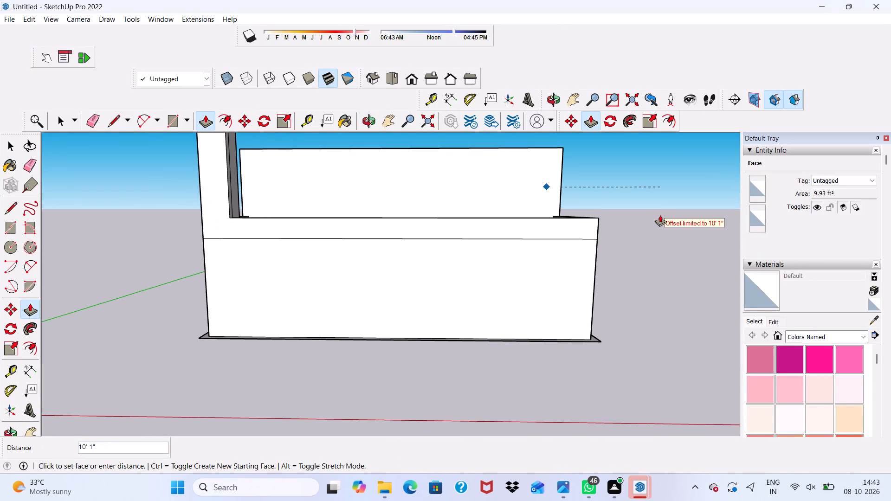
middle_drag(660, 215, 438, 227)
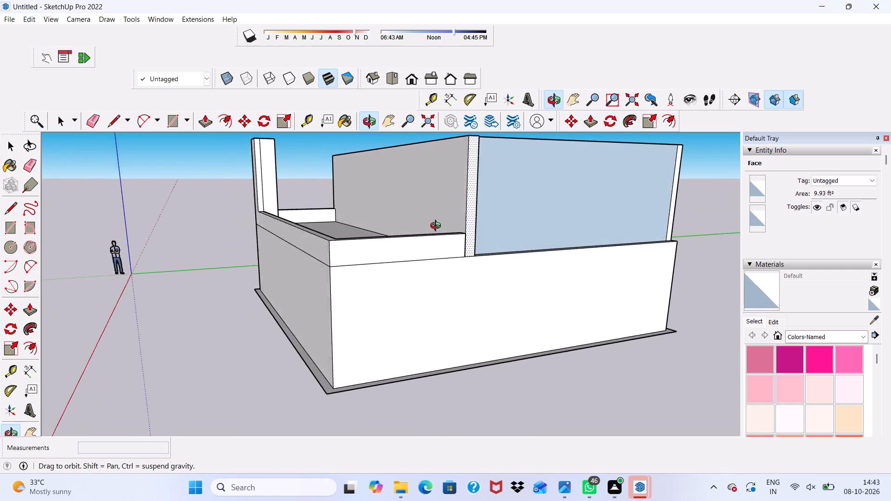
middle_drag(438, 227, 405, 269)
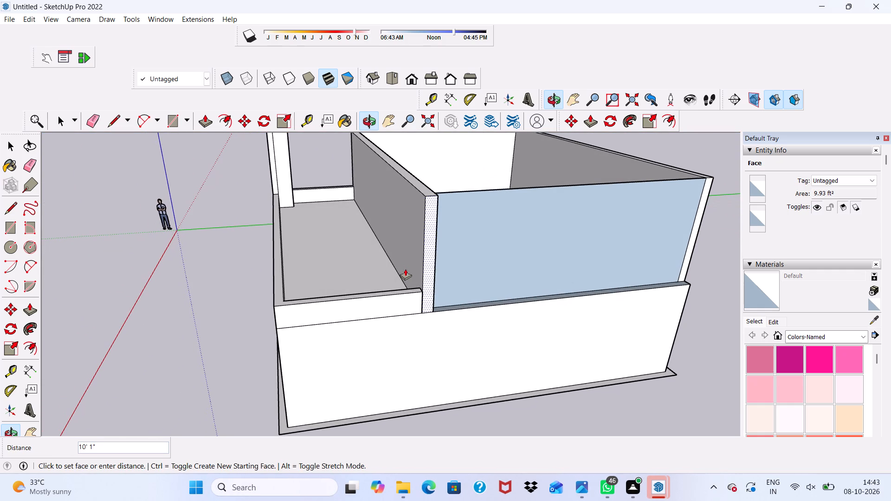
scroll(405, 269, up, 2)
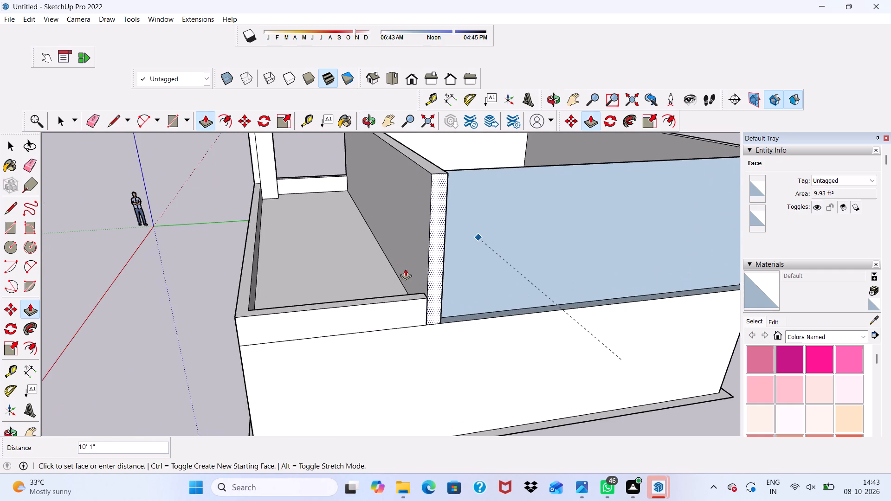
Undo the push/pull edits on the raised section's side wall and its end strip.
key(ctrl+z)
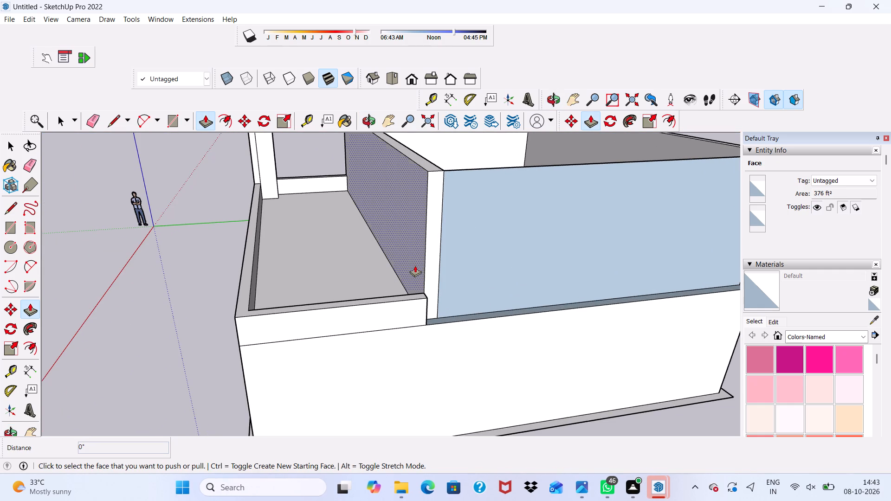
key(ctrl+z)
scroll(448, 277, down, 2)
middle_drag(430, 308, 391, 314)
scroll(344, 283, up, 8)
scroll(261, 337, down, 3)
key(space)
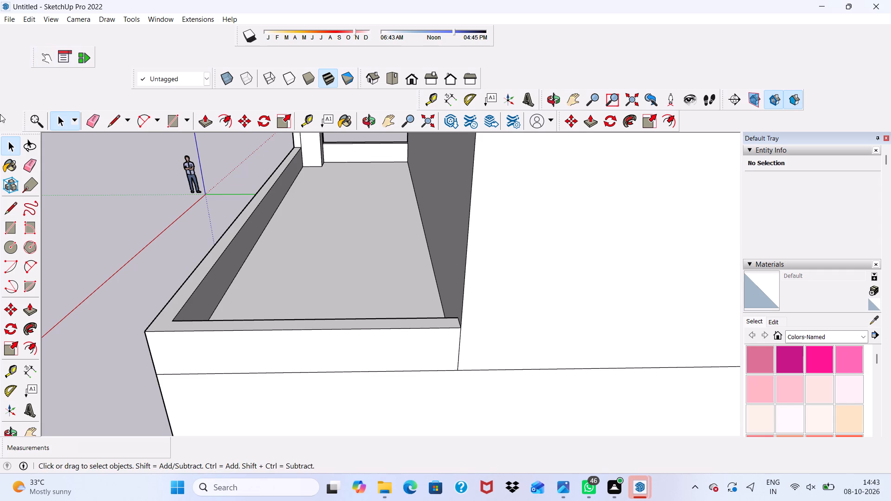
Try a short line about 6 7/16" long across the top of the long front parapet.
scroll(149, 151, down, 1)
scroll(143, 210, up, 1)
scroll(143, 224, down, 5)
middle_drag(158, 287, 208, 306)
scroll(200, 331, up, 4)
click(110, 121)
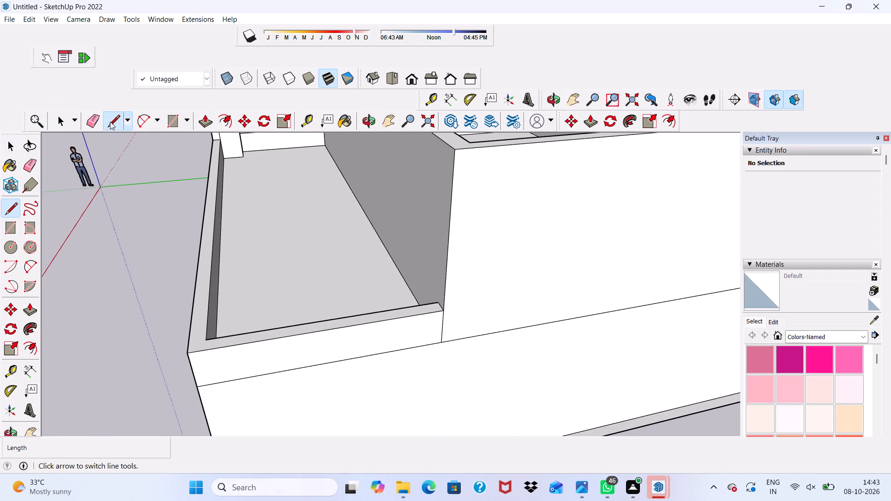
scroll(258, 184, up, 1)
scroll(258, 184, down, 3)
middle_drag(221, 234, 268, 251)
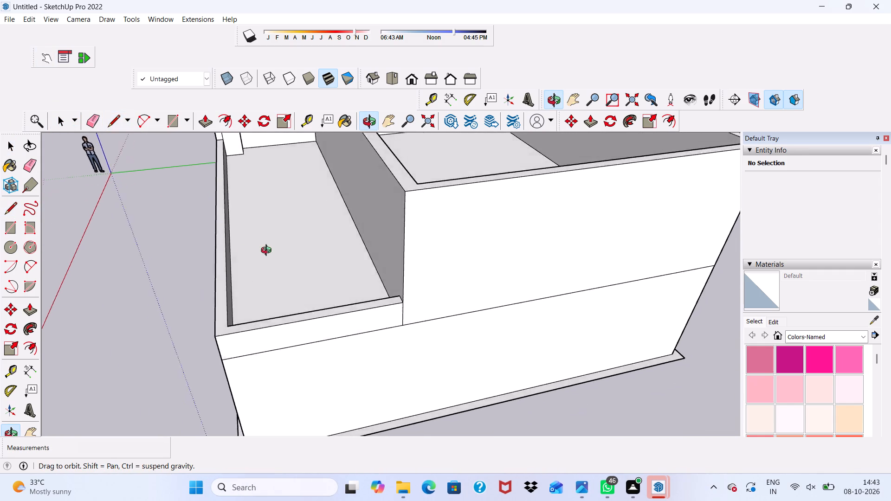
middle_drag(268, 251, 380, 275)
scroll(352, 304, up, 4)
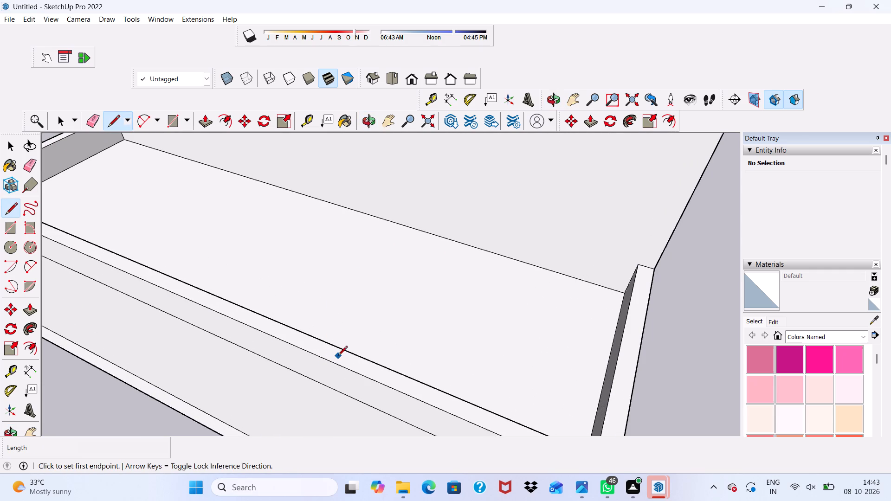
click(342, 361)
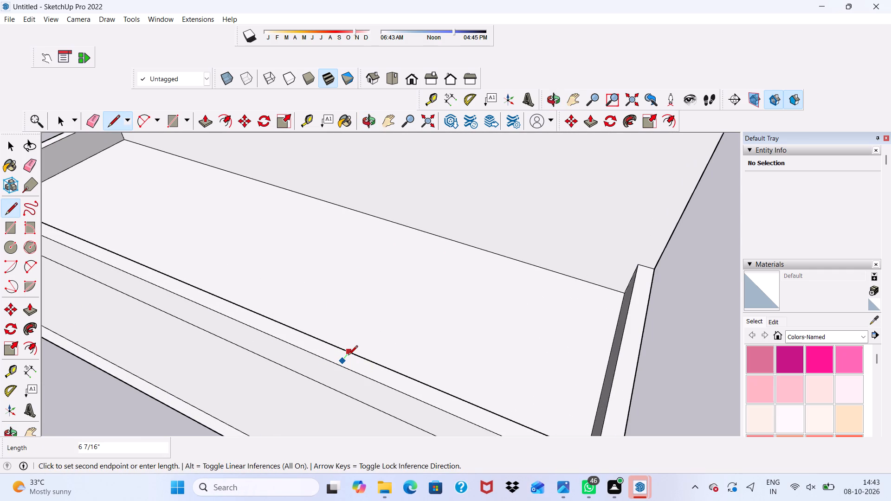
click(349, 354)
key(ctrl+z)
Draw a line across the long front parapet's top, from inner to outer edge, to divide the top face.
scroll(340, 360, up, 1)
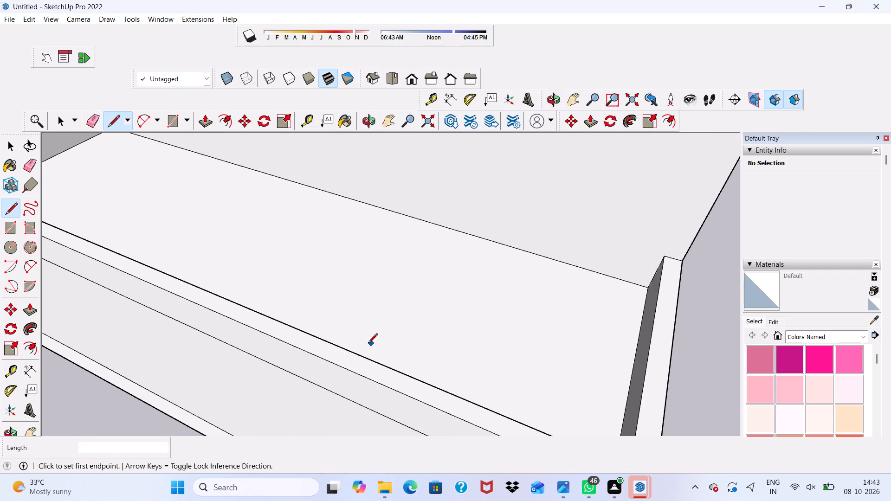
scroll(354, 347, up, 5)
click(338, 347)
click(327, 367)
double_click(325, 370)
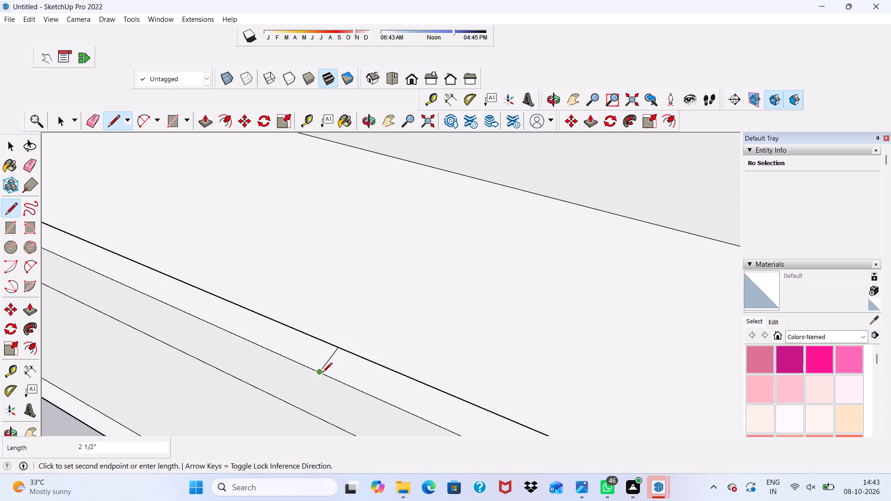
double_click(323, 373)
scroll(339, 301, down, 8)
key(space)
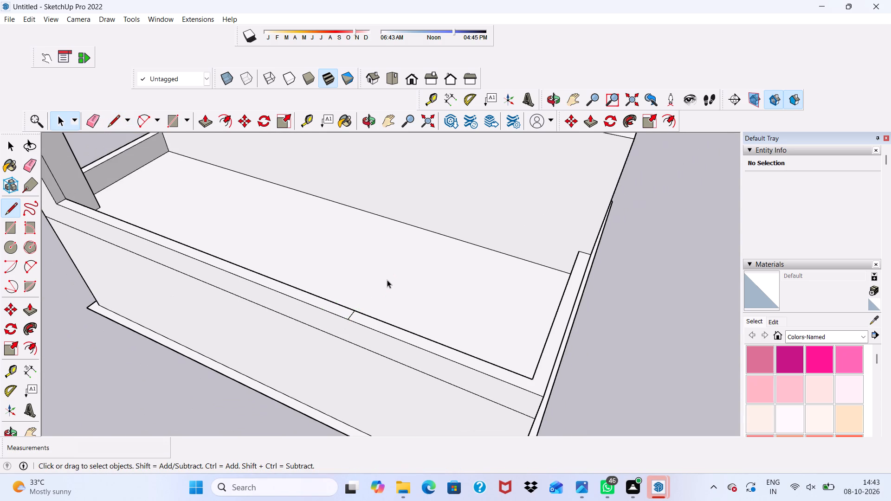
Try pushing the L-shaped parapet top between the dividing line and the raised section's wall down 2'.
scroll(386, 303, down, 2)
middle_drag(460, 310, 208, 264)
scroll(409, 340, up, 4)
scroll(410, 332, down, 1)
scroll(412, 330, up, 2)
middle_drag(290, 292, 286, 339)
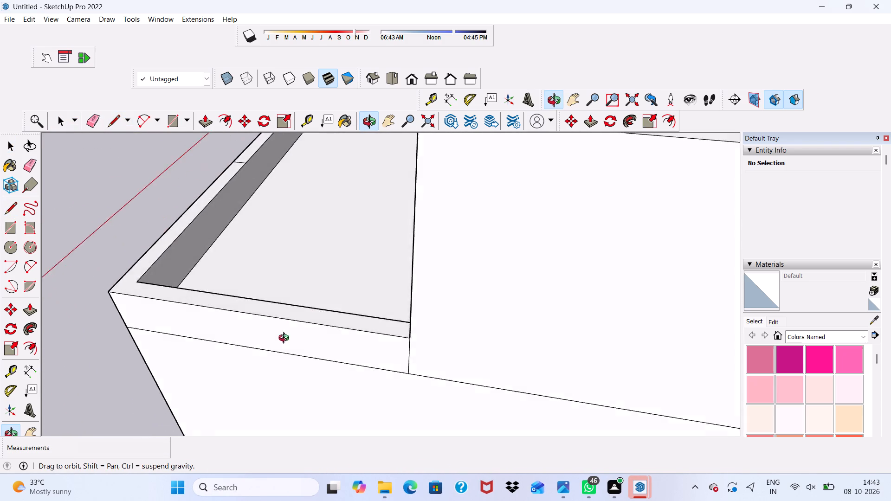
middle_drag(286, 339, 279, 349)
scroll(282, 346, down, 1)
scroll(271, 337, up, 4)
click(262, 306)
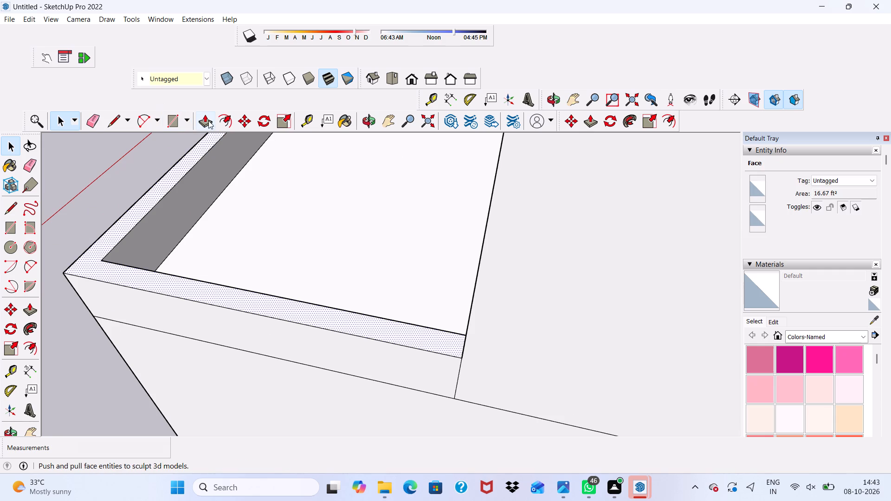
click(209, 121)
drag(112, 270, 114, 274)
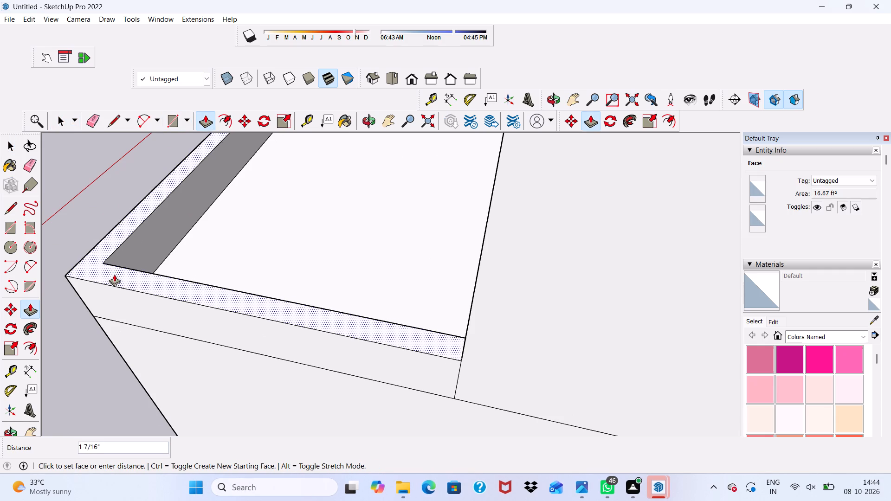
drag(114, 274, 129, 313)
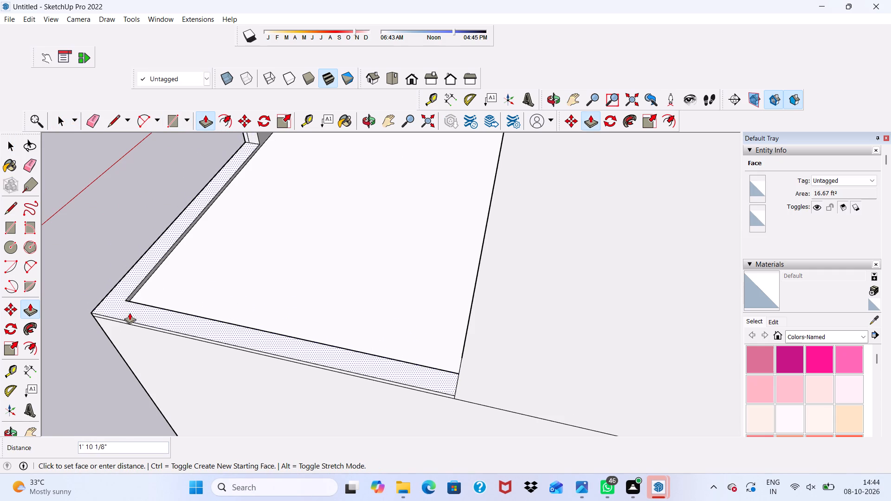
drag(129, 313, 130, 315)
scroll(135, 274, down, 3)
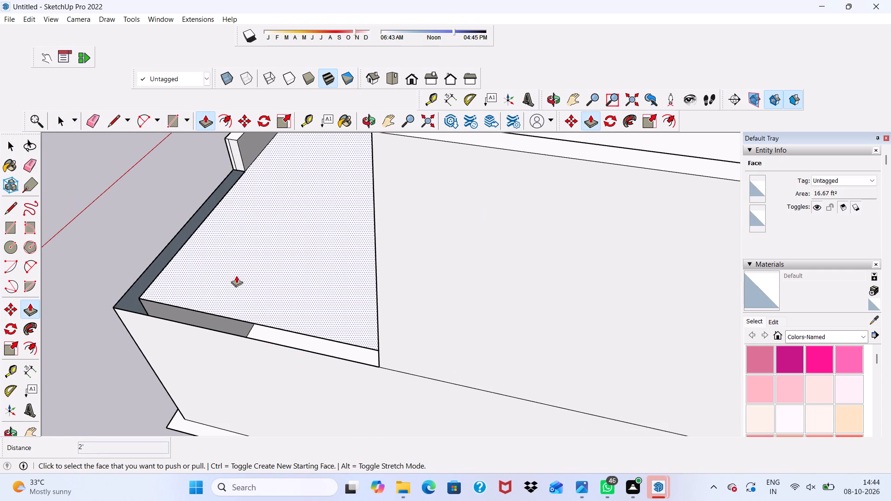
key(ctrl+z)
Push the L-shaped parapet top between the dividing line and the raised section's wall down about 1' 9 5/8".
scroll(212, 291, up, 3)
drag(207, 288, 219, 328)
scroll(214, 276, down, 3)
scroll(196, 308, up, 1)
Nudge the lowered L-shaped parapet top by about 5/16" with Push/Pull.
middle_drag(196, 308, 460, 220)
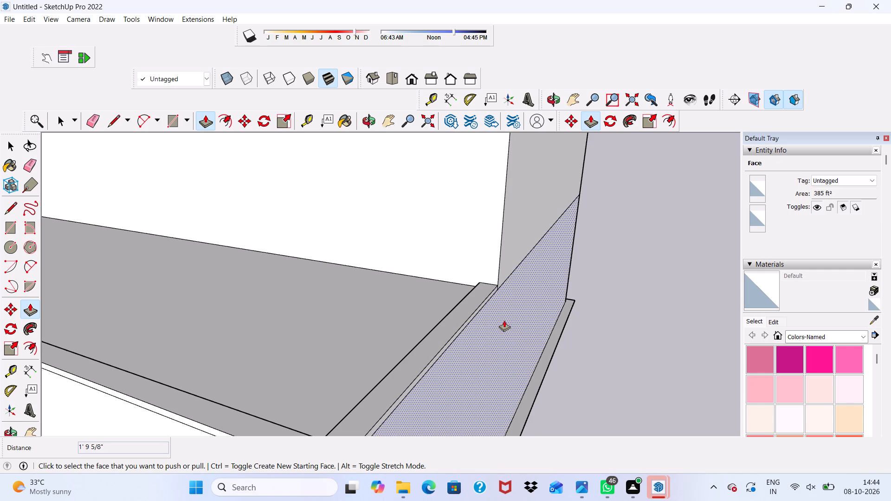
scroll(499, 302, down, 1)
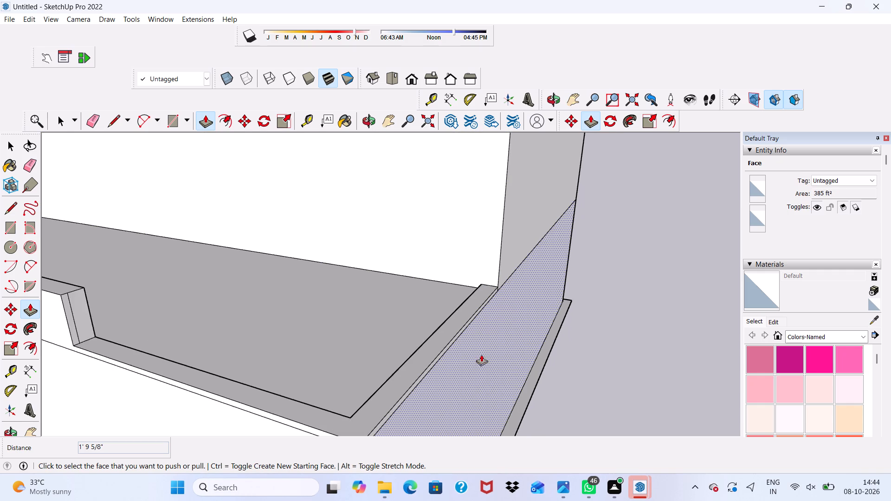
scroll(481, 354, down, 1)
scroll(452, 330, up, 1)
click(451, 326)
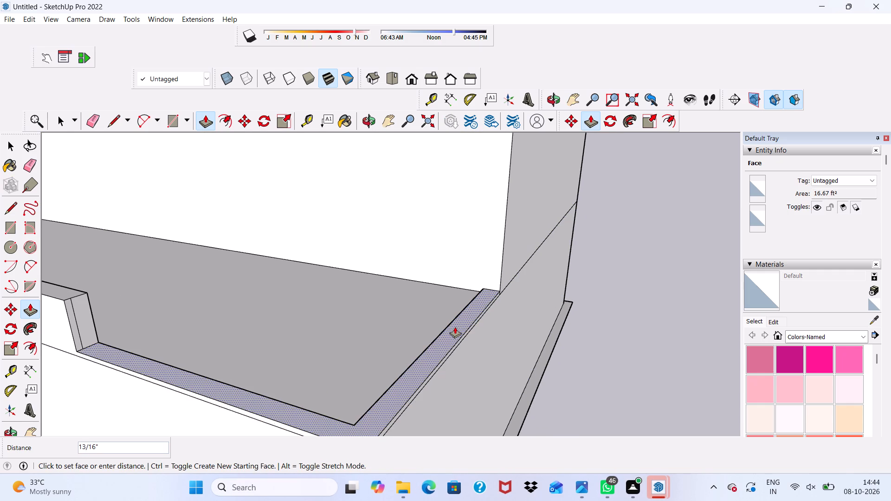
scroll(437, 322, down, 7)
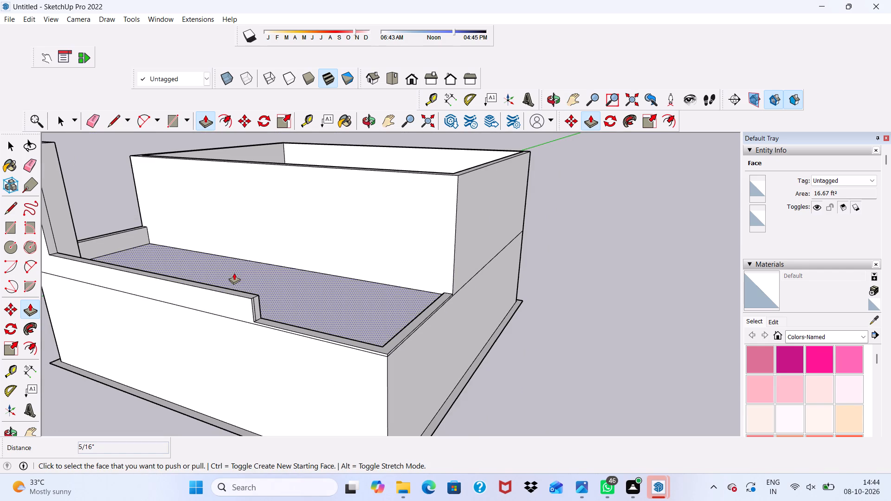
key(space)
scroll(282, 290, down, 1)
middle_drag(282, 290, 52, 349)
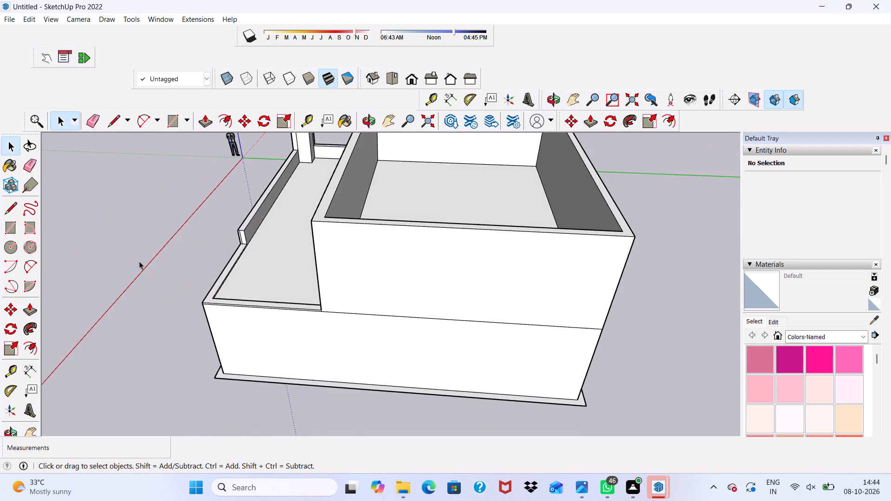
scroll(319, 131, up, 4)
scroll(284, 282, up, 5)
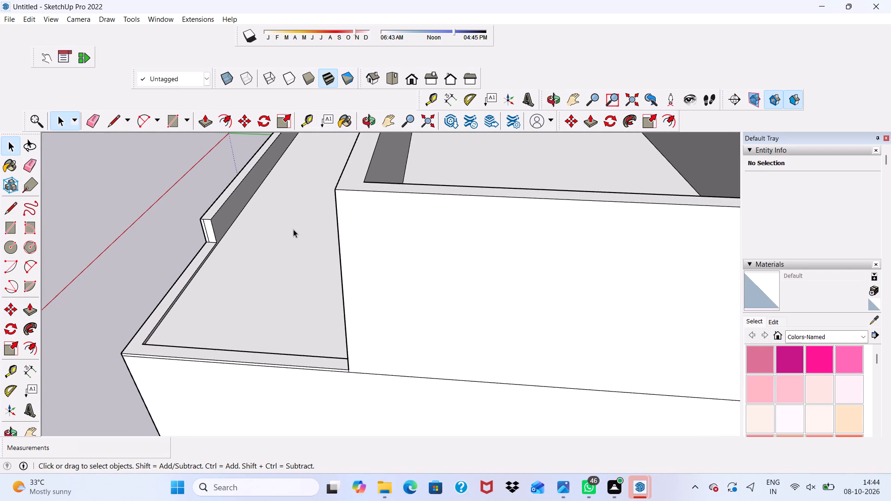
Draw a rectangular strip about 11' 3" long across the lower roof, from the high parapet's inner end corner to the raised section's wall.
middle_drag(243, 199, 326, 175)
click(173, 117)
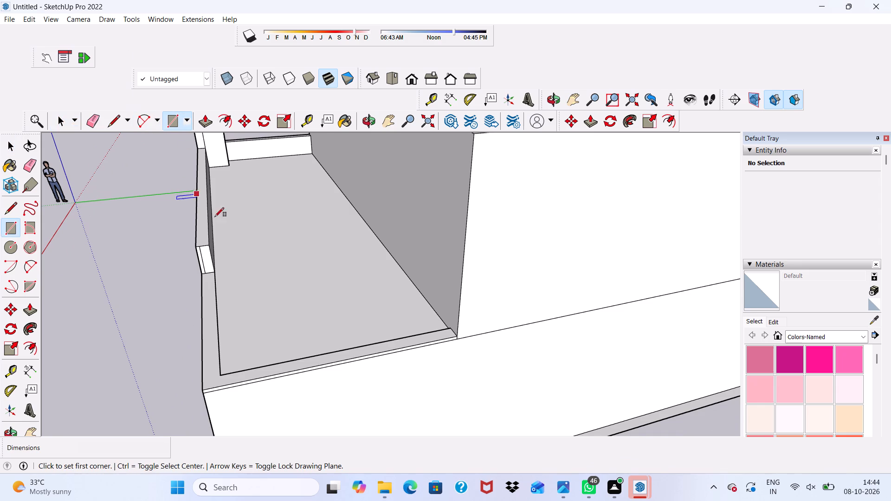
scroll(216, 258, up, 9)
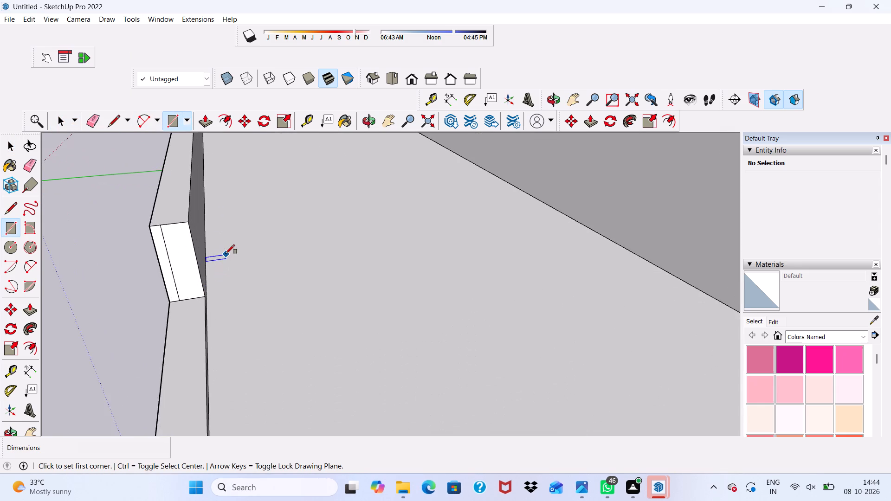
scroll(226, 254, up, 1)
middle_drag(226, 254, 142, 220)
scroll(260, 303, up, 6)
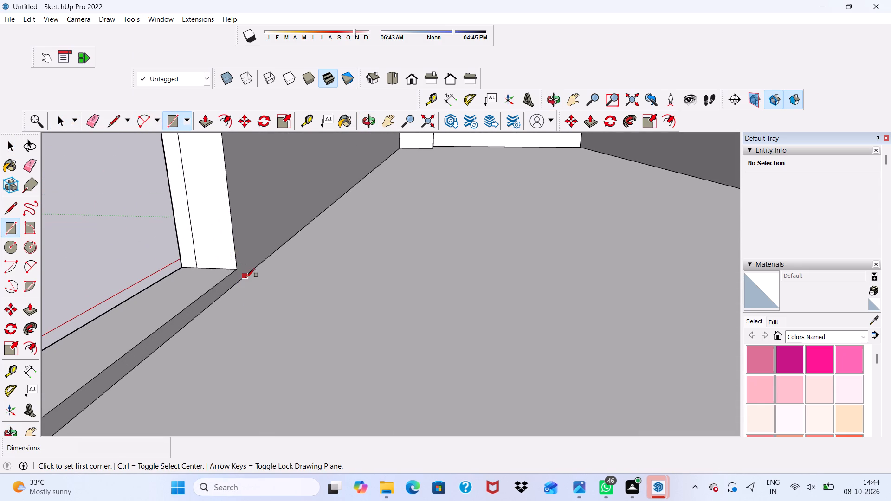
click(246, 277)
scroll(314, 267, down, 4)
scroll(704, 240, down, 5)
scroll(667, 245, down, 2)
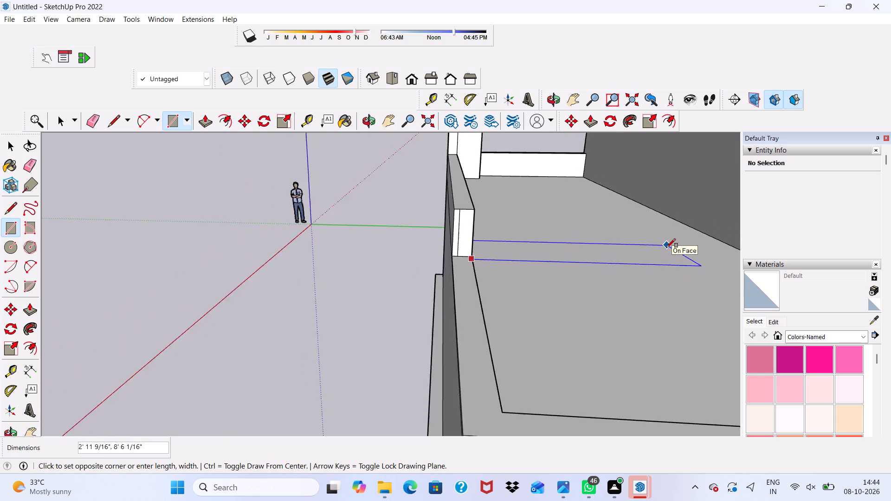
scroll(666, 248, down, 2)
scroll(621, 246, down, 4)
scroll(700, 232, up, 4)
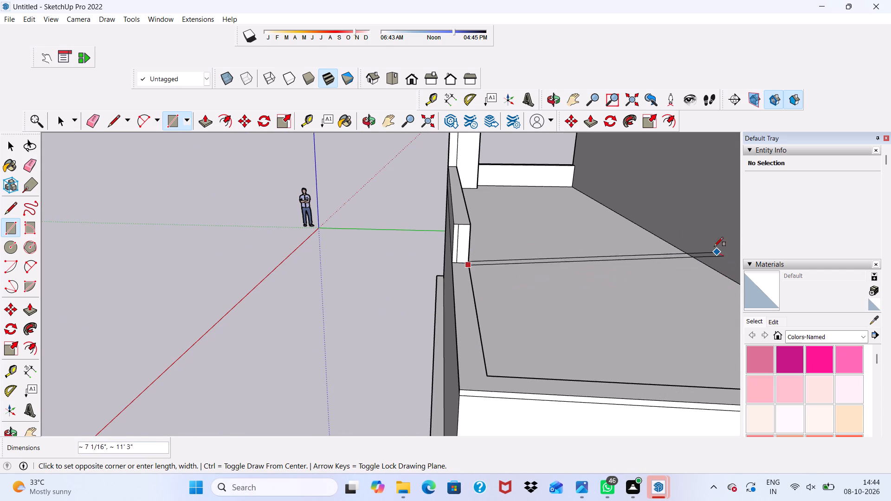
scroll(707, 238, up, 6)
scroll(690, 280, up, 4)
scroll(712, 243, up, 3)
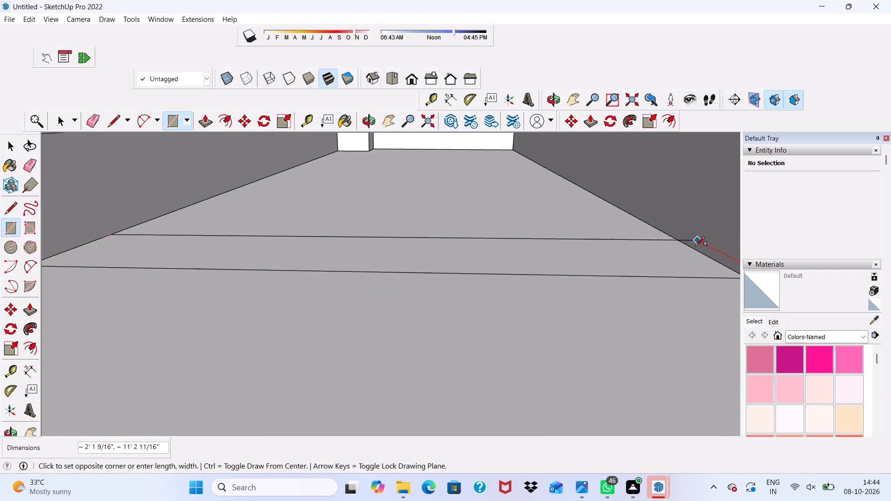
scroll(695, 247, up, 3)
click(688, 244)
Push/Pull the rectangular strip up 10' to form a tall cross wall on the lower roof.
scroll(512, 279, down, 7)
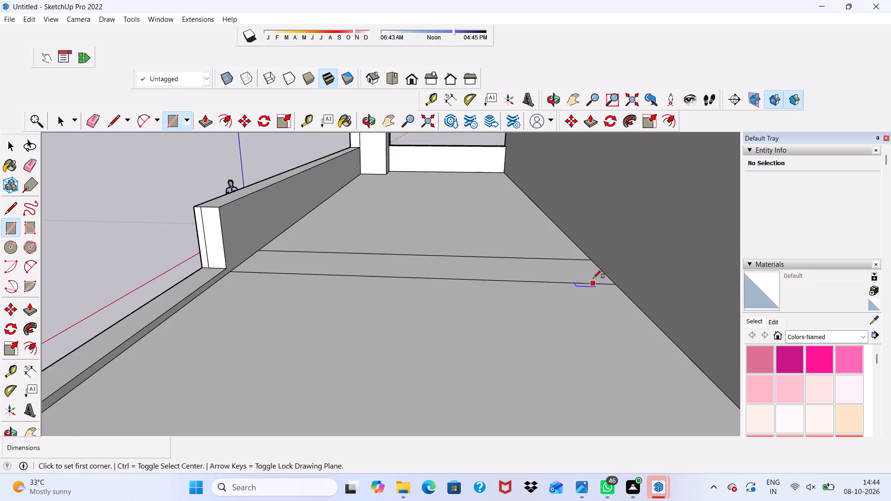
scroll(593, 278, down, 6)
middle_drag(557, 253, 546, 323)
key(space)
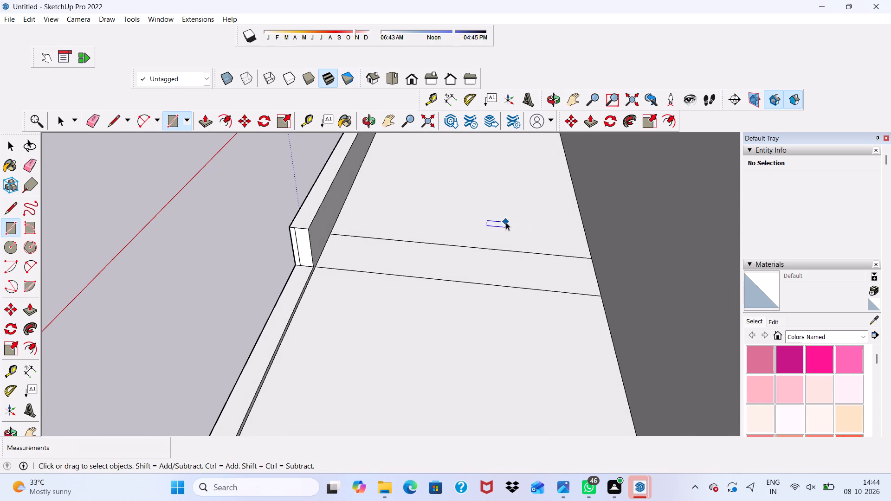
click(472, 261)
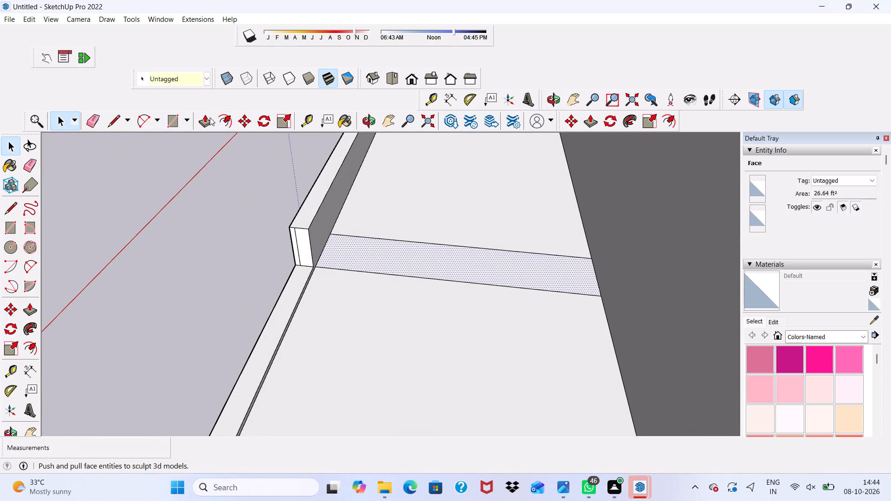
click(211, 117)
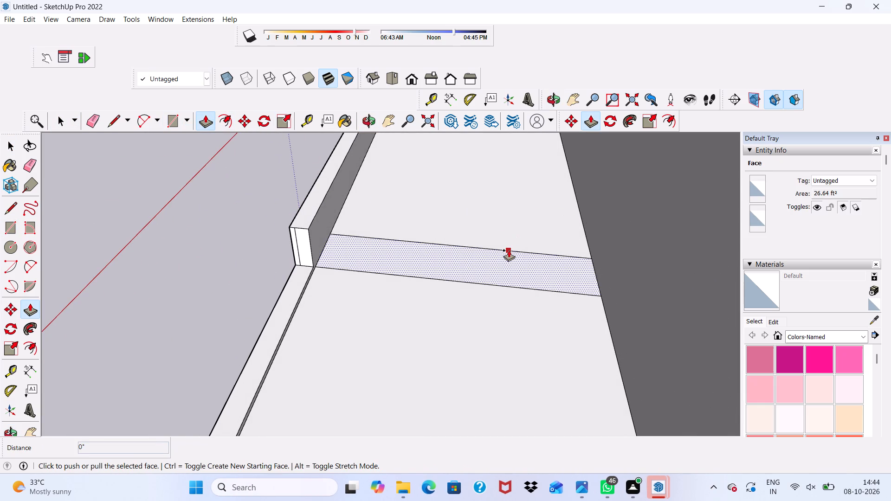
click(508, 250)
scroll(464, 208, down, 11)
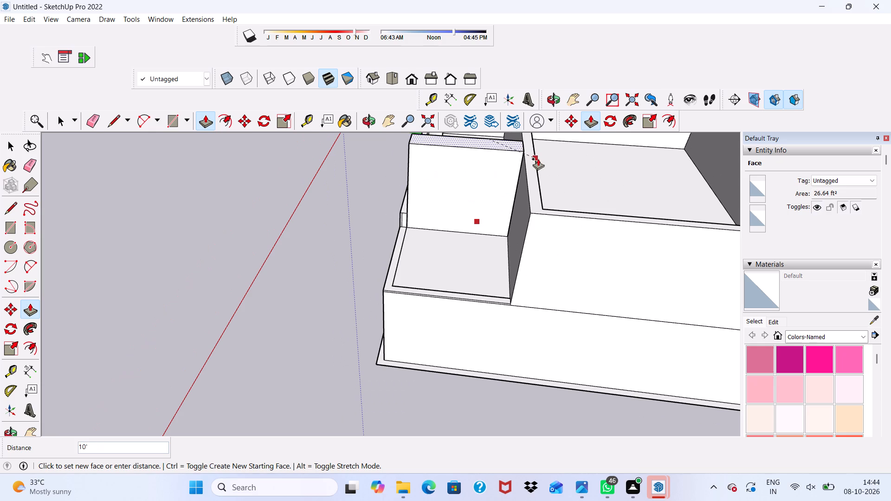
click(539, 159)
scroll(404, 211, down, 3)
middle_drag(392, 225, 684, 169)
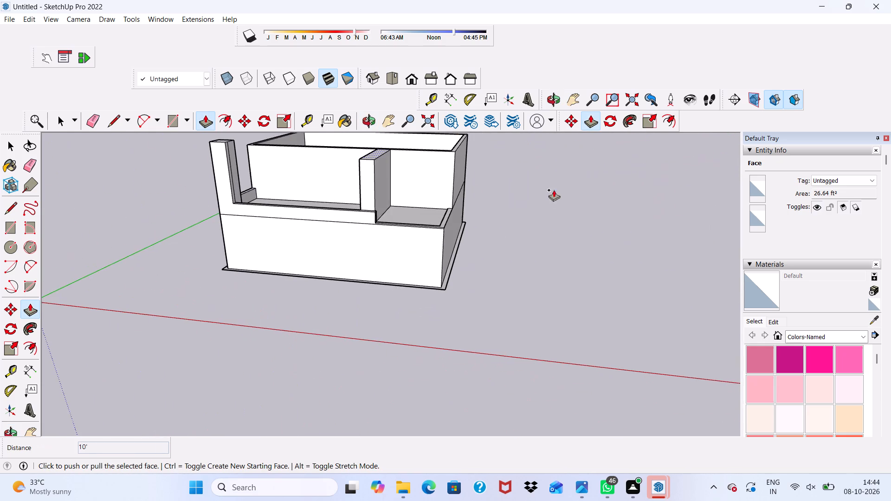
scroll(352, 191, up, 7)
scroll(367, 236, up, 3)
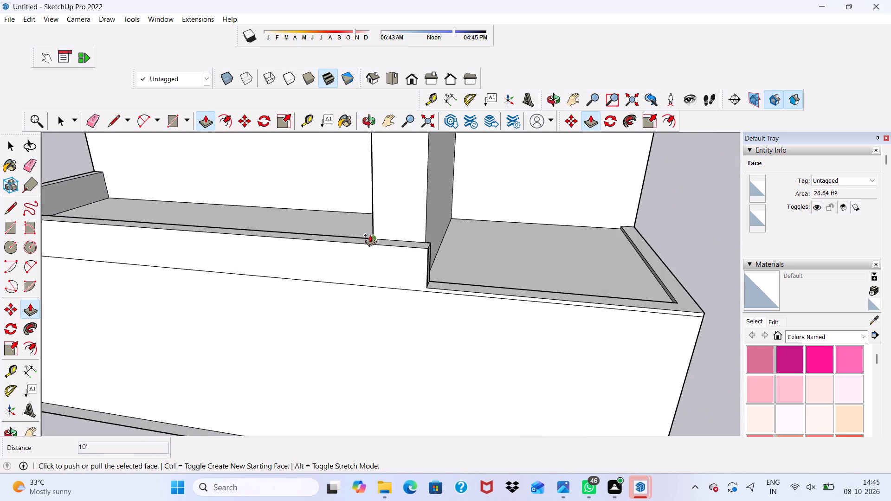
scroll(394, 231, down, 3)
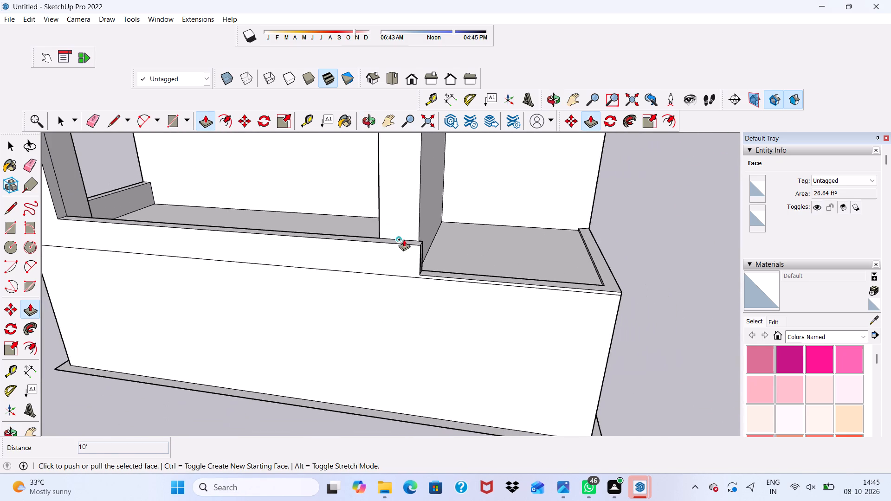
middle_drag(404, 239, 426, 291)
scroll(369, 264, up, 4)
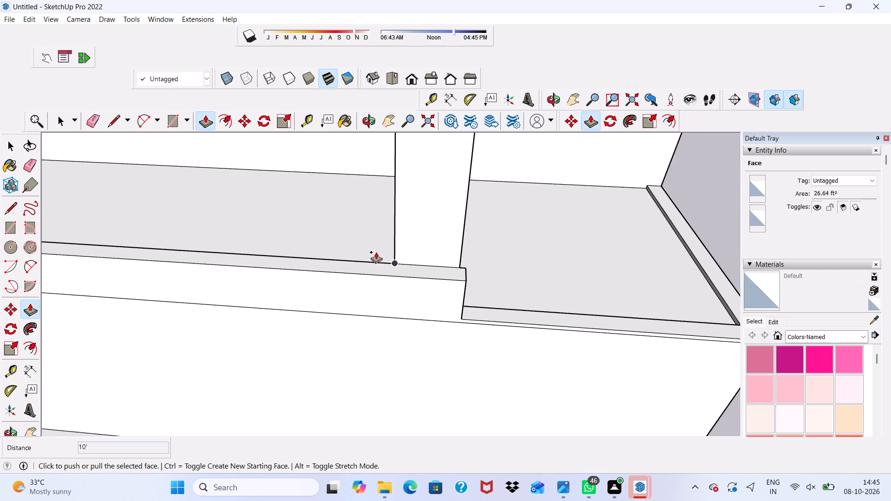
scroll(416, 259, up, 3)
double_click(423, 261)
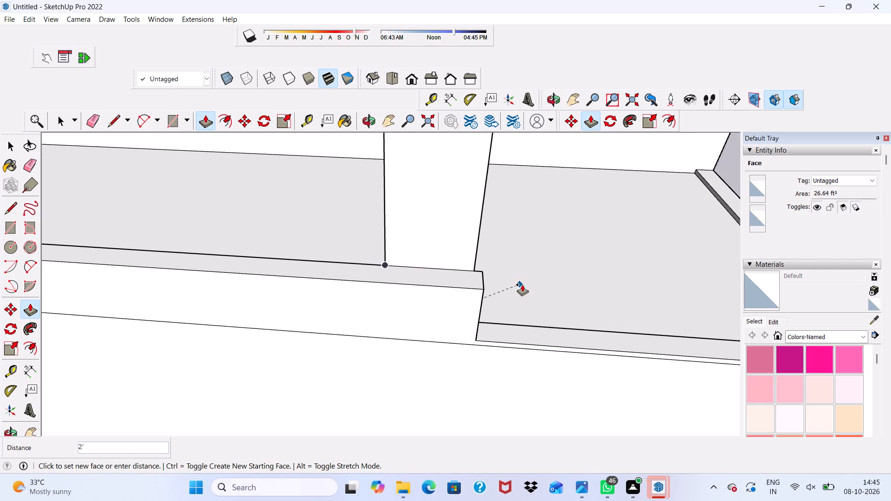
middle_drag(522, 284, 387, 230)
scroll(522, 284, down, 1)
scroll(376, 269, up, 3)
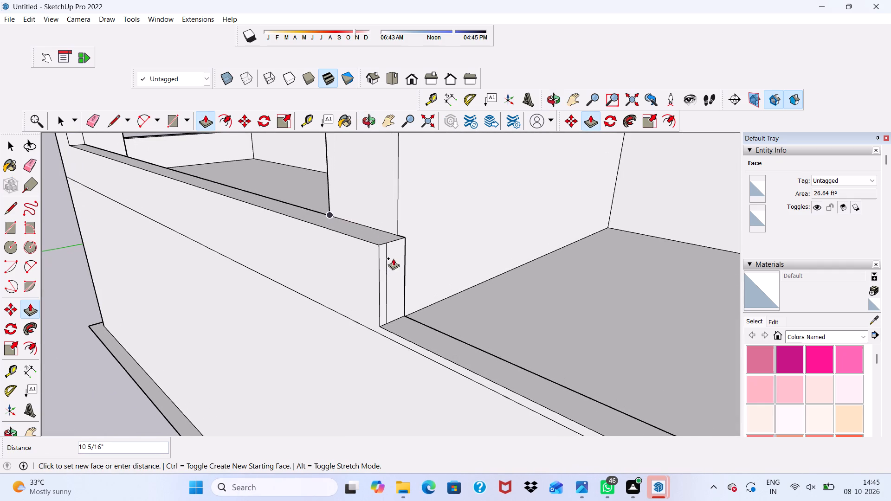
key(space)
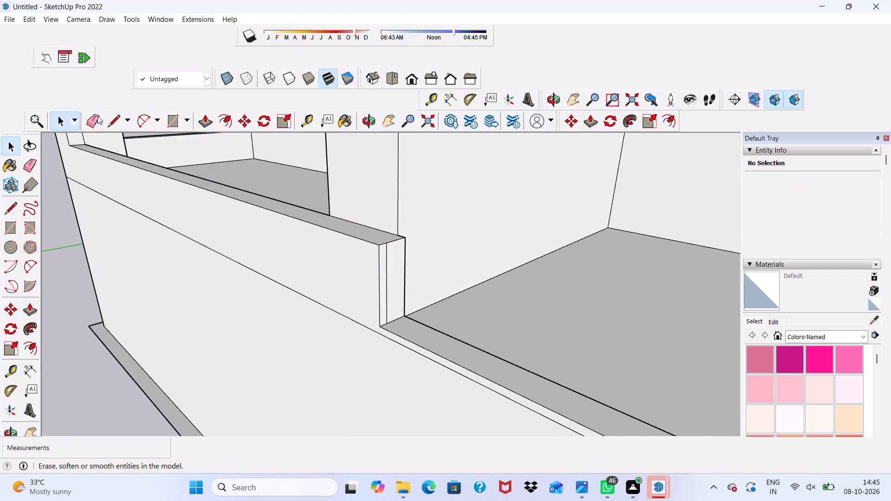
Erase the stray vertical line on the end face of the high front parapet.
click(97, 116)
scroll(459, 290, up, 2)
scroll(362, 255, up, 3)
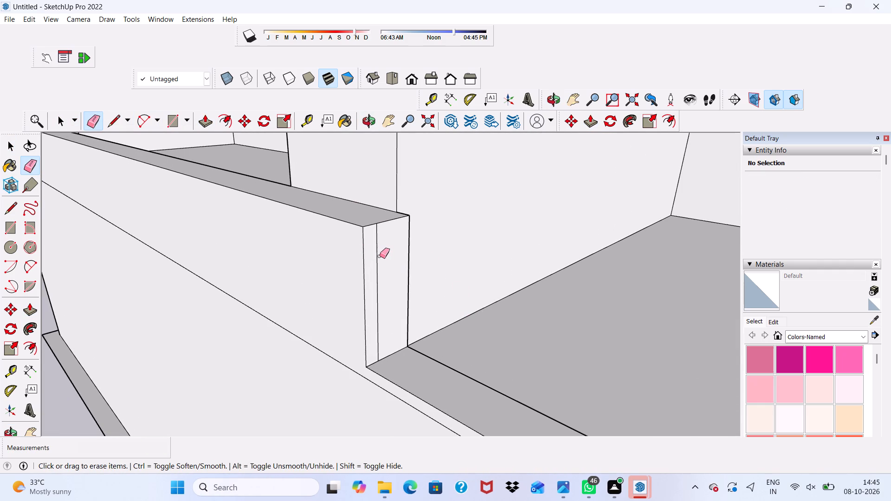
drag(380, 256, 370, 262)
scroll(406, 196, down, 1)
Push the high parapet's end face back about 2 11/16" to align with the cross wall's side.
key(space)
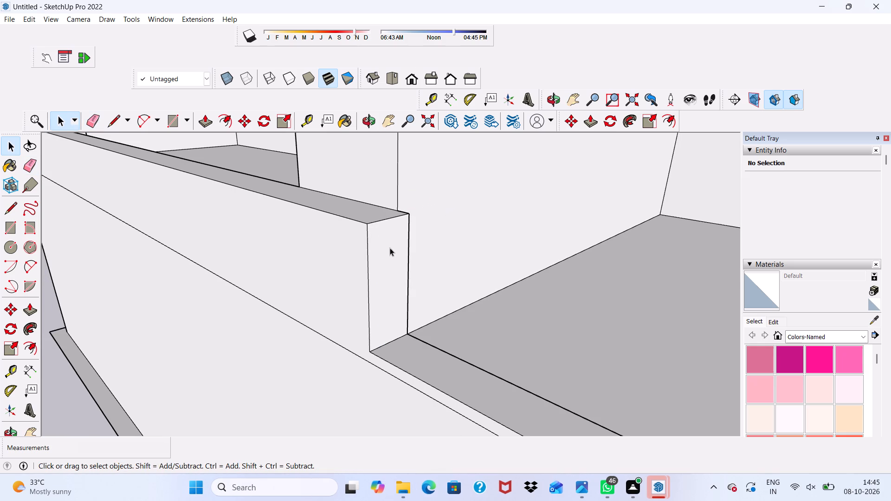
click(398, 241)
click(207, 115)
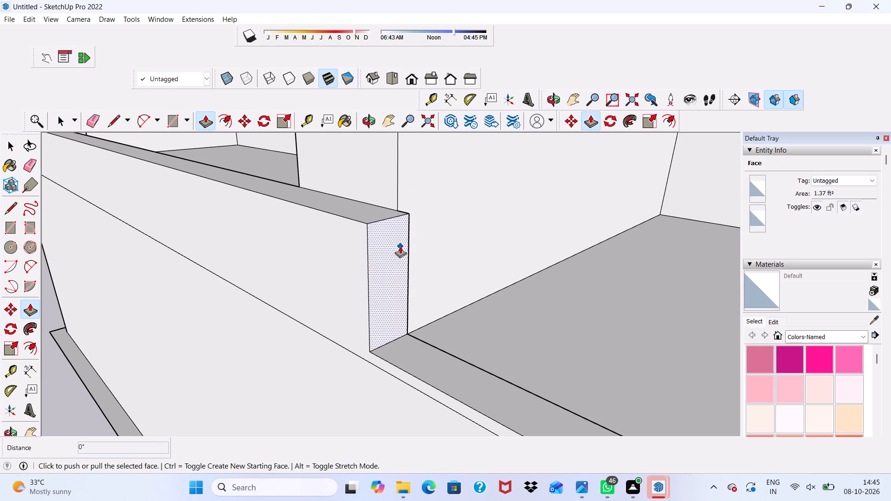
drag(397, 246, 377, 225)
scroll(394, 211, up, 6)
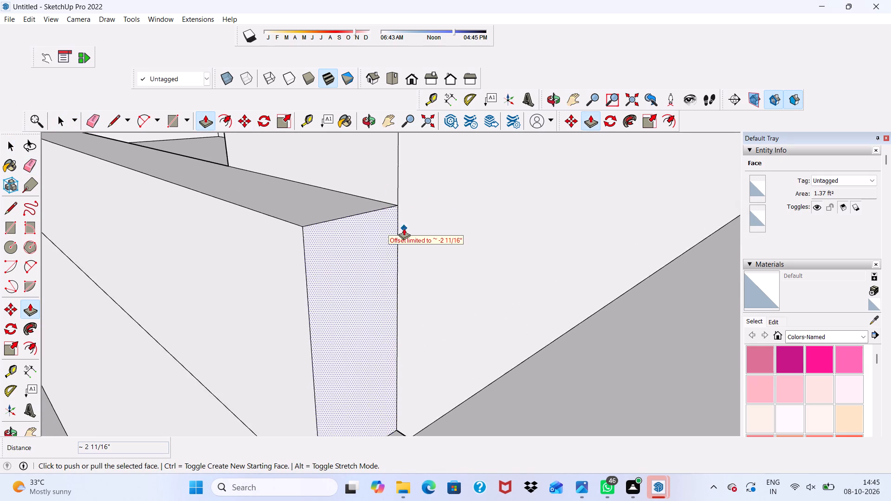
scroll(404, 228, up, 12)
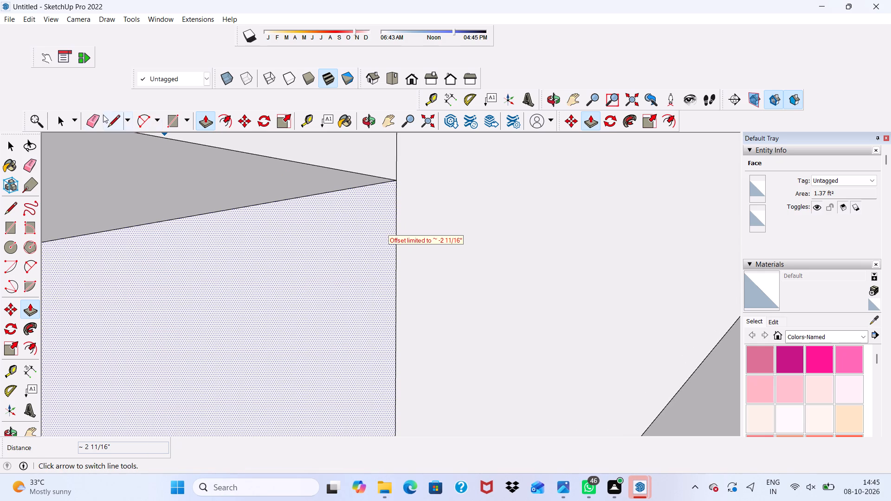
Erase the vertical edge between the parapet's end face and the cross wall's side face.
click(96, 115)
click(394, 277)
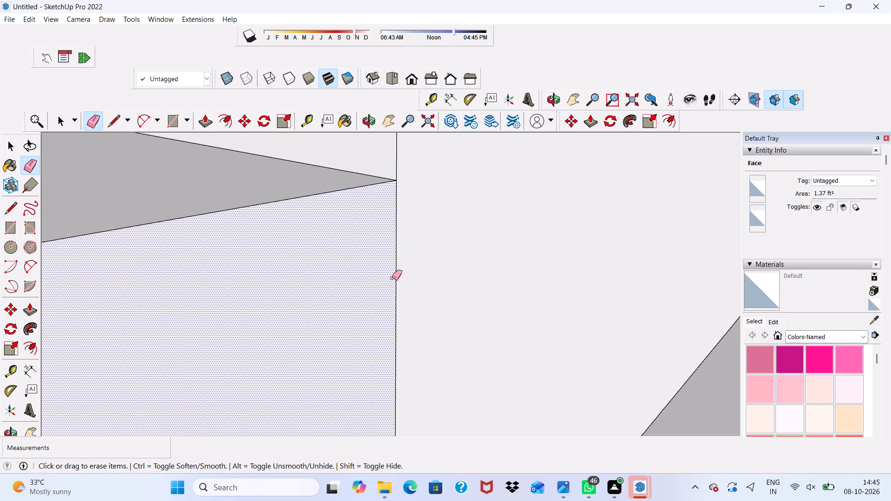
drag(392, 278, 407, 274)
Pull the cross wall's narrow front face out 9" over the parapet top to the building's front face.
scroll(383, 272, down, 15)
middle_drag(381, 371, 652, 302)
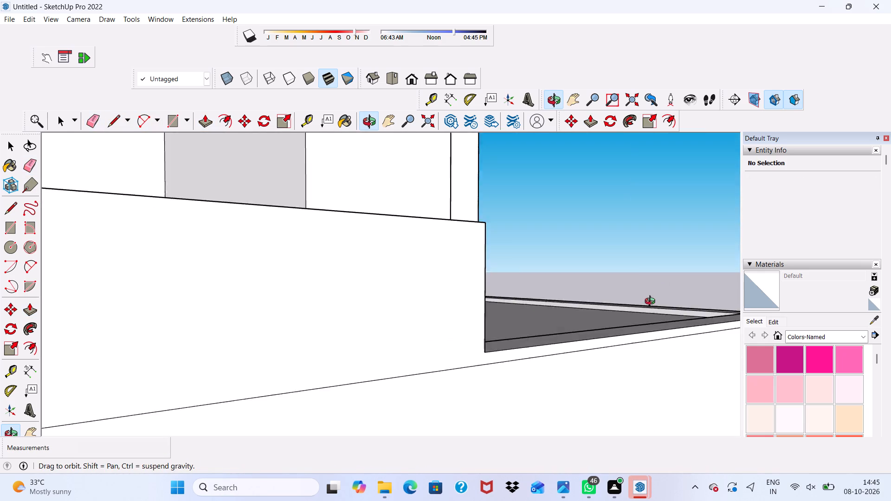
middle_drag(652, 302, 627, 400)
scroll(336, 245, down, 9)
middle_drag(457, 284, 391, 226)
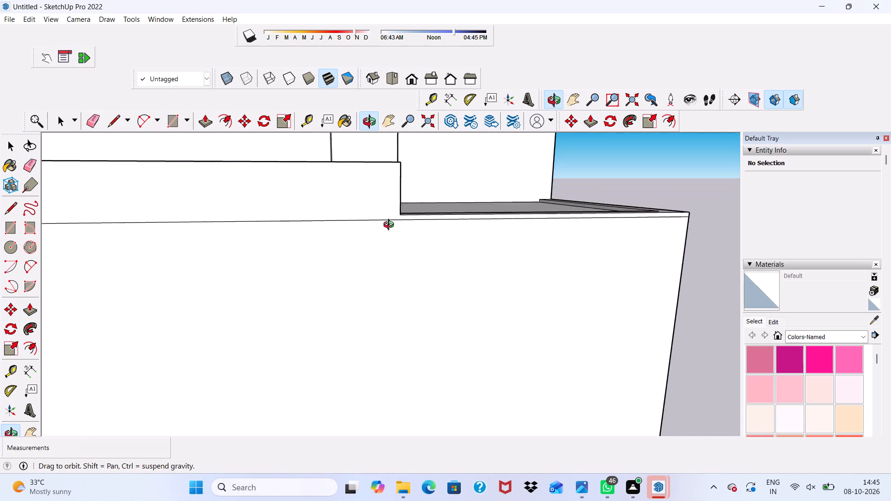
middle_drag(391, 226, 391, 228)
scroll(391, 240, down, 1)
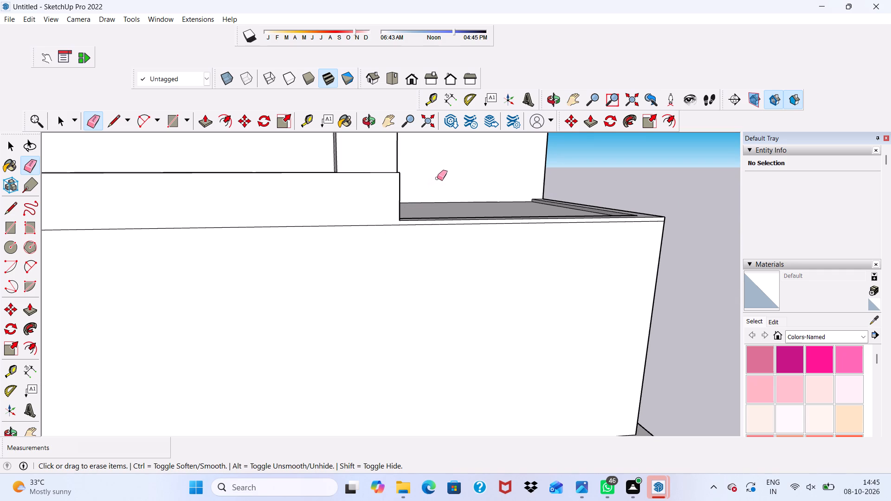
middle_drag(437, 178, 419, 238)
scroll(437, 178, down, 1)
key(space)
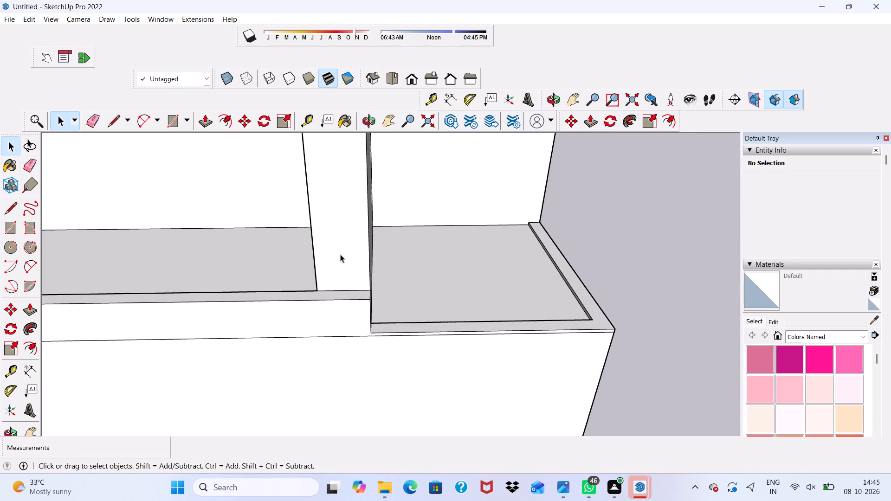
click(340, 254)
click(210, 116)
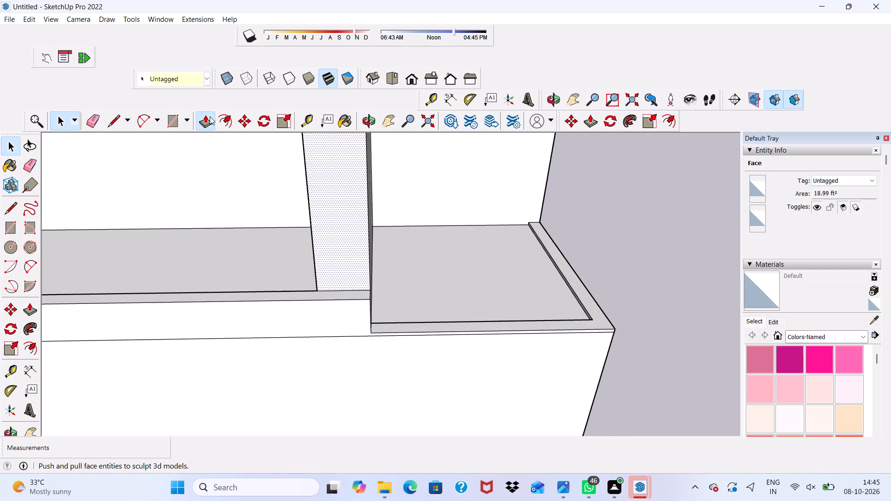
click(335, 195)
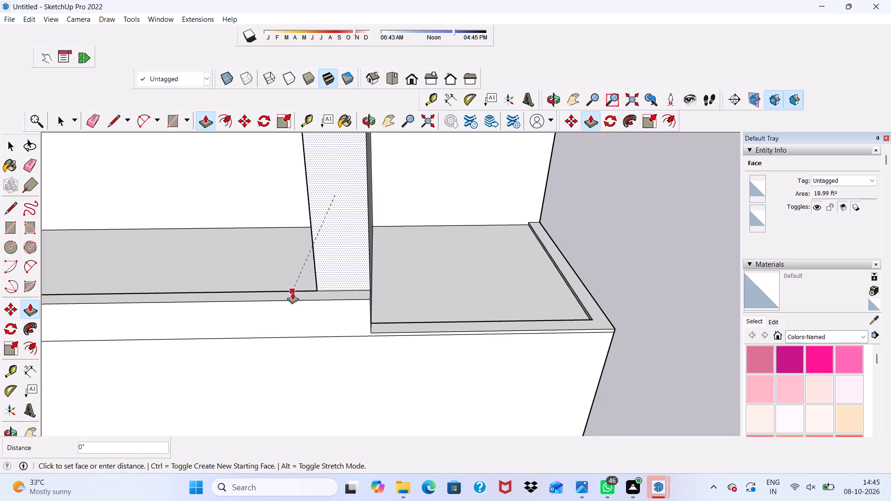
click(292, 292)
click(340, 223)
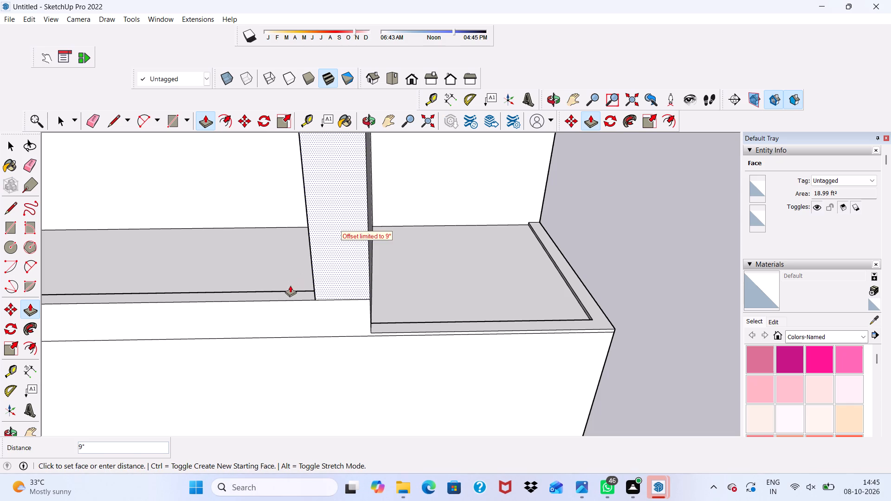
click(291, 286)
Erase the horizontal edge where the cross wall's front face meets the parapet's front face.
scroll(383, 269, down, 1)
middle_drag(381, 288, 375, 206)
scroll(385, 203, down, 1)
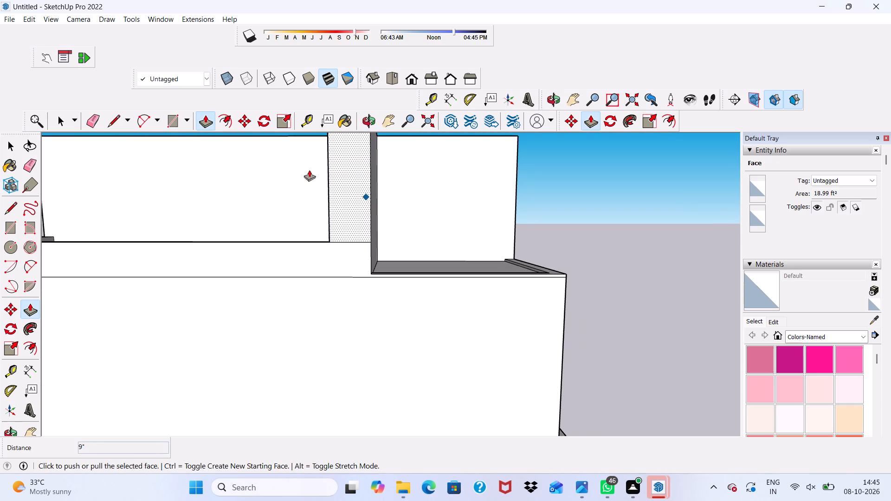
click(94, 118)
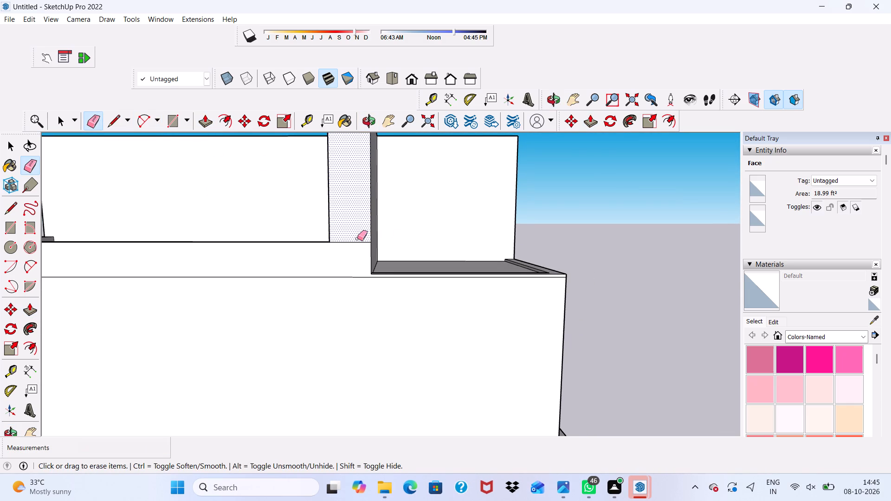
drag(357, 238, 354, 253)
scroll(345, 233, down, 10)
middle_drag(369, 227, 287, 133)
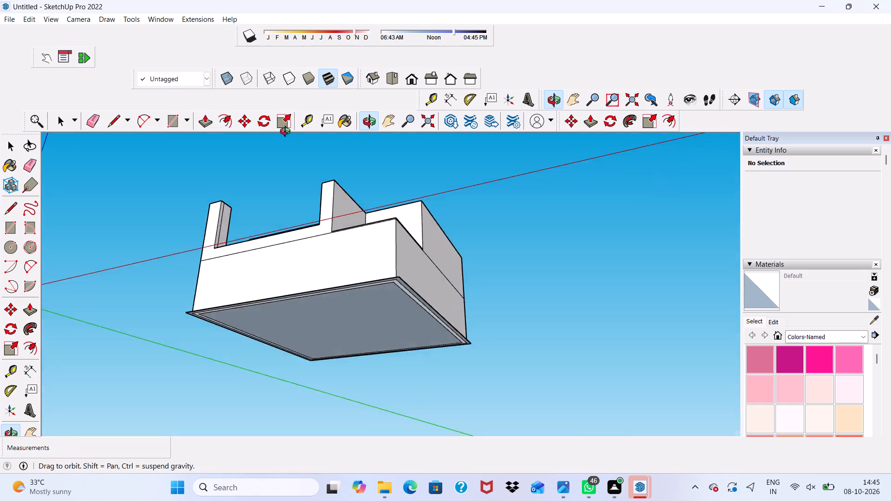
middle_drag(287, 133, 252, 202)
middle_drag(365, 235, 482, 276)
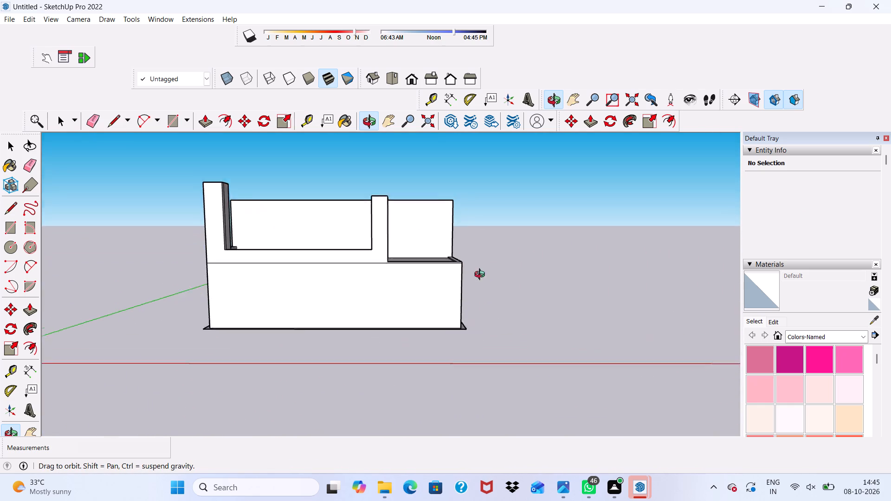
Pull the L-shaped side face of the corner pillar and low side wall out about 1' 4 3/4" past the lower storey.
middle_drag(482, 276, 552, 245)
scroll(542, 245, up, 2)
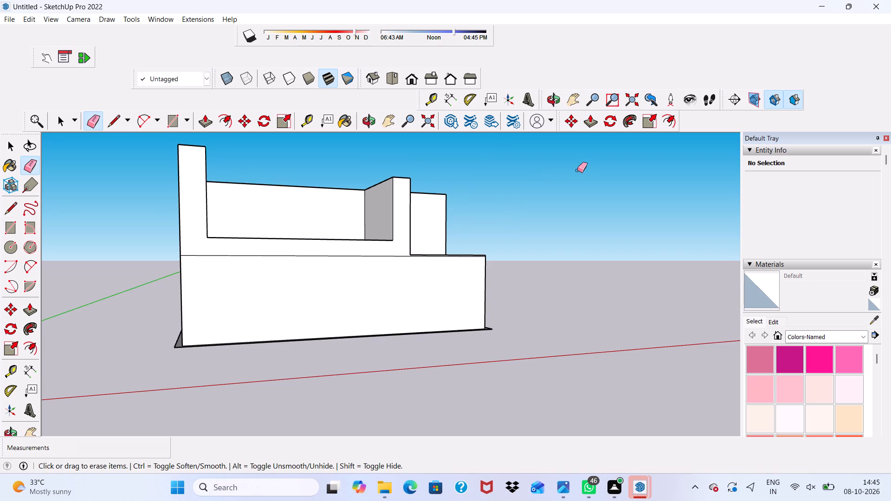
key(space)
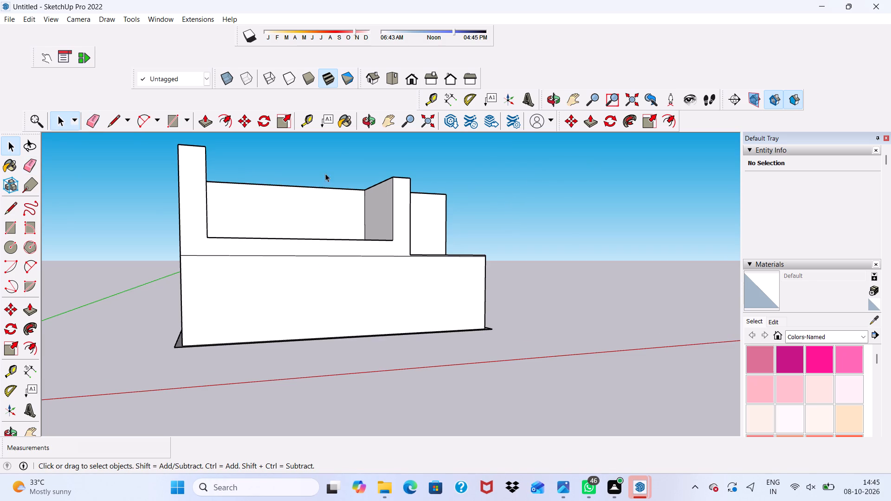
scroll(284, 212, up, 3)
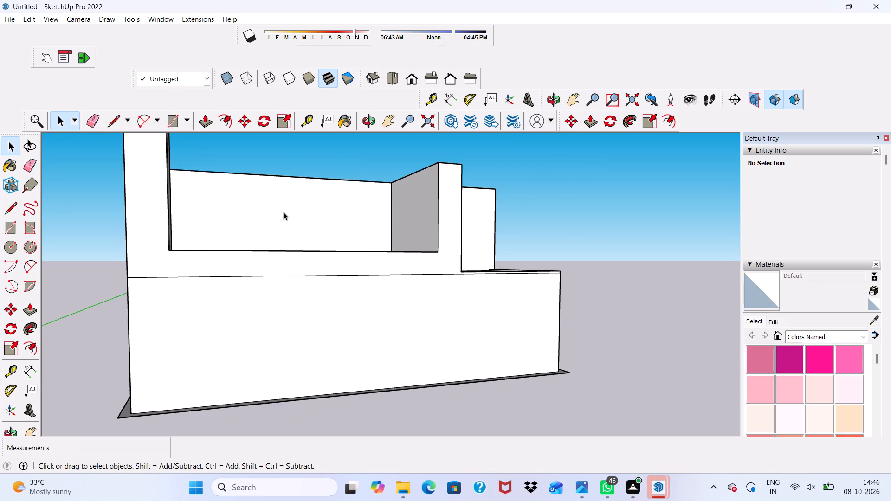
scroll(284, 212, down, 3)
middle_drag(263, 231, 435, 239)
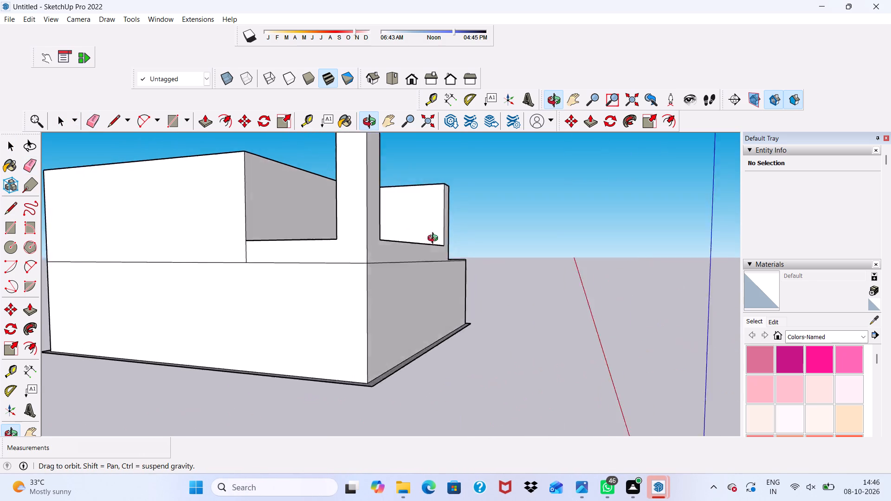
middle_drag(435, 239, 440, 244)
scroll(310, 284, up, 4)
click(309, 266)
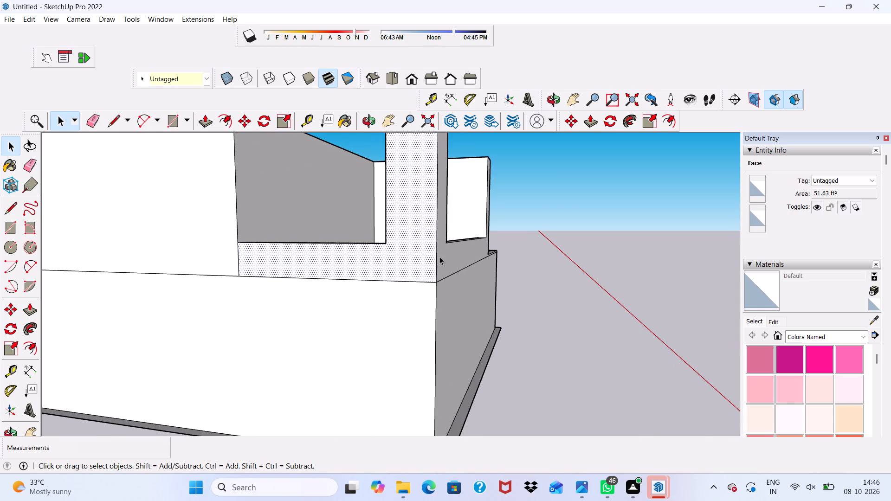
scroll(439, 257, down, 1)
middle_drag(439, 257, 309, 270)
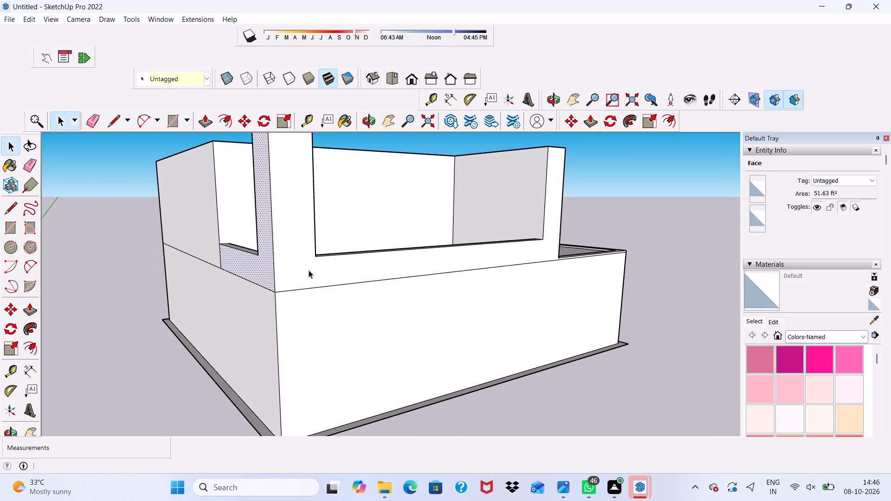
middle_drag(309, 270, 304, 267)
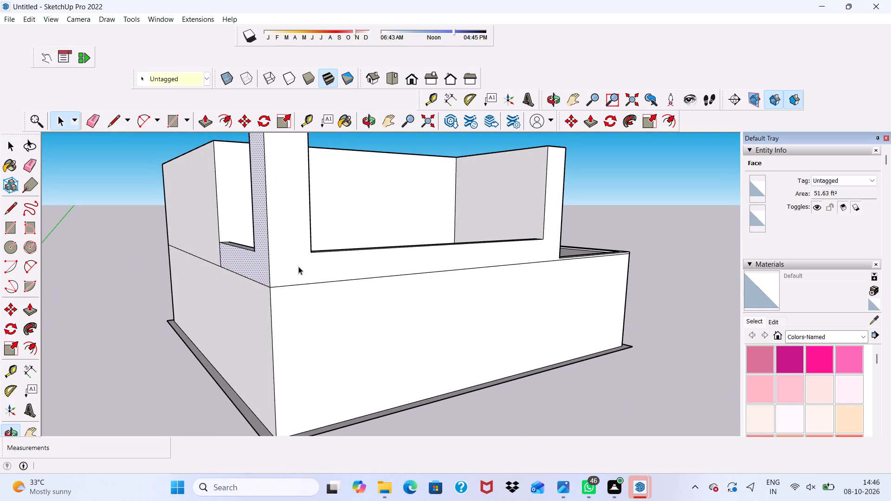
click(204, 119)
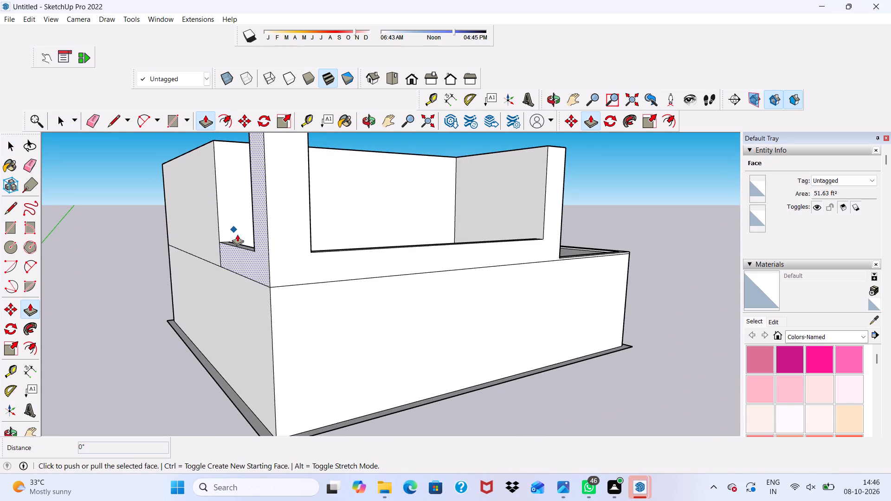
click(251, 260)
click(230, 265)
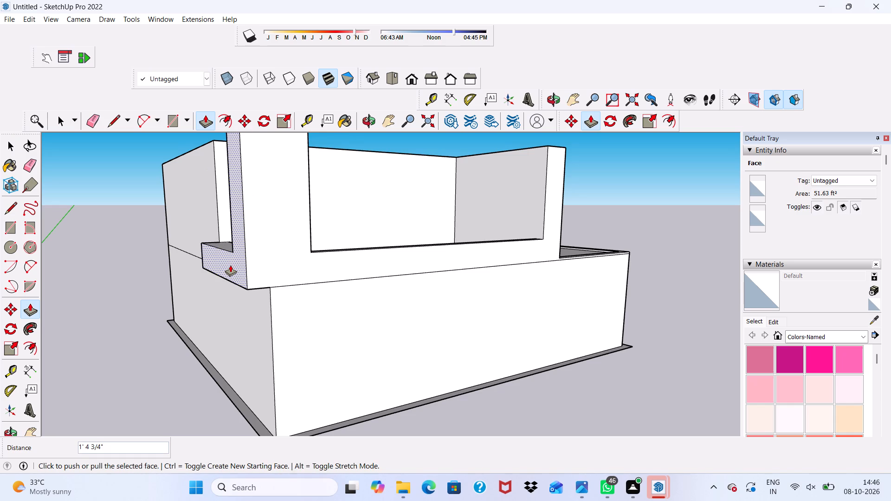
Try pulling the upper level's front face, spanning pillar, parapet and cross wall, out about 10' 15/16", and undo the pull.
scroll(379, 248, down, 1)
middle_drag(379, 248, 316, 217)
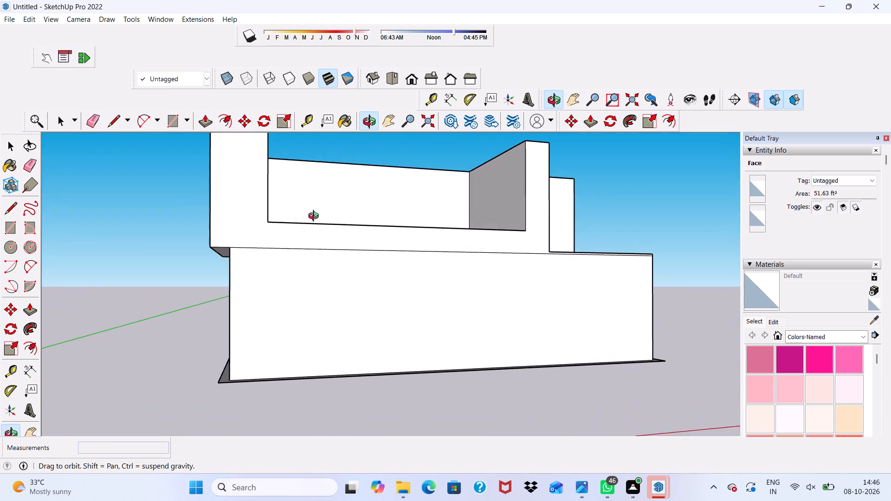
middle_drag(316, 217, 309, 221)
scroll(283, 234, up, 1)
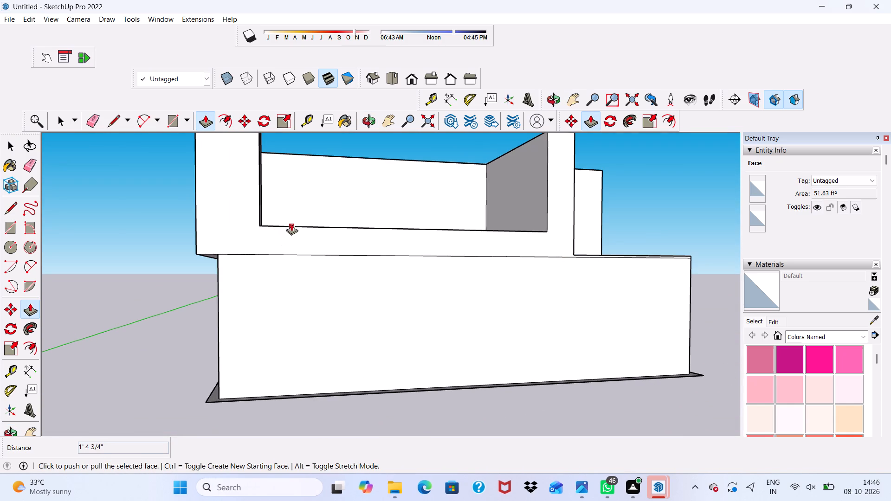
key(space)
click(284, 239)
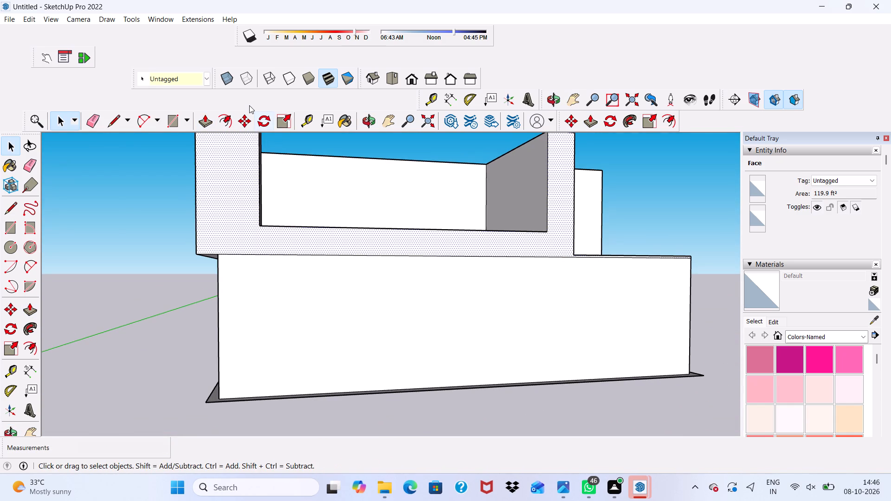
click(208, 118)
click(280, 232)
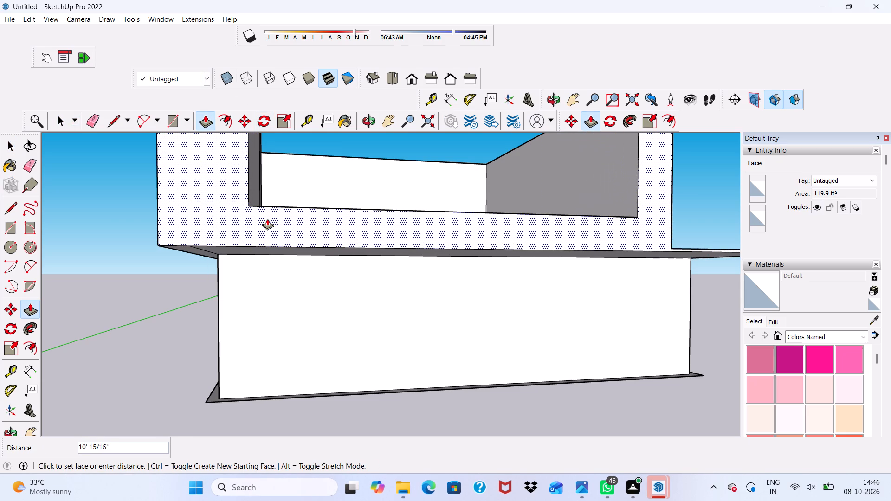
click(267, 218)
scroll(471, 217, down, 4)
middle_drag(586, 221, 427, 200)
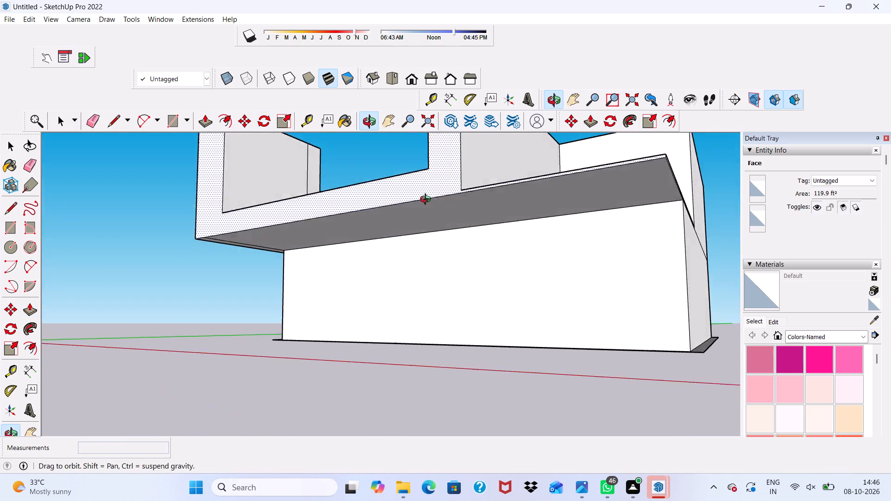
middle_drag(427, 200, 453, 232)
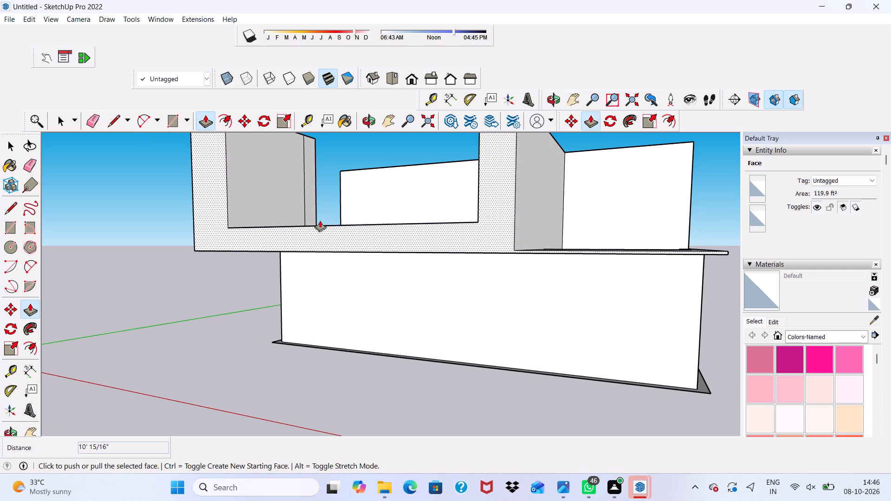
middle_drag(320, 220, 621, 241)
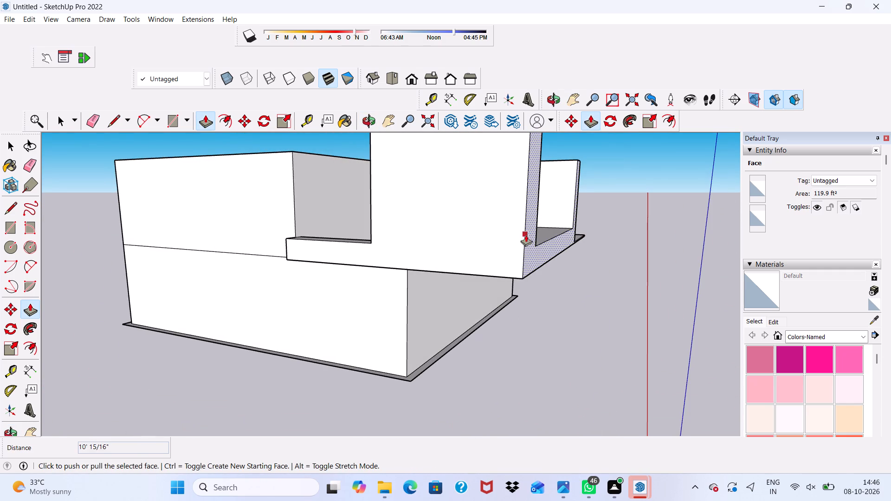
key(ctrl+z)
Pull the upper level's front face, spanning pillar, parapet and cross wall, out about 2' 7" past the lower wall.
scroll(420, 255, up, 2)
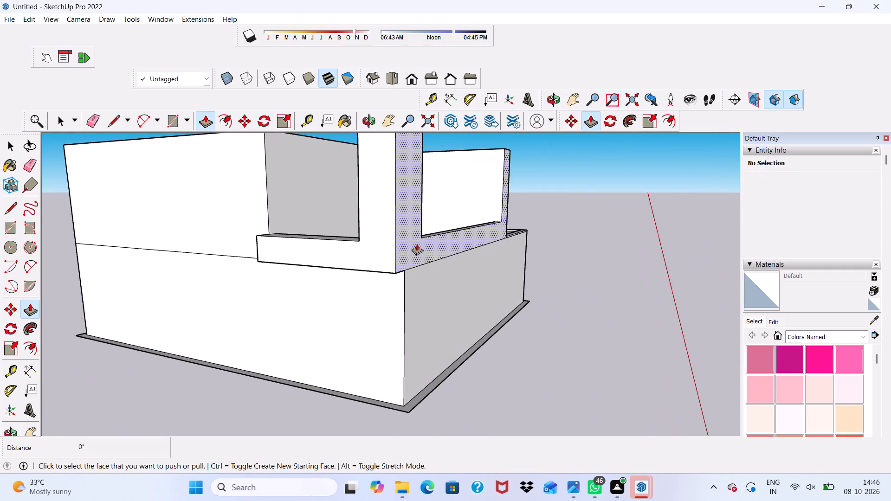
click(416, 242)
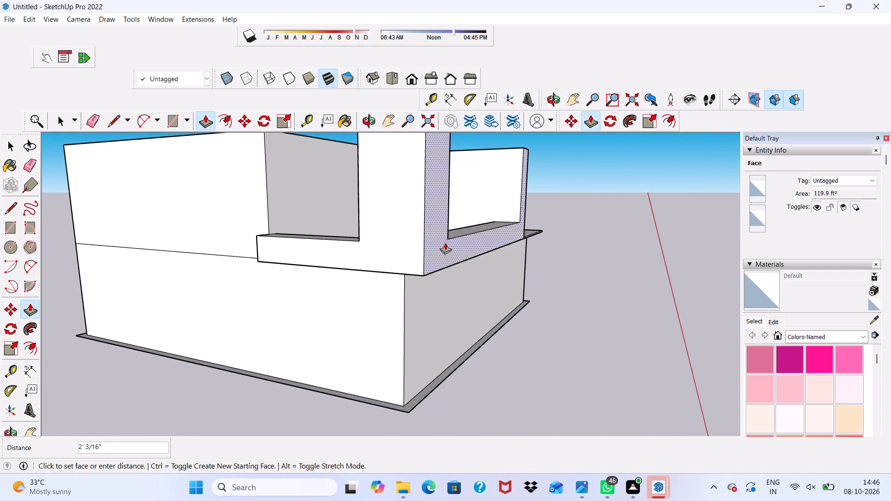
click(451, 245)
Draw a short vertical line from the cross wall's bottom front corner down to the overhang's lower edge, separating the thin strip.
scroll(456, 246, down, 2)
middle_drag(466, 255, 379, 240)
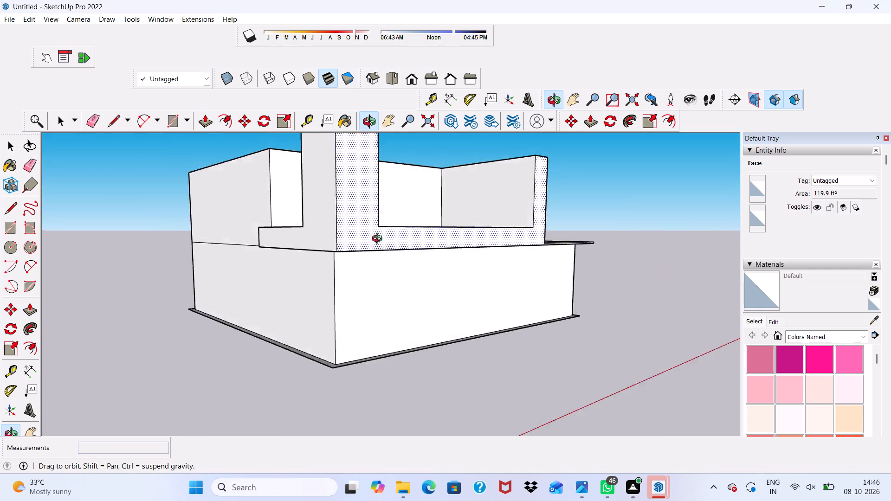
middle_drag(379, 240, 116, 273)
key(space)
scroll(471, 285, up, 2)
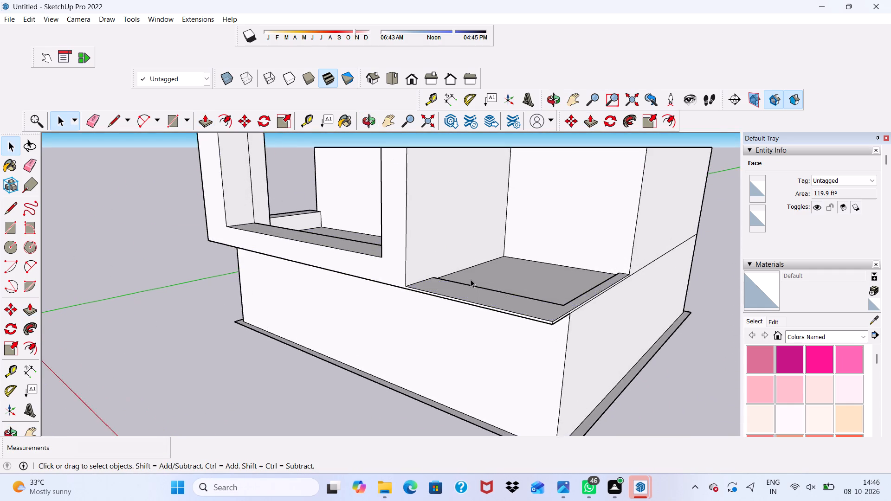
scroll(471, 279, up, 11)
scroll(308, 245, down, 3)
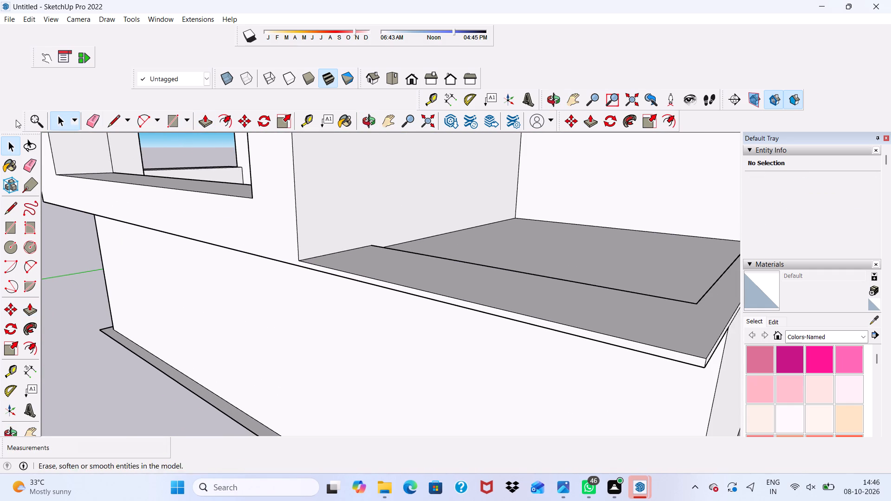
click(113, 114)
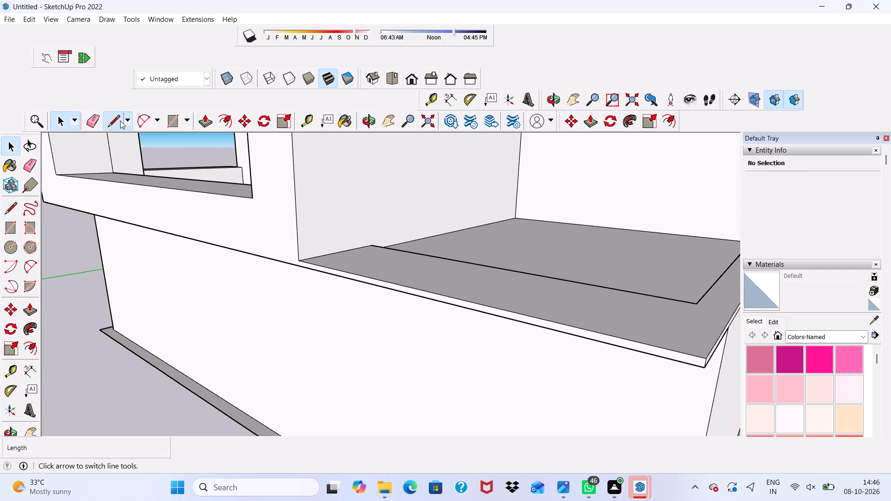
scroll(386, 292, up, 8)
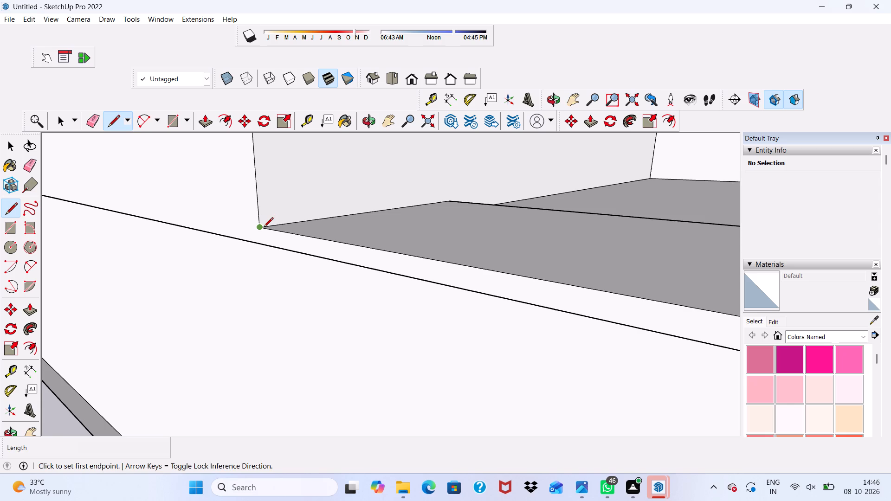
click(264, 228)
click(260, 244)
scroll(241, 272, down, 3)
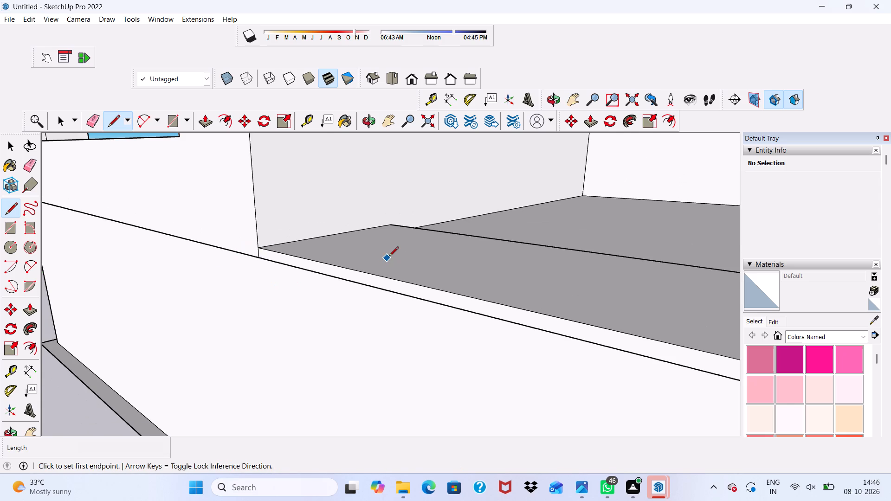
key(space)
Push the thin strip face beside the cross wall back 2' 7 3/8" to the lower building's front wall.
scroll(439, 237, down, 2)
middle_drag(453, 236, 284, 321)
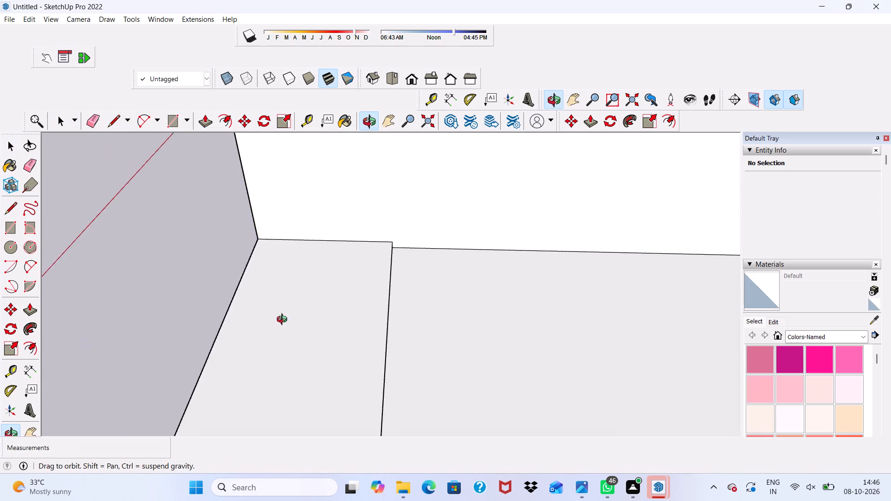
middle_drag(284, 321, 262, 237)
middle_drag(410, 241, 567, 249)
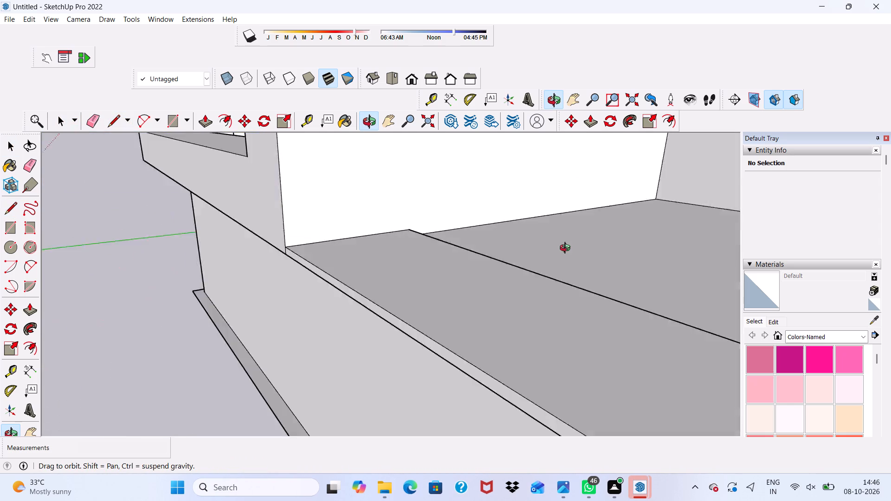
middle_drag(567, 249, 623, 231)
scroll(529, 269, up, 3)
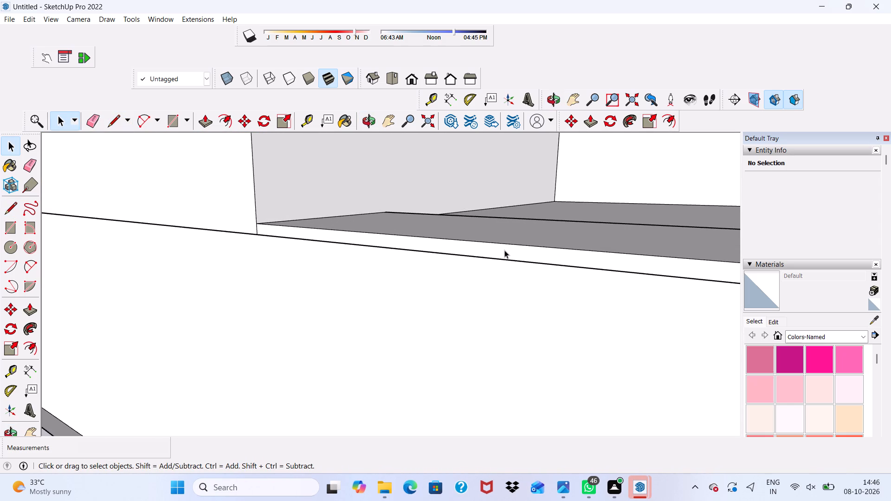
click(504, 250)
click(203, 122)
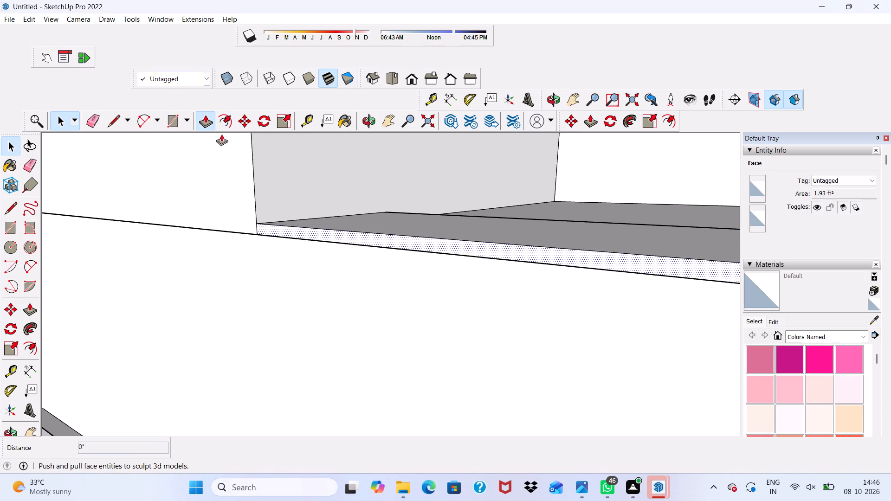
drag(357, 236, 432, 212)
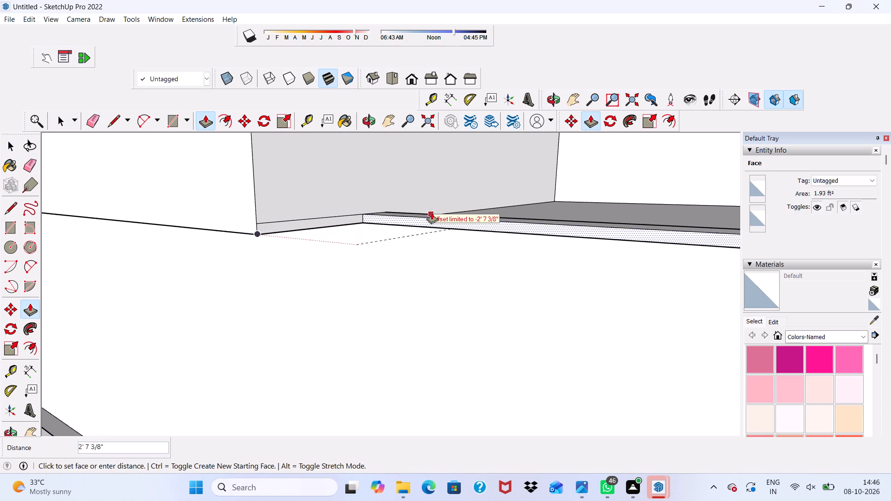
drag(432, 212, 463, 198)
Adjust the pushed-back strip face beside the cross wall by a further 5/8" with Push/Pull.
scroll(463, 198, down, 3)
middle_drag(462, 208, 412, 266)
scroll(373, 307, up, 3)
scroll(329, 334, up, 3)
drag(336, 310, 342, 313)
click(341, 311)
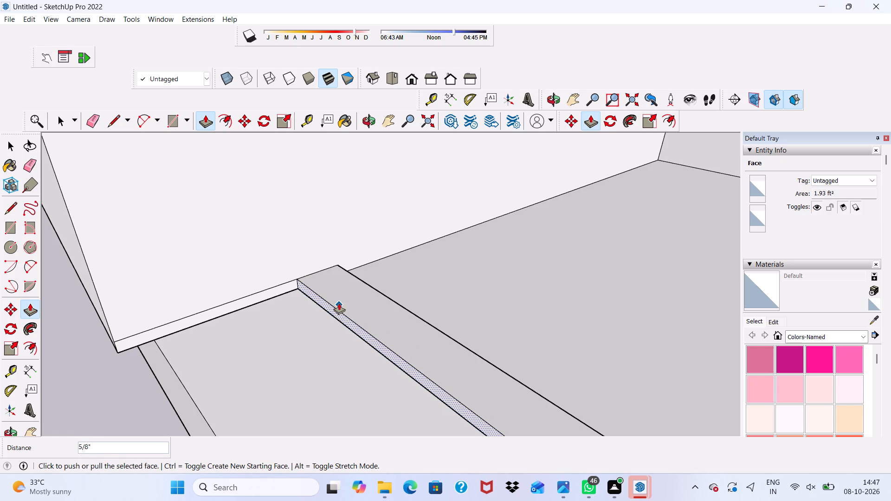
Examine the front overhang and the pushed-back strip beside the cross wall from above, the front and underneath.
scroll(336, 297, down, 8)
middle_drag(523, 159, 598, 110)
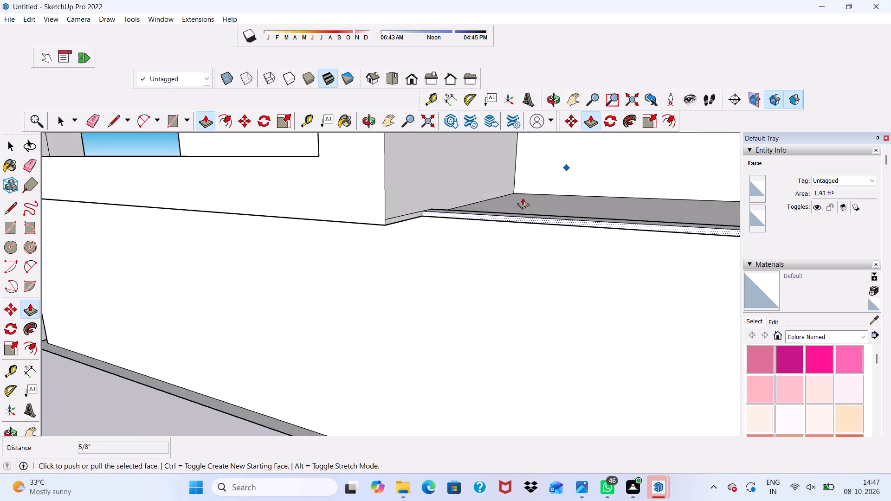
scroll(411, 249, up, 4)
scroll(393, 218, down, 1)
scroll(391, 214, up, 1)
scroll(388, 209, down, 4)
middle_drag(469, 198, 528, 240)
scroll(459, 241, down, 9)
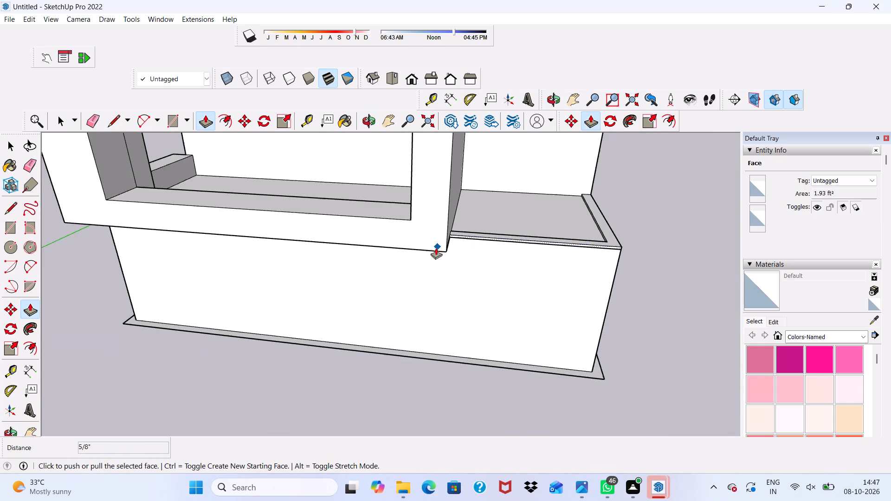
middle_drag(436, 248, 506, 124)
scroll(487, 117, up, 1)
scroll(315, 184, down, 6)
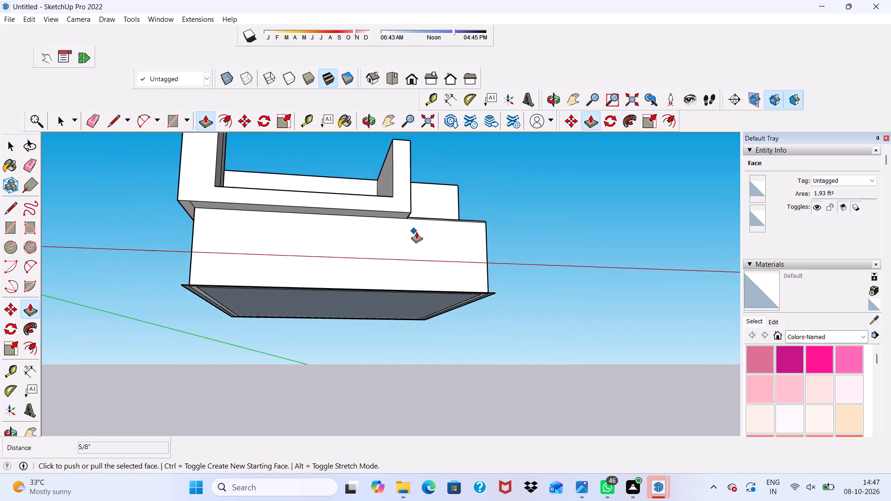
middle_drag(416, 231, 383, 203)
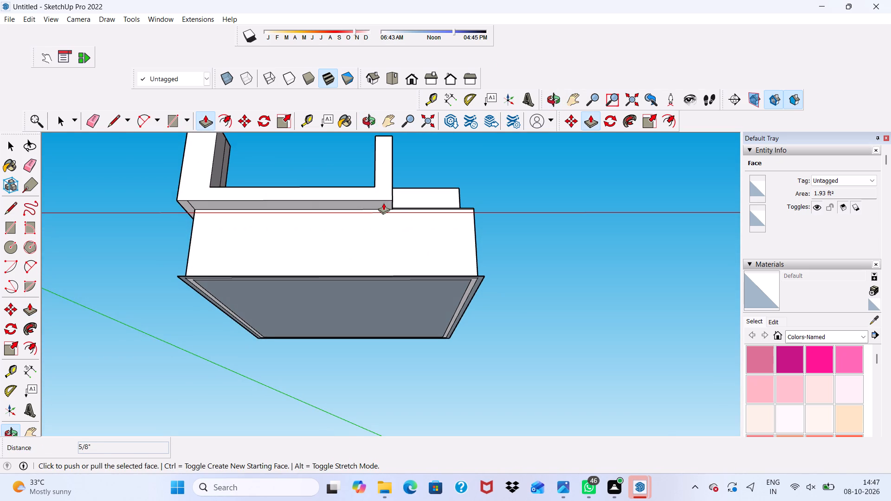
scroll(383, 203, up, 3)
scroll(383, 202, down, 4)
middle_drag(383, 202, 477, 236)
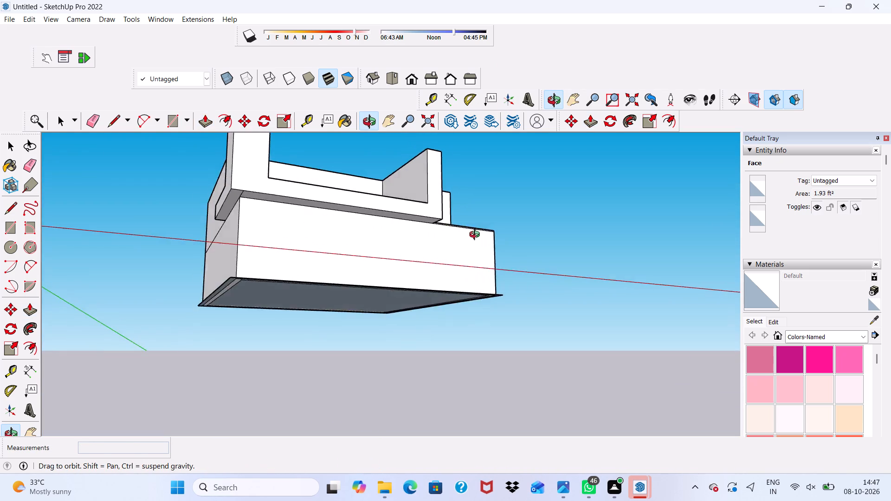
Examine the overhanging frame, the corner pillar and the recess in front of the upper room from the front, side and above.
middle_drag(477, 236, 604, 255)
scroll(332, 237, up, 3)
scroll(342, 178, down, 1)
middle_drag(342, 178, 515, 256)
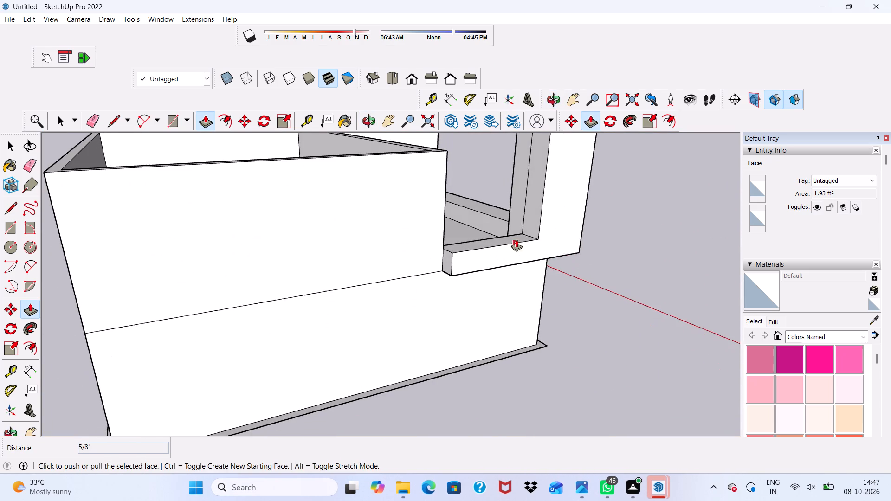
middle_drag(523, 220, 39, 292)
scroll(249, 202, up, 3)
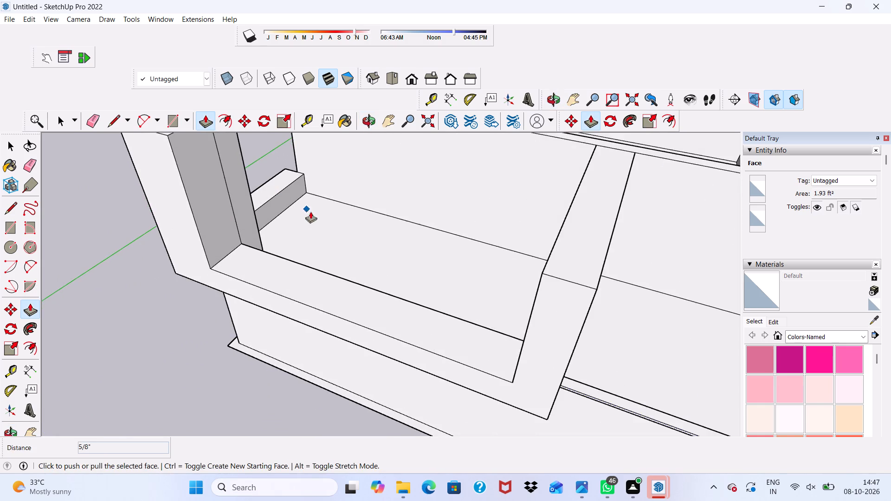
middle_drag(310, 212, 121, 263)
scroll(291, 220, down, 1)
scroll(346, 184, up, 3)
key(space)
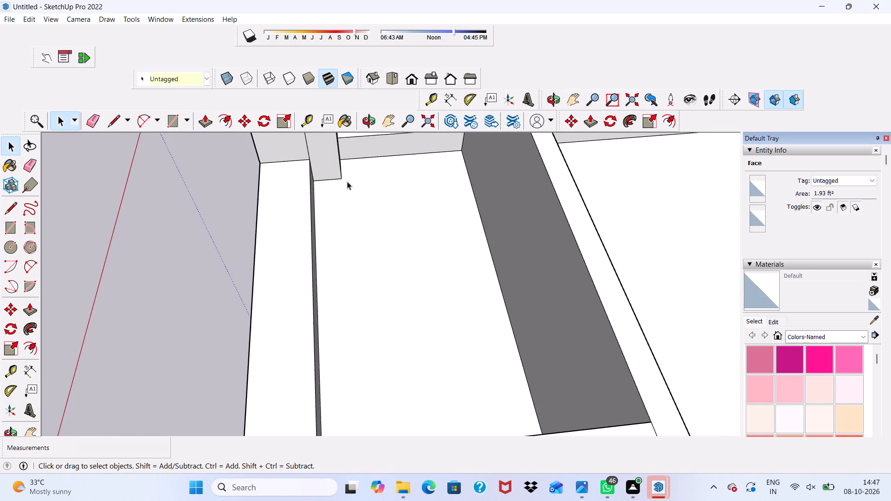
scroll(302, 167, down, 4)
scroll(318, 199, up, 1)
scroll(319, 196, down, 5)
middle_drag(386, 141, 113, 109)
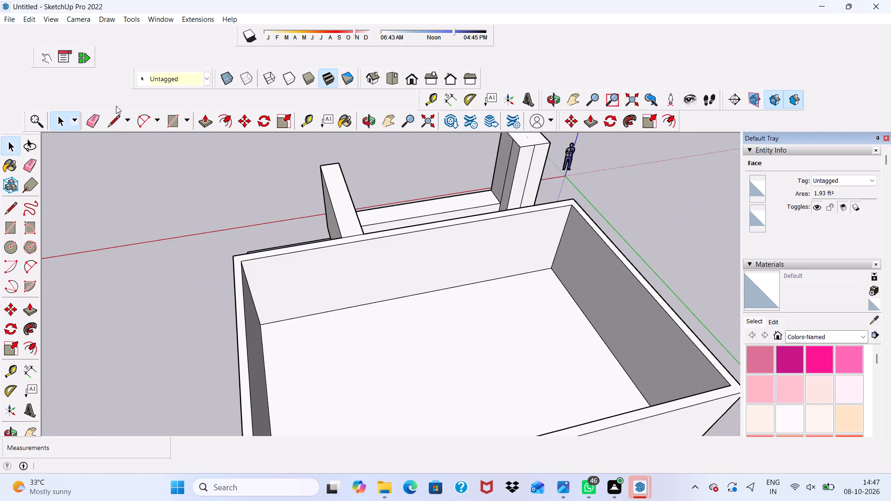
Erase the dividing line running along the corner pillar's face that looks towards the upper room.
scroll(563, 202, up, 4)
scroll(531, 159, up, 1)
scroll(530, 159, down, 4)
middle_drag(521, 187, 492, 238)
scroll(516, 220, up, 2)
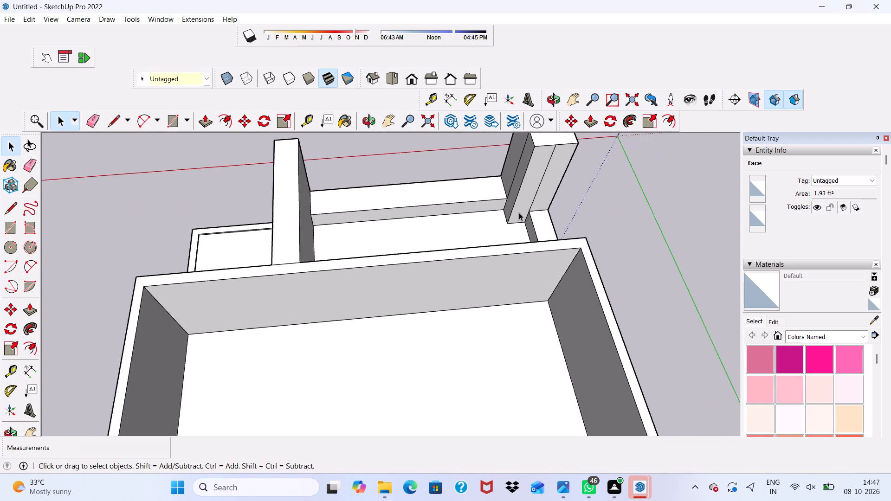
scroll(519, 212, up, 1)
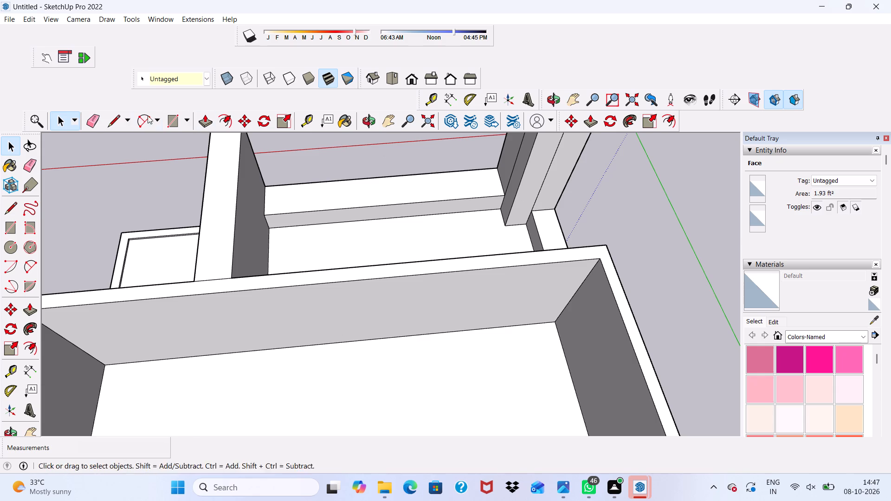
click(99, 121)
scroll(493, 184, up, 3)
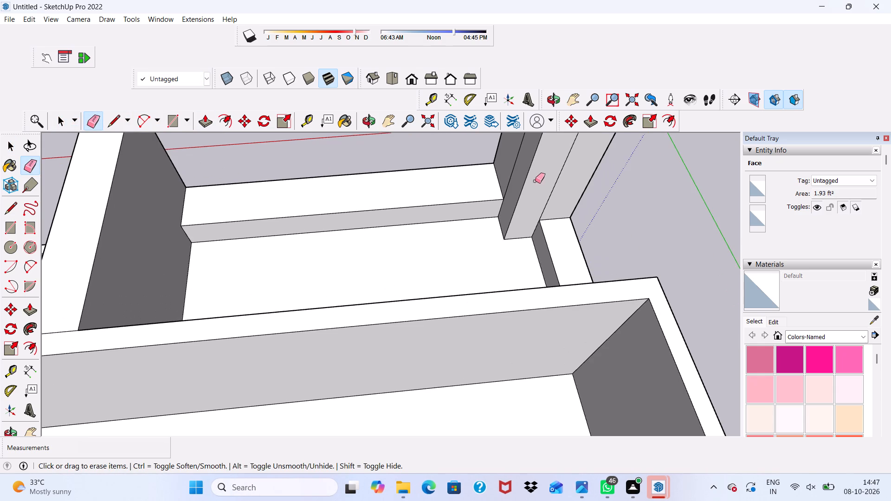
drag(551, 174, 564, 170)
scroll(571, 187, down, 1)
key(space)
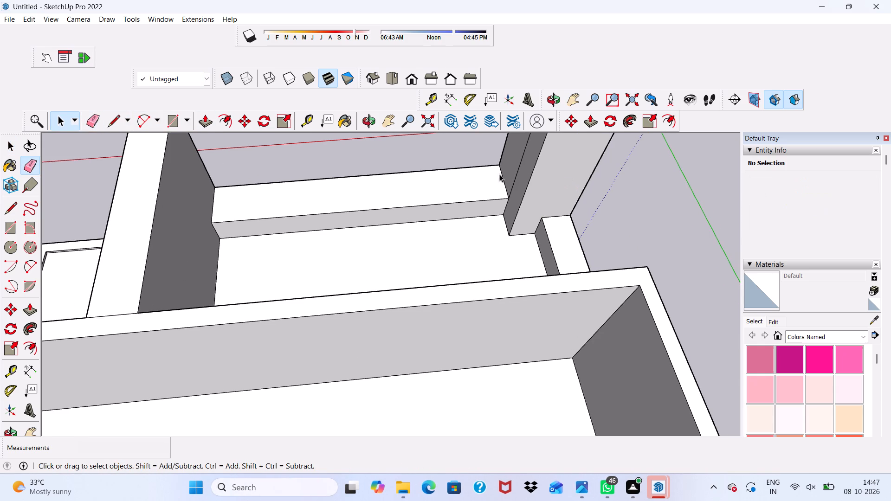
Push the corner pillar's face towards the upper room back flush with the front parapet's inner face.
scroll(504, 171, up, 2)
click(532, 179)
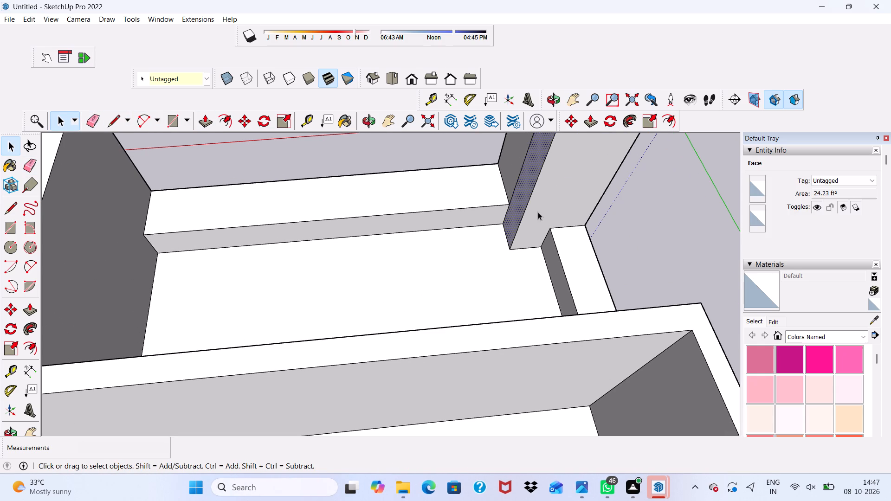
click(538, 212)
click(206, 117)
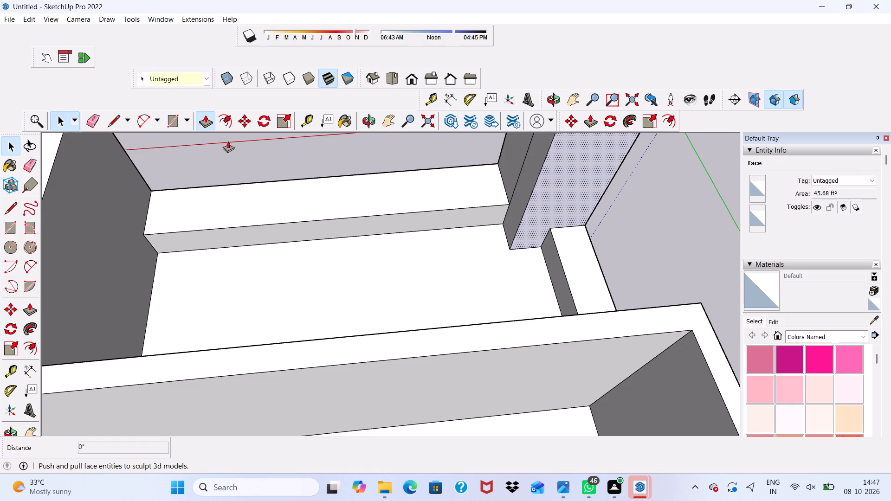
scroll(458, 227, up, 2)
drag(528, 208, 539, 191)
drag(537, 186, 534, 169)
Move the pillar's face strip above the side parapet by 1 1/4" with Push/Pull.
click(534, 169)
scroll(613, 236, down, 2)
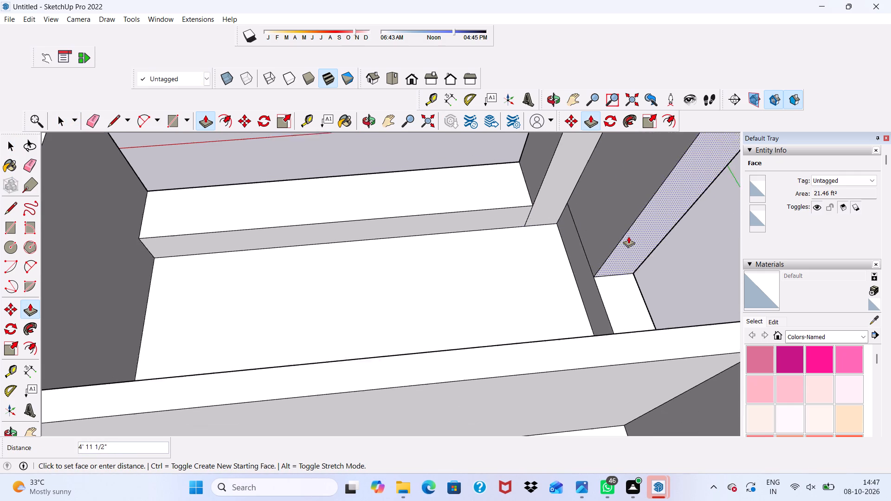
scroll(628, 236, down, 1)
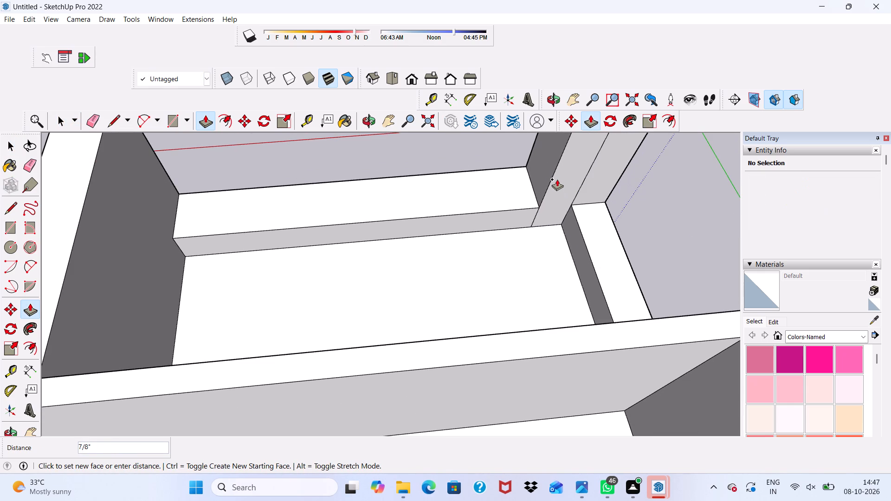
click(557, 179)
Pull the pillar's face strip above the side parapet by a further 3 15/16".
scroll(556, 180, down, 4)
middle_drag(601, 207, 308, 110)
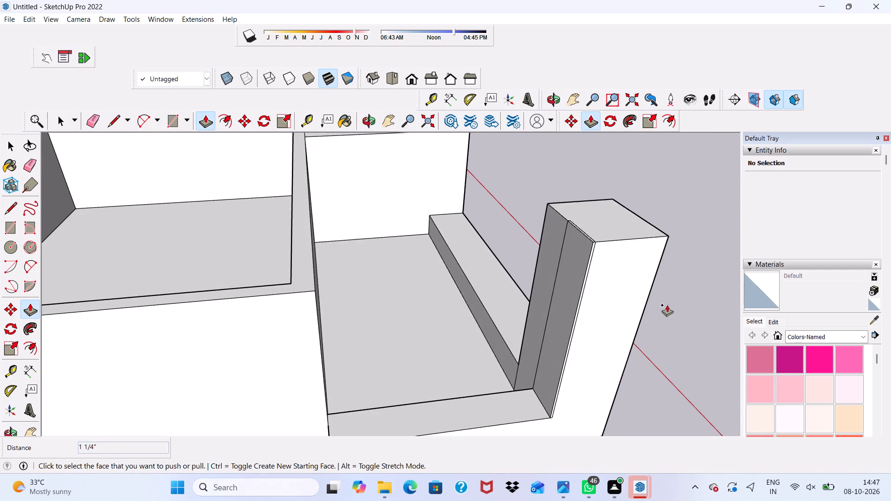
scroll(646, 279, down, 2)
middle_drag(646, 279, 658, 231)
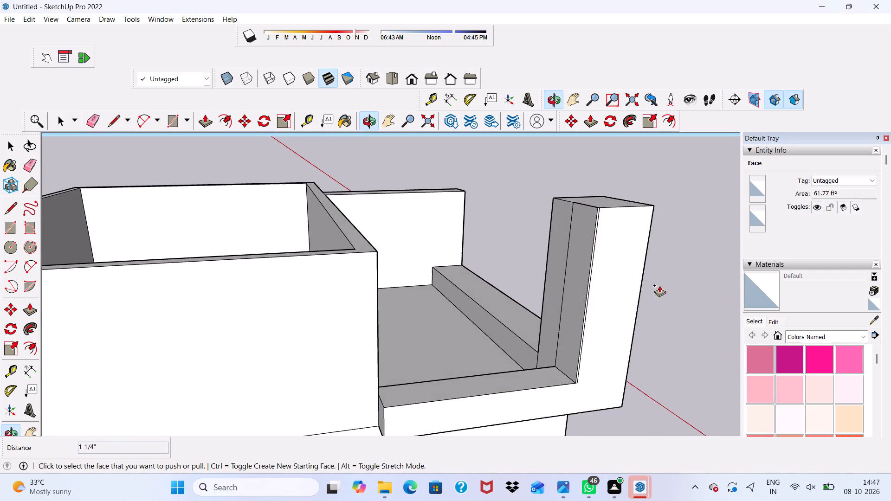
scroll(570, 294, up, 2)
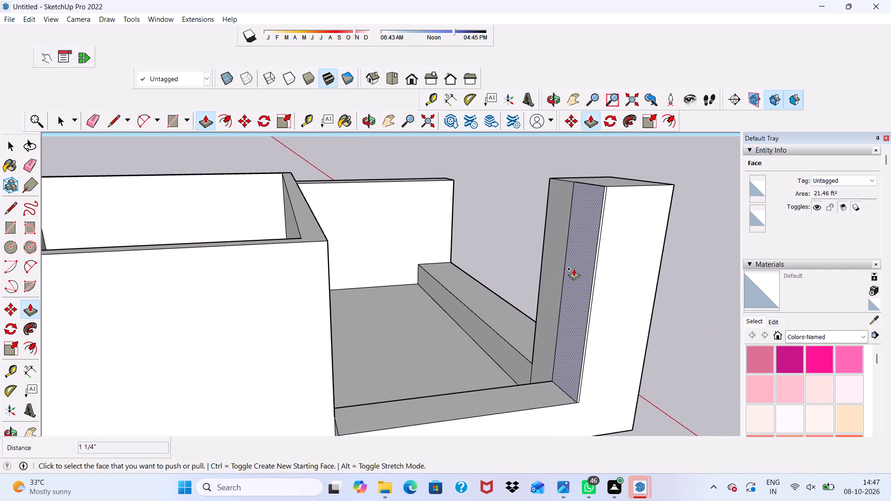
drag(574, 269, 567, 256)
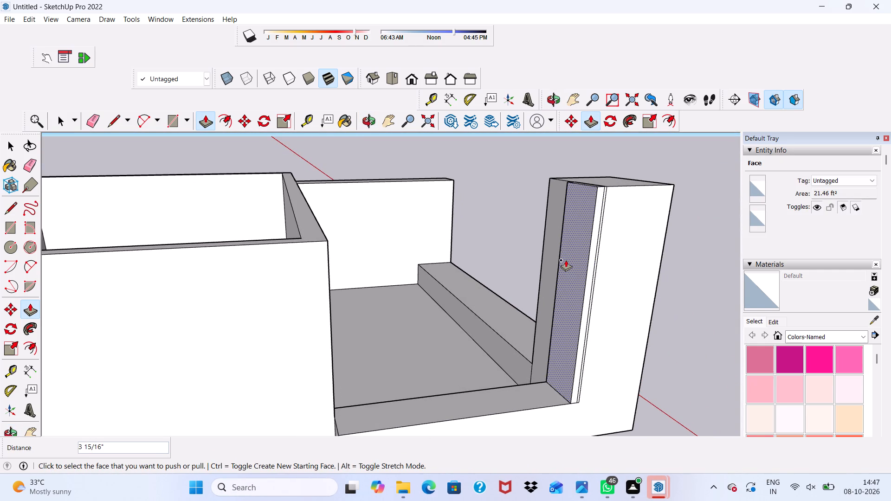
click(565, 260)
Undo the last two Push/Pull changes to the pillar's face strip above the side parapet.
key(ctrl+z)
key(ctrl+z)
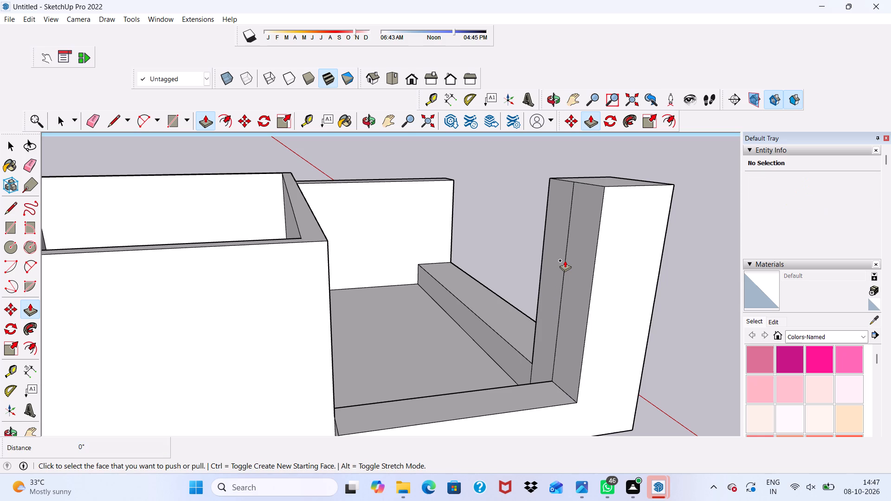
Examine the corner pillar, its joints with the parapets and the overhang from above, the side and the front.
key(space)
scroll(584, 269, down, 1)
scroll(588, 273, up, 5)
scroll(602, 232, down, 2)
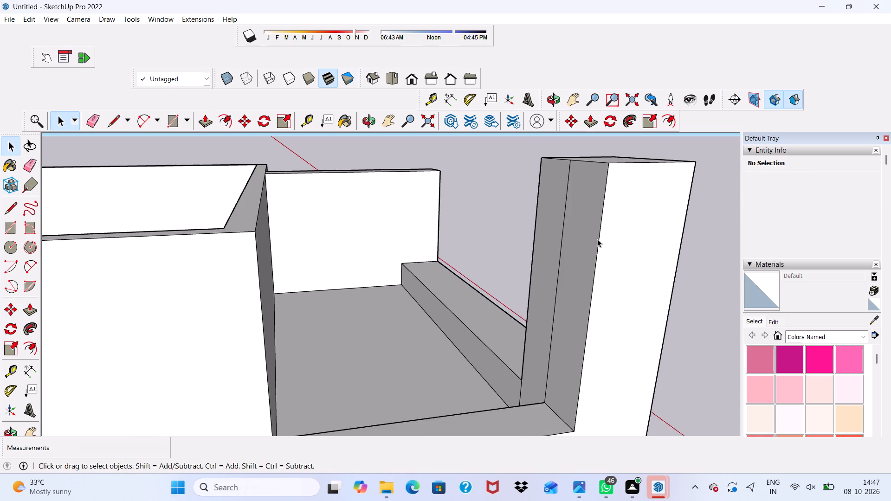
middle_drag(514, 260, 593, 325)
scroll(512, 260, down, 1)
scroll(593, 325, up, 4)
scroll(594, 312, down, 5)
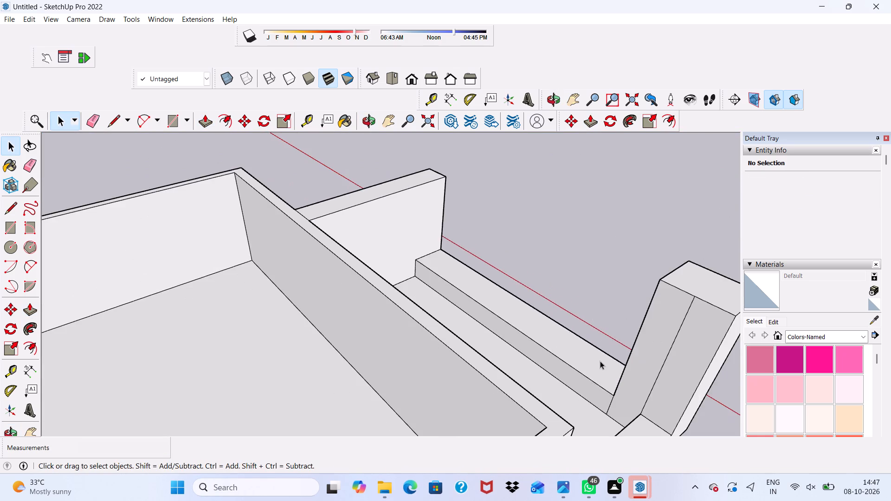
middle_drag(600, 363, 765, 381)
scroll(699, 256, up, 4)
scroll(636, 236, up, 5)
scroll(611, 257, down, 1)
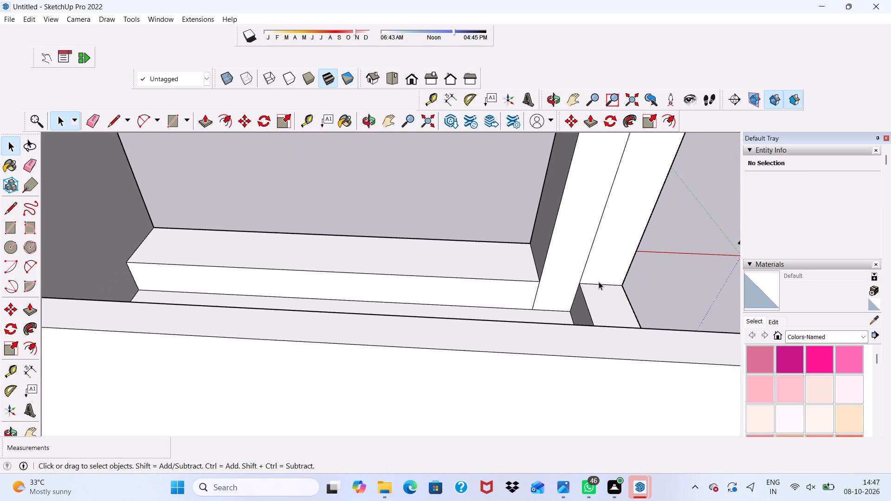
middle_drag(599, 284, 412, 180)
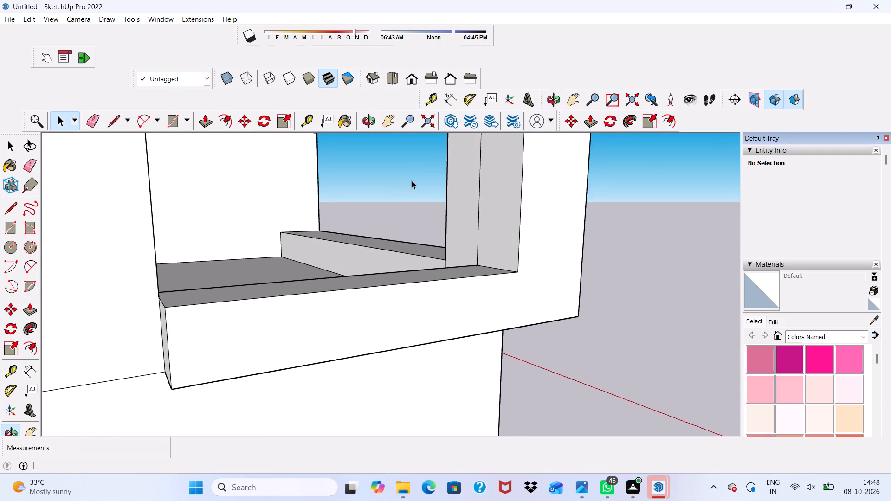
scroll(418, 188, up, 1)
scroll(428, 210, down, 4)
middle_drag(438, 225, 349, 152)
scroll(350, 162, down, 7)
middle_drag(419, 193, 167, 200)
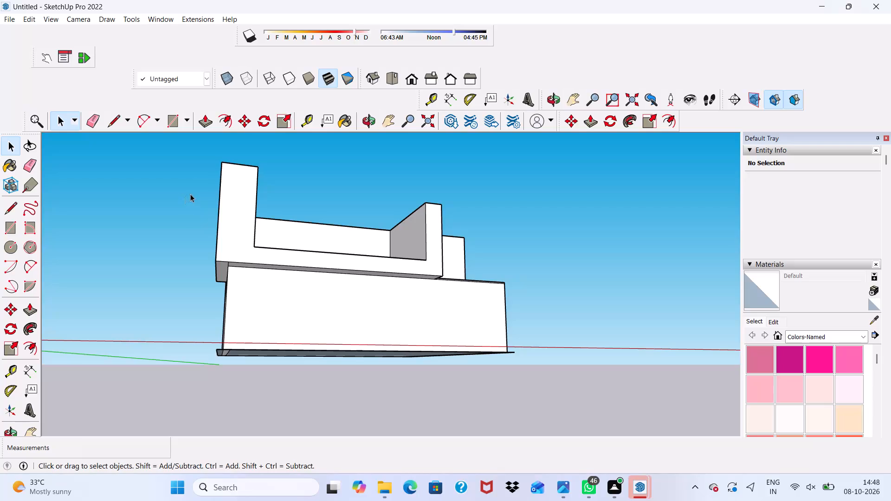
scroll(213, 184, up, 1)
scroll(213, 184, down, 5)
middle_drag(223, 222, 263, 225)
Erase the short diagonal-looking edge across the overhang's underside at the corner between the front and side strips.
scroll(263, 225, up, 11)
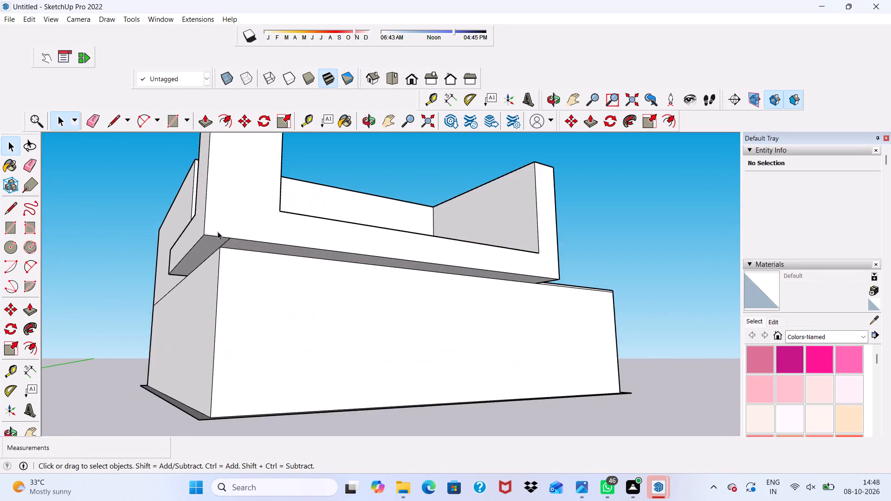
scroll(218, 231, up, 3)
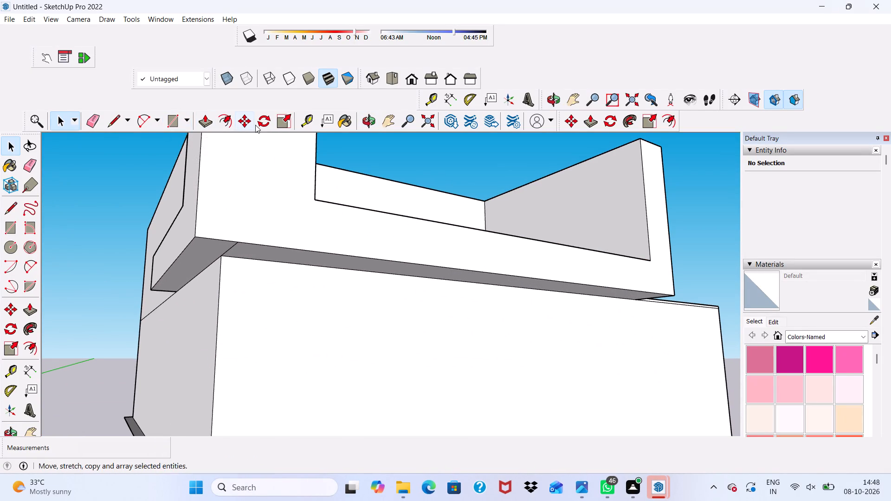
click(95, 117)
scroll(199, 267, up, 4)
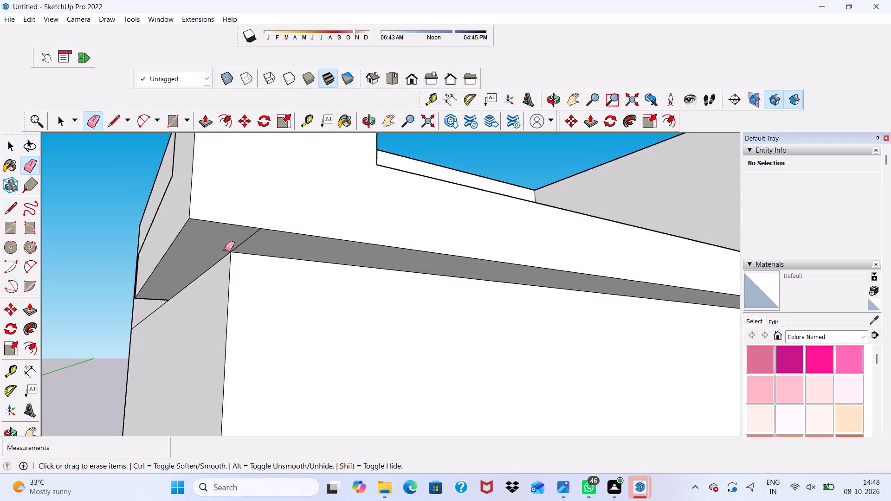
drag(243, 243, 259, 242)
Examine the overhang's underside, the pillar corner and the whole building from below, the side and the front.
scroll(256, 240, down, 2)
middle_drag(256, 236, 84, 137)
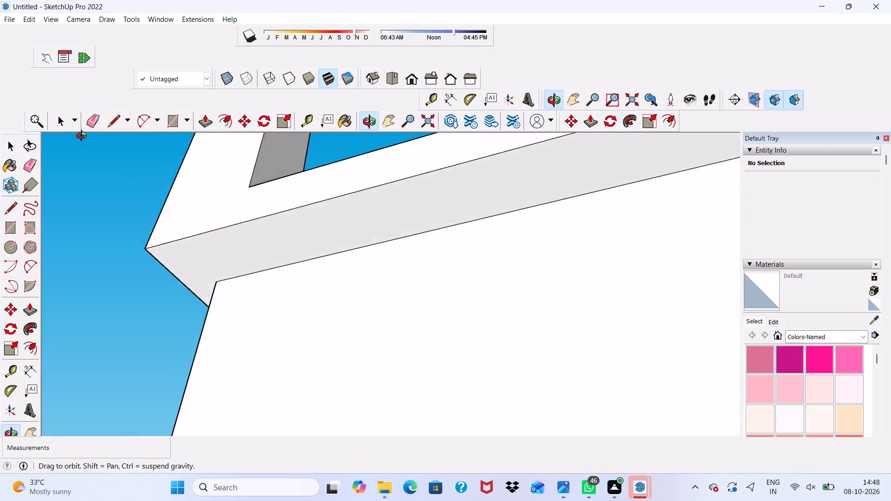
middle_drag(84, 137, 297, 225)
scroll(286, 210, up, 1)
scroll(281, 203, down, 3)
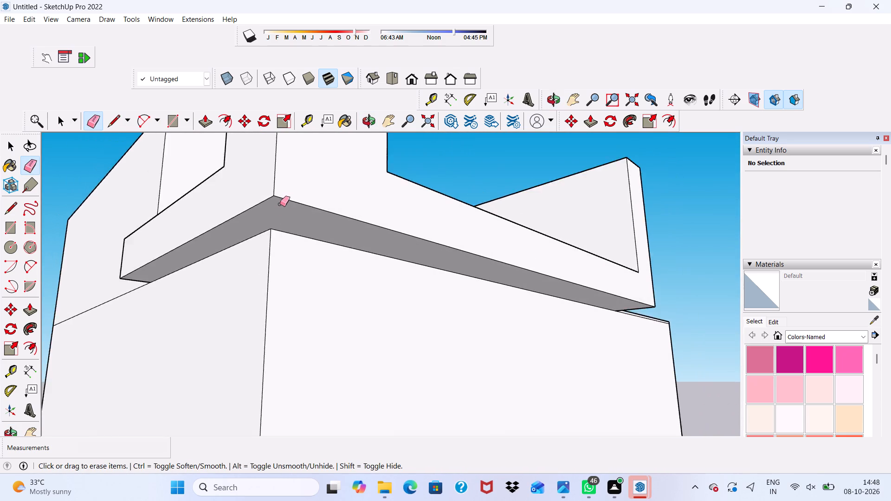
scroll(280, 204, down, 8)
scroll(274, 203, up, 1)
middle_drag(275, 199, 541, 250)
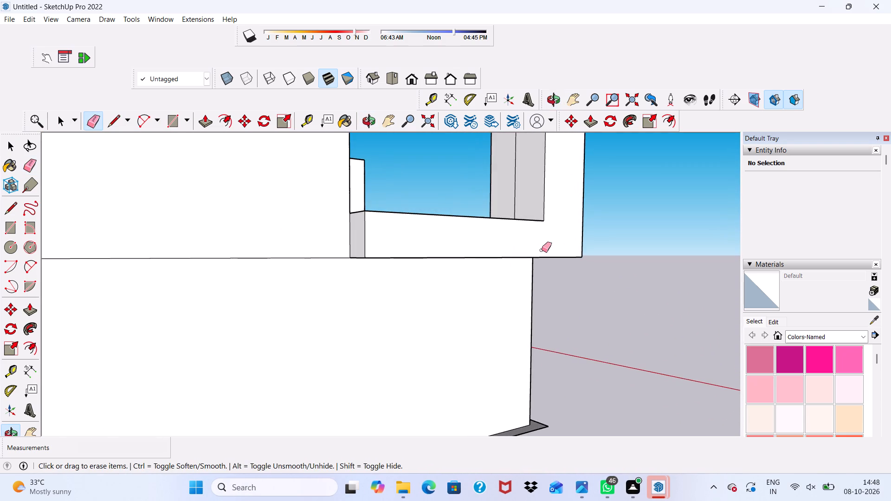
scroll(480, 225, down, 7)
scroll(538, 225, up, 1)
scroll(541, 224, down, 1)
middle_drag(541, 224, 104, 189)
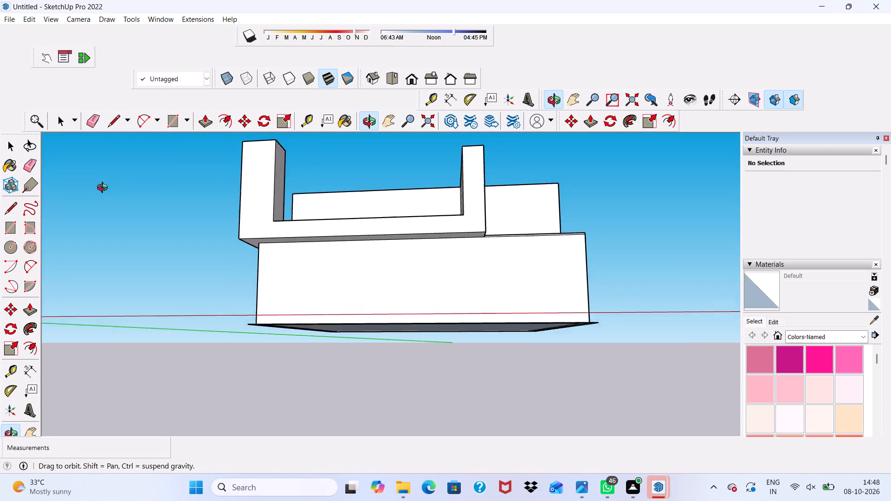
middle_drag(104, 189, 104, 189)
key(space)
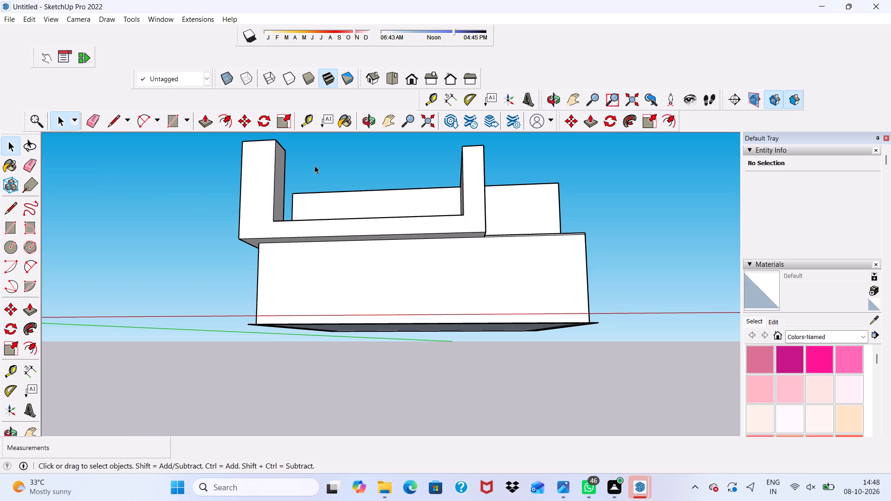
scroll(309, 166, down, 2)
middle_drag(292, 182, 335, 163)
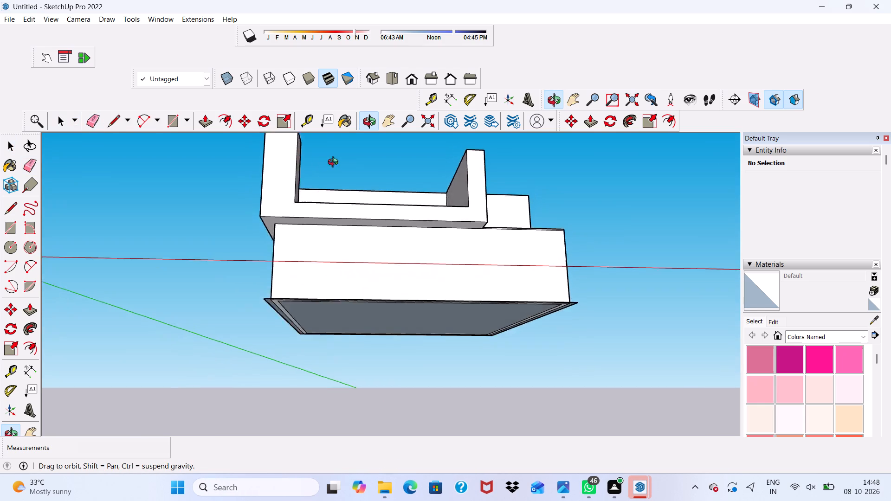
middle_drag(335, 163, 253, 166)
scroll(300, 242, up, 1)
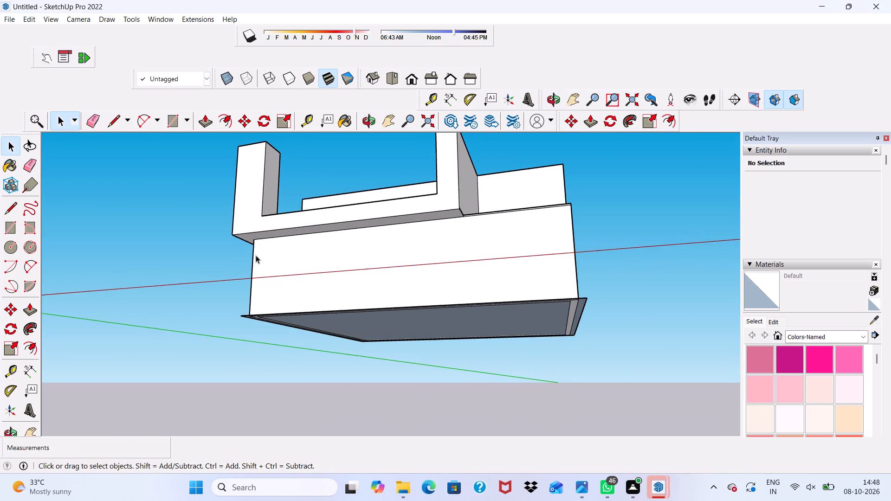
scroll(228, 262, down, 4)
middle_drag(335, 261, 365, 289)
scroll(369, 244, up, 3)
middle_drag(369, 238, 367, 221)
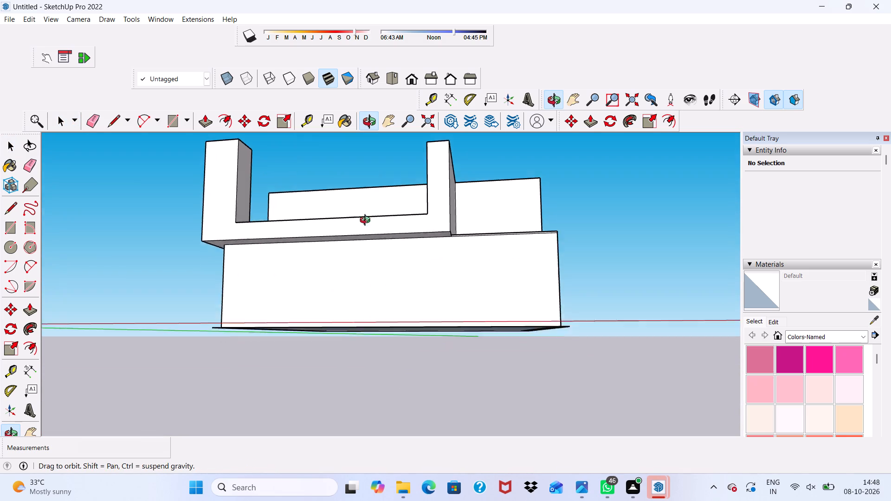
middle_drag(367, 221, 364, 228)
scroll(364, 228, up, 3)
Push the underside of the overhanging front strip up by 3 15/16".
click(359, 229)
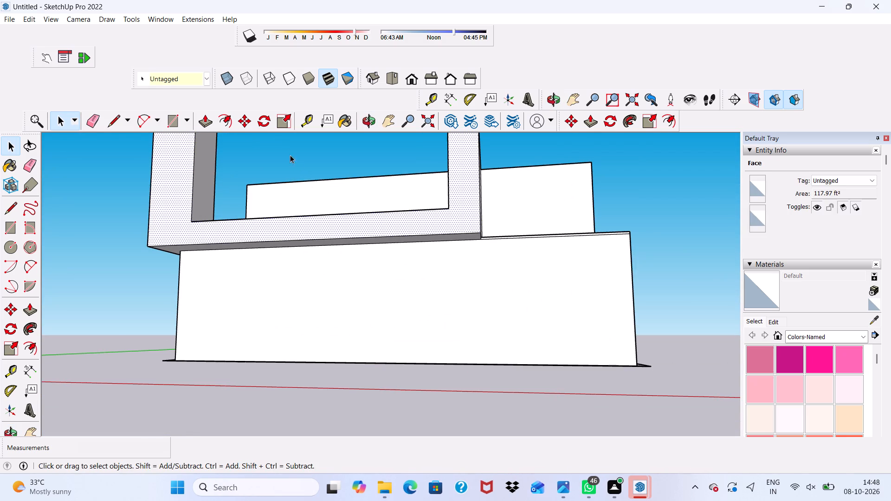
scroll(444, 243, down, 2)
middle_drag(491, 252, 490, 162)
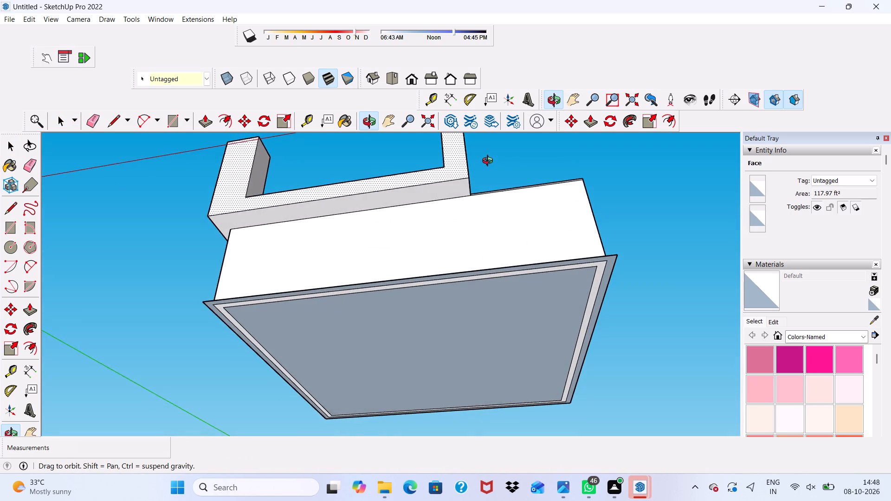
middle_drag(490, 162, 500, 185)
scroll(435, 211, up, 3)
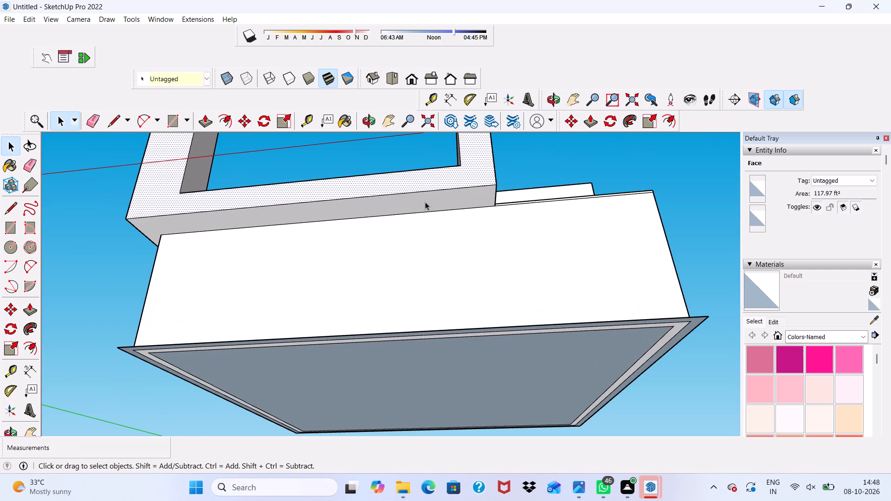
click(424, 199)
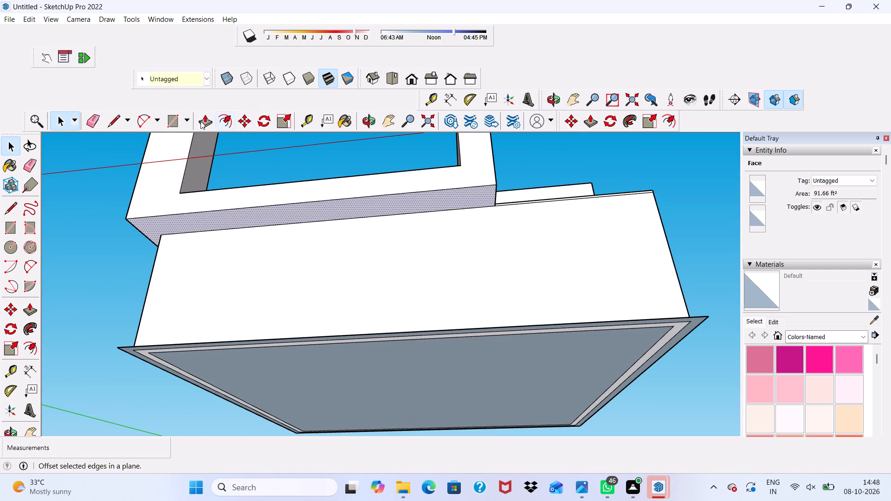
click(202, 113)
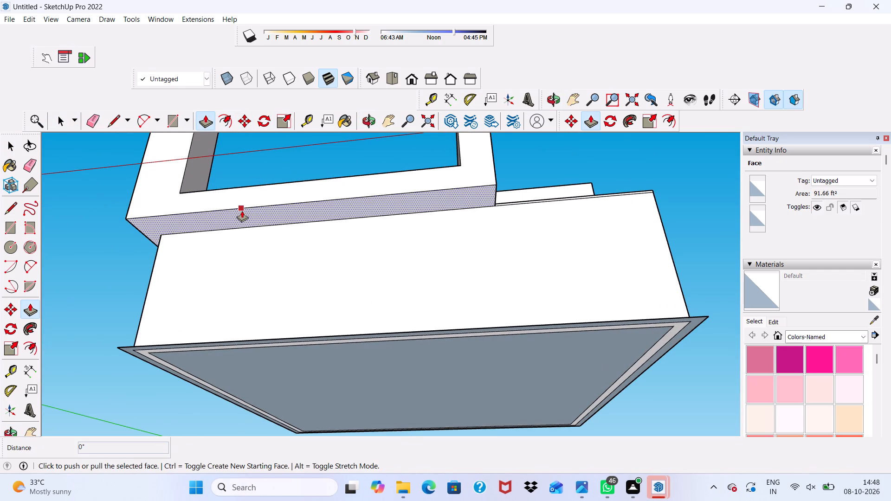
click(242, 211)
click(235, 204)
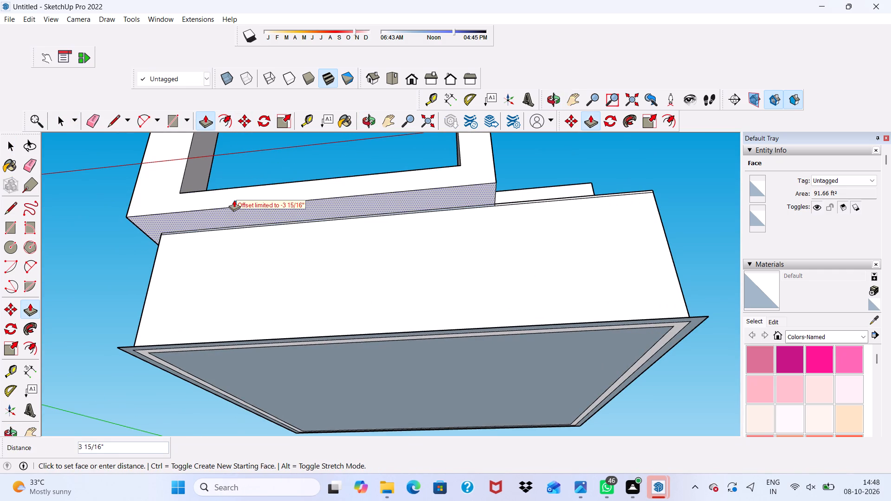
drag(234, 200, 233, 191)
Pull the overhang frame's front face outward by about 8 5/16".
scroll(280, 232, up, 4)
scroll(253, 190, up, 2)
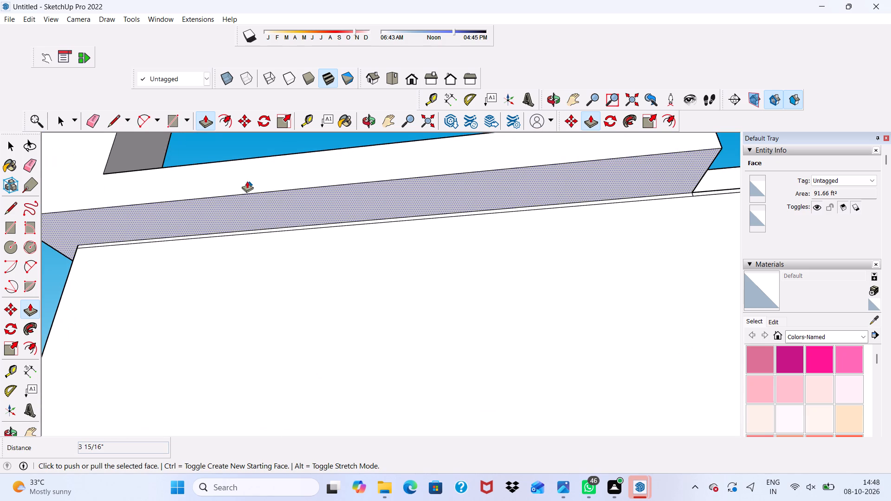
key(space)
click(242, 180)
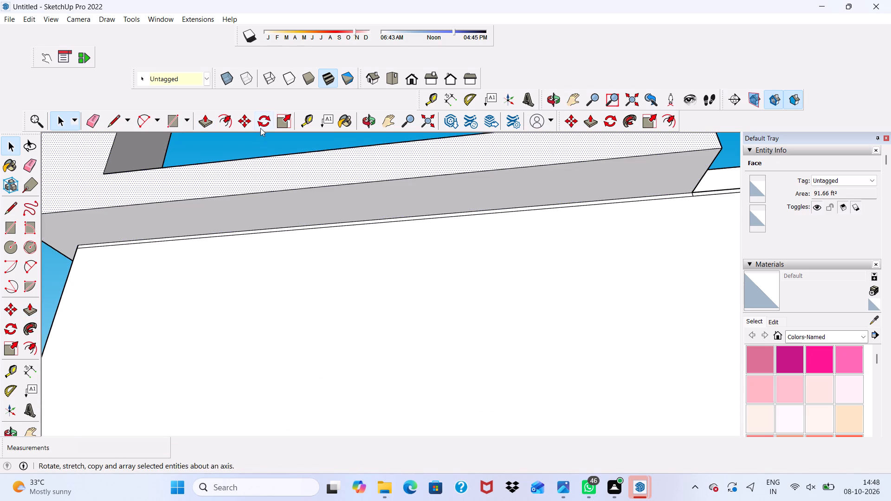
click(207, 117)
drag(226, 175, 219, 173)
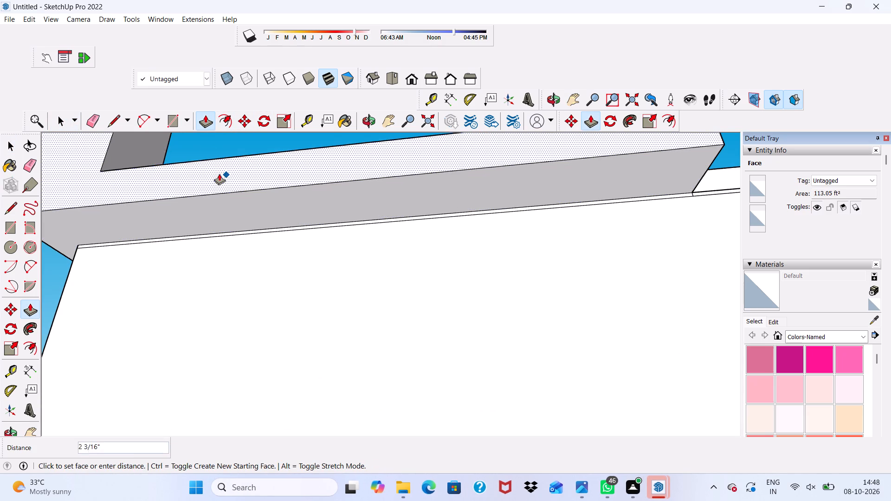
drag(219, 173, 208, 171)
Push the corner pillar's inner side face in by about 1' 3 7/16" to make the pillar thinner.
scroll(200, 166, down, 12)
middle_drag(283, 221, 319, 280)
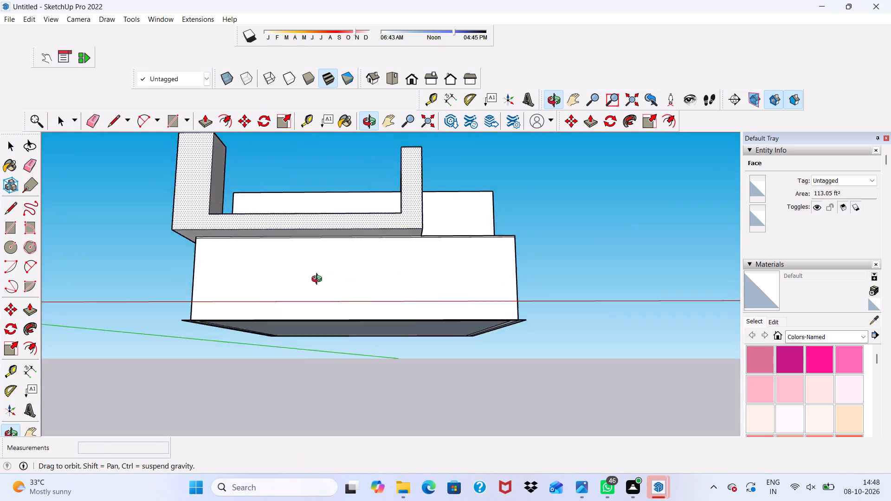
middle_drag(319, 280, 176, 362)
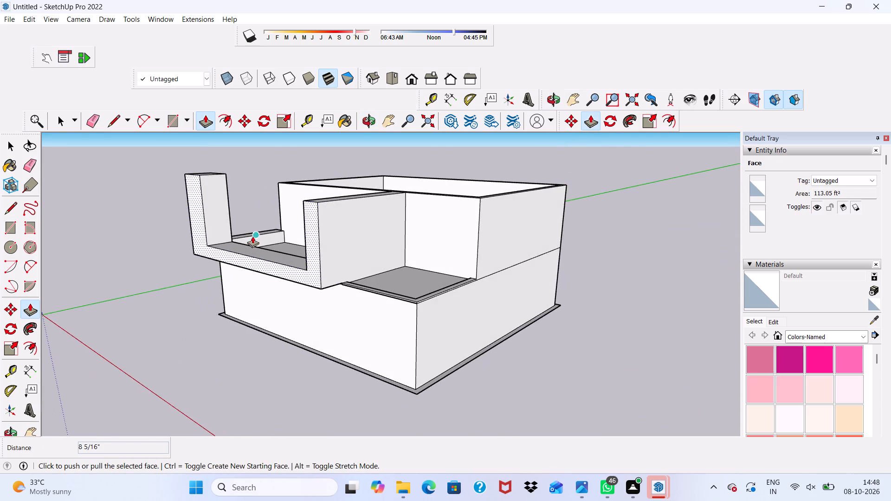
scroll(253, 228, up, 3)
scroll(212, 195, up, 2)
key(space)
click(200, 213)
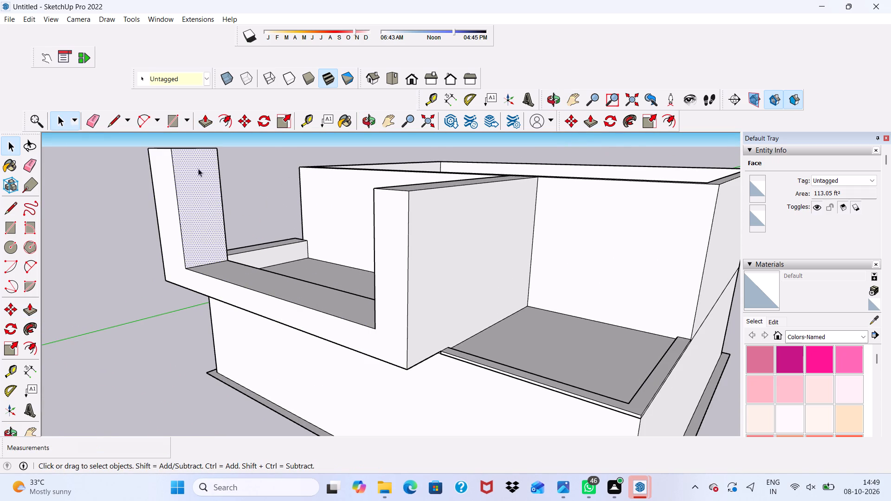
click(207, 115)
drag(202, 192, 200, 191)
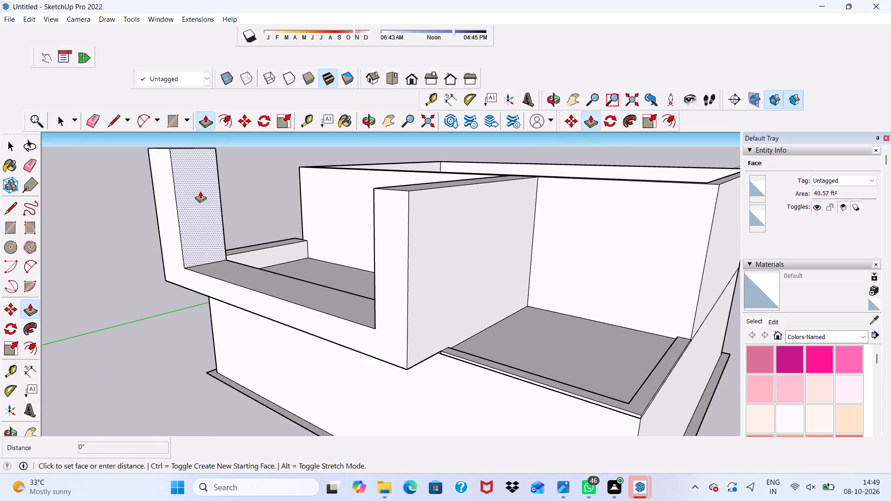
drag(200, 191, 194, 180)
Push the front part of the corner pillar's inner side face further in by about 1' 3 9/16".
scroll(181, 186, down, 3)
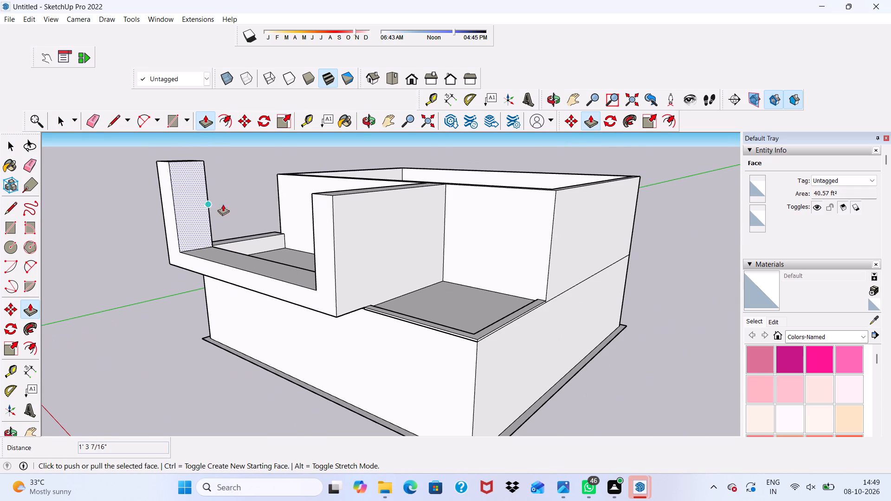
middle_drag(116, 247, 358, 240)
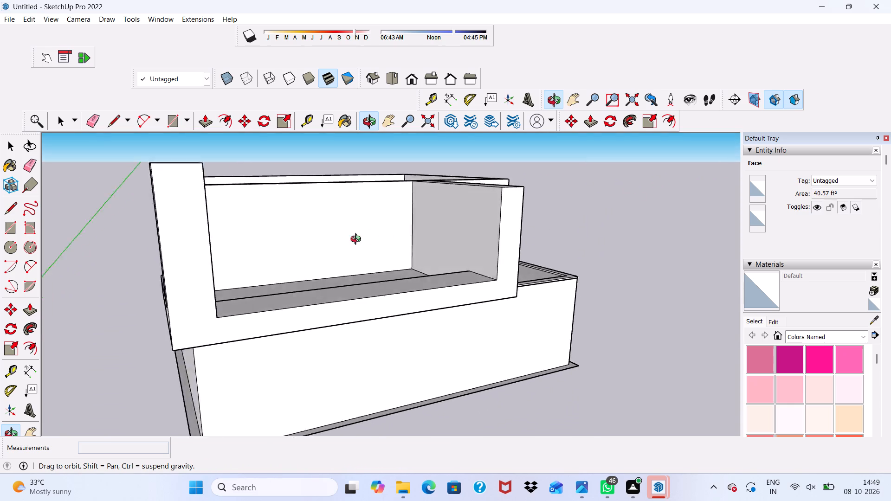
middle_drag(358, 240, 600, 254)
scroll(630, 250, up, 4)
middle_drag(585, 230, 625, 239)
scroll(585, 230, down, 1)
scroll(563, 236, up, 2)
key(space)
drag(573, 237, 568, 234)
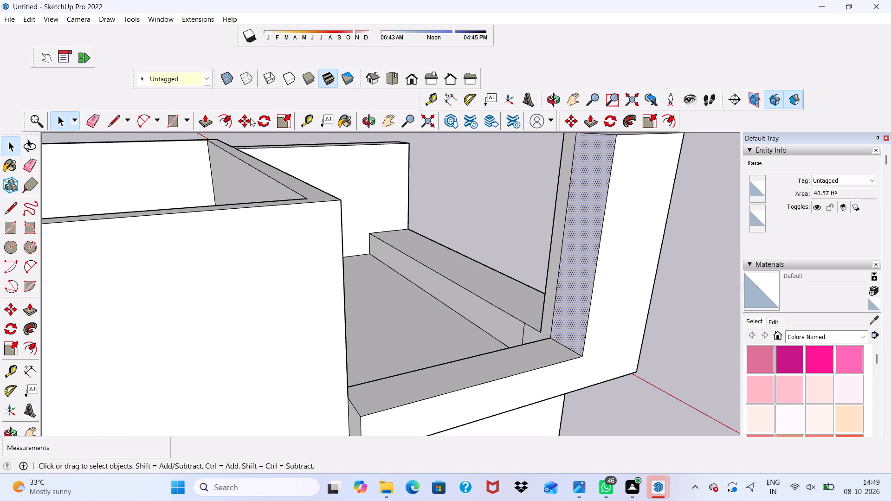
click(204, 123)
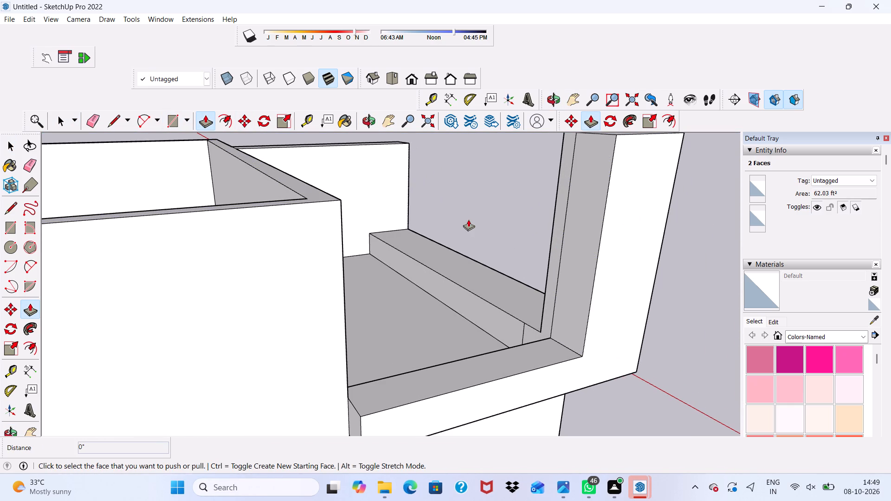
drag(571, 253, 580, 243)
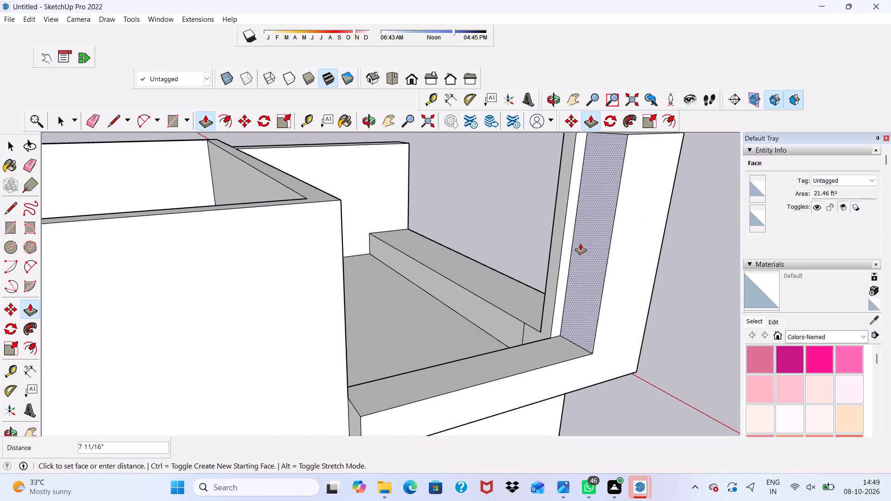
drag(580, 243, 589, 231)
Push the pillar's narrow rear-facing strip beside the side parapet toward the front by about 1' 3 9/16".
scroll(558, 240, down, 3)
middle_drag(561, 262, 489, 233)
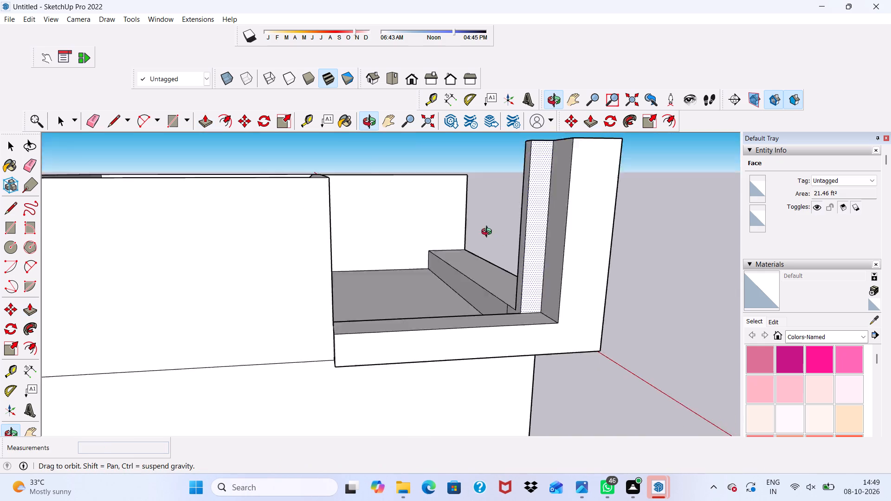
middle_drag(489, 233, 108, 292)
scroll(210, 183, up, 4)
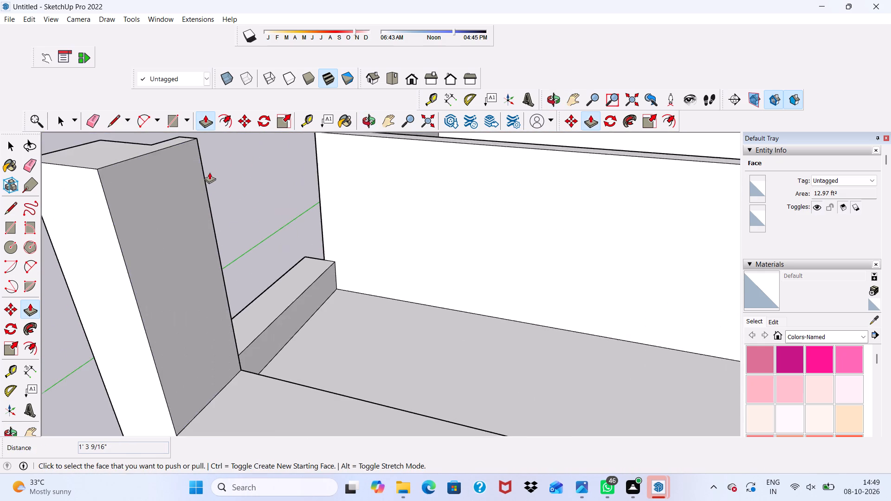
scroll(203, 161, down, 1)
middle_drag(203, 161, 63, 304)
scroll(324, 147, up, 3)
scroll(222, 172, down, 1)
scroll(188, 185, up, 2)
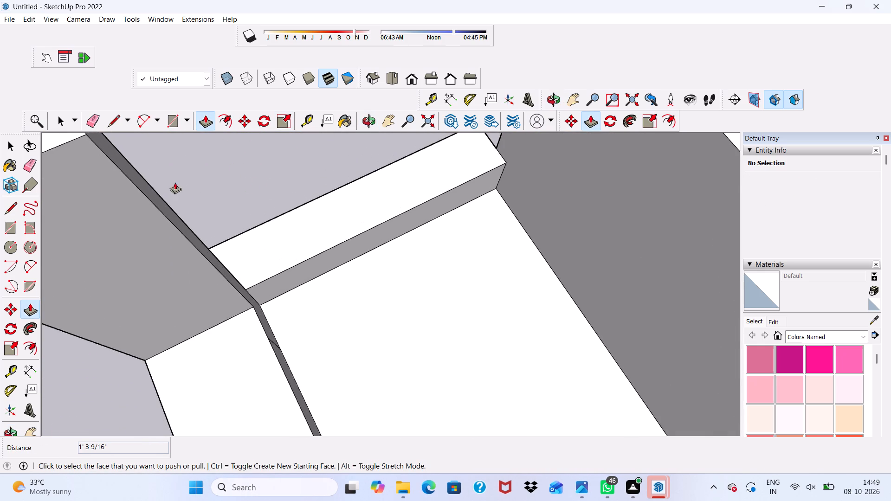
click(151, 185)
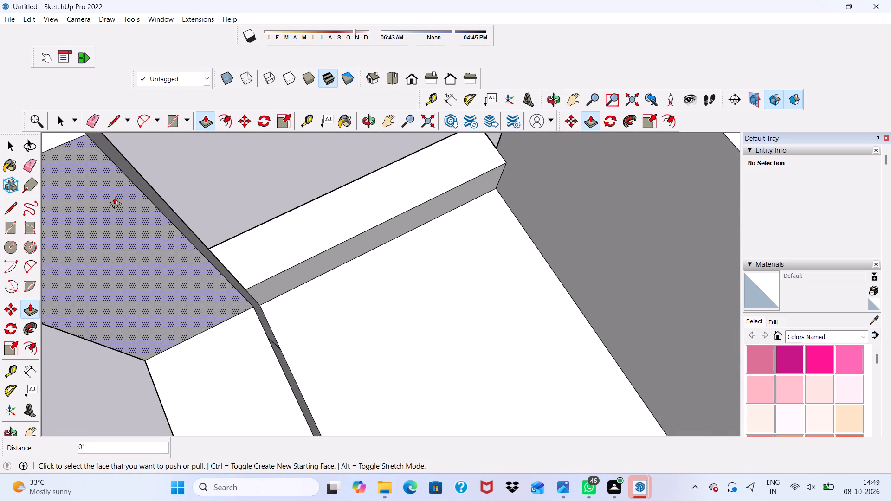
drag(136, 173, 102, 193)
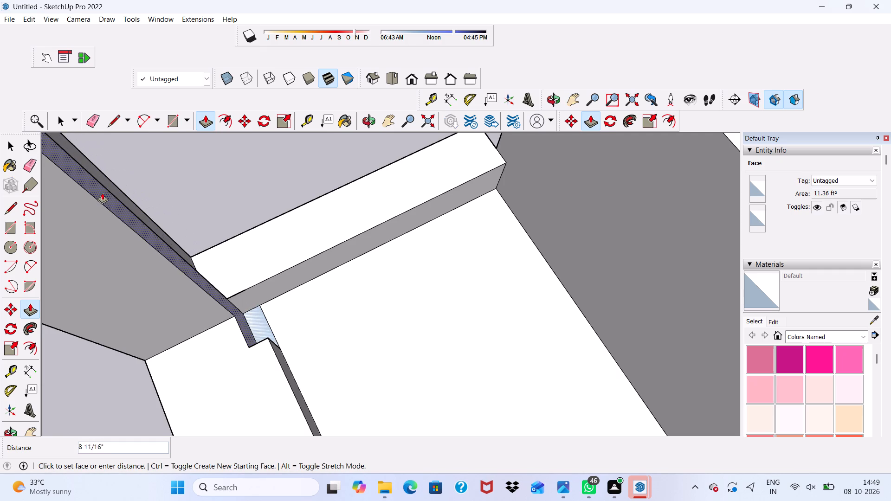
drag(102, 193, 48, 198)
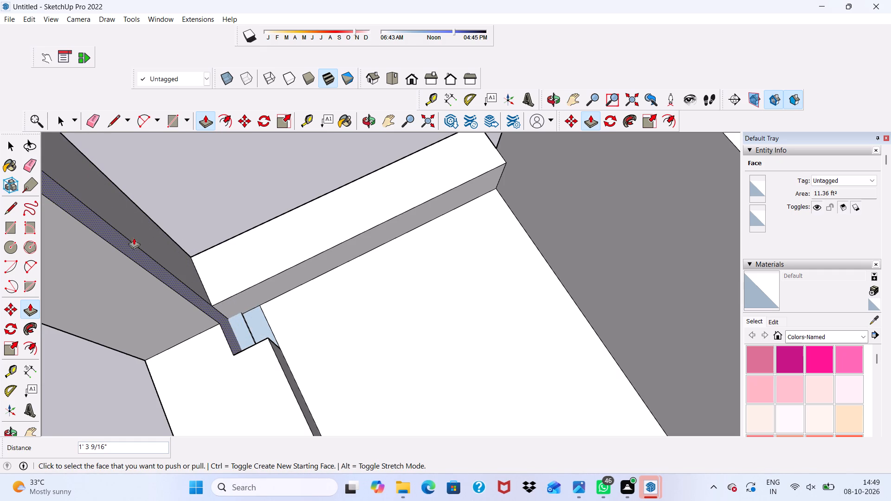
Push the bottom face of the small block hanging below the overhang near the pillar corner upward.
scroll(319, 271, down, 7)
middle_drag(313, 274, 548, 116)
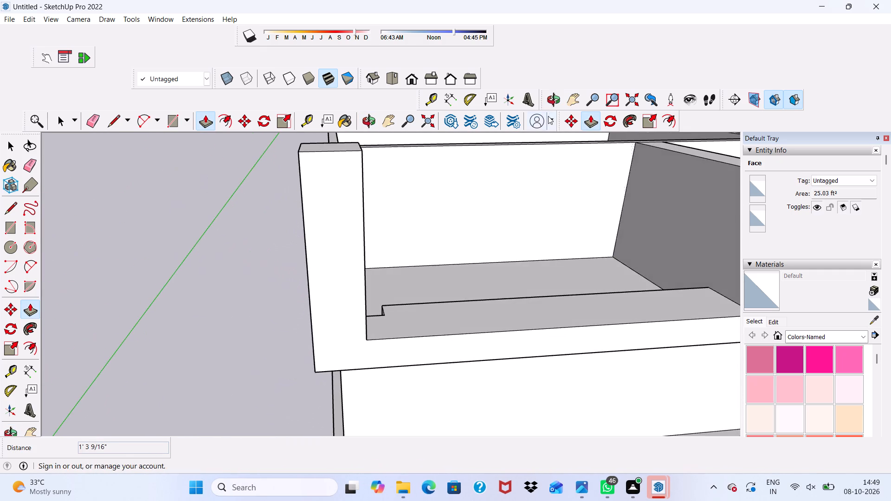
scroll(323, 288, up, 1)
middle_drag(323, 284, 457, 230)
scroll(455, 259, up, 3)
scroll(418, 258, down, 9)
middle_drag(442, 309, 334, 262)
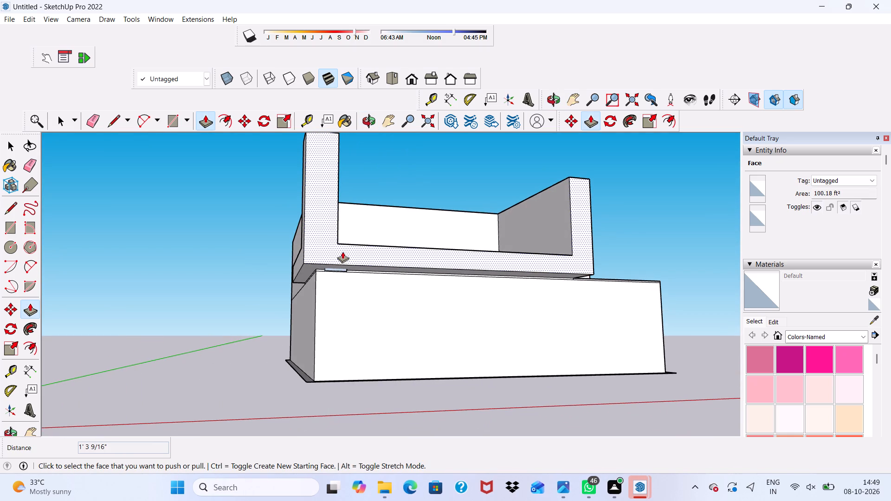
middle_drag(324, 248, 450, 211)
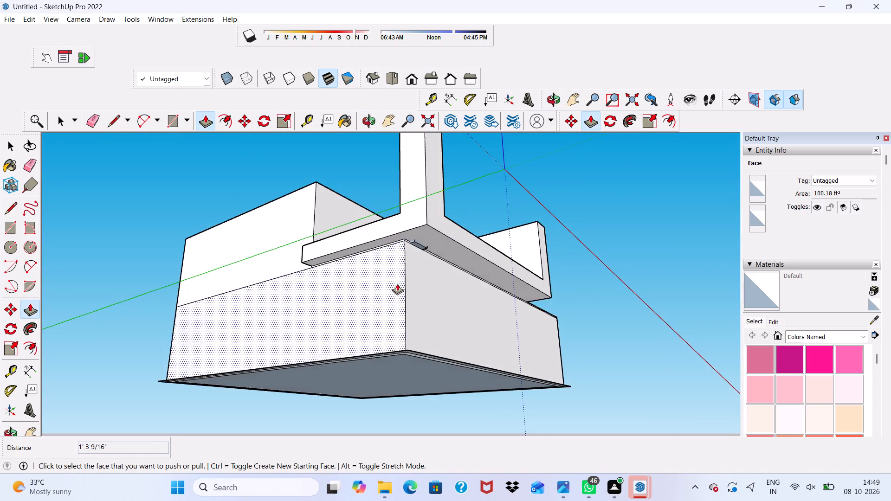
scroll(397, 280, up, 18)
scroll(430, 245, up, 4)
scroll(431, 235, down, 1)
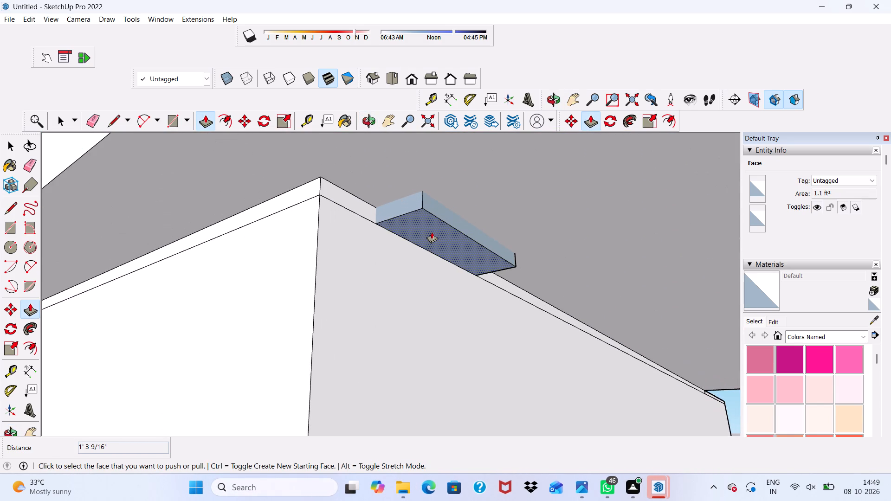
key(space)
click(419, 228)
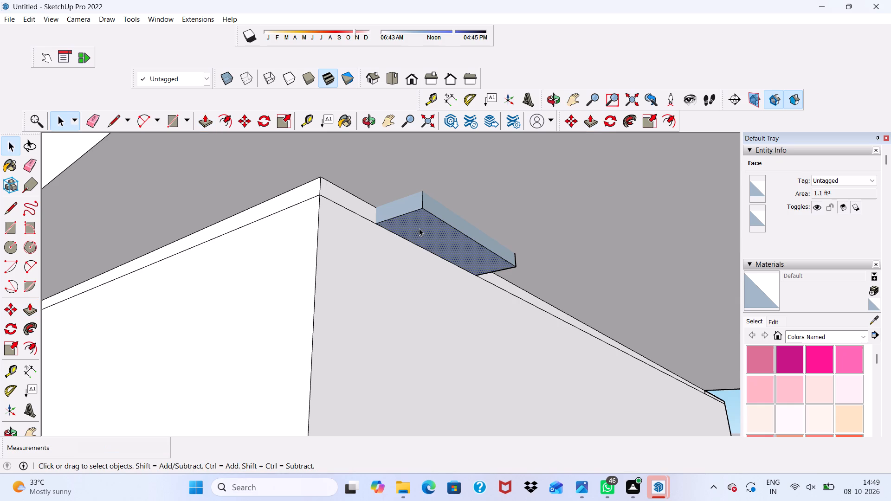
click(205, 117)
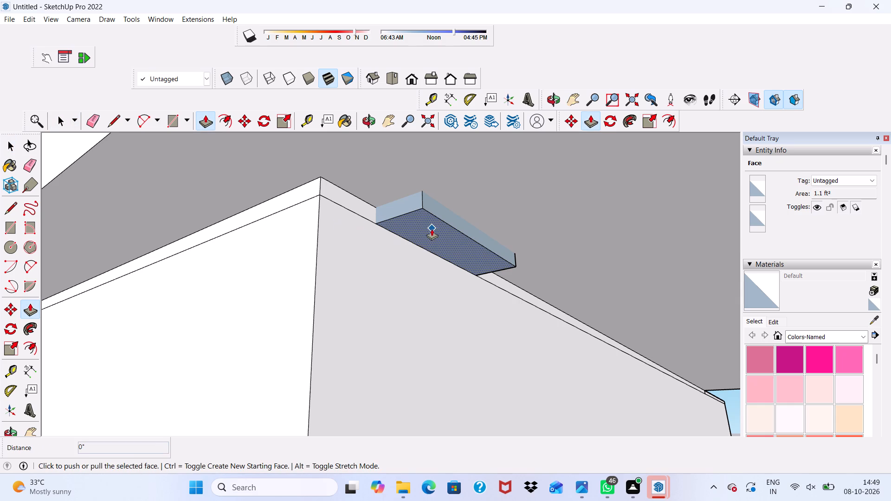
drag(432, 229, 435, 210)
Pull the side parapet's end face about 2' 3/16" across the notch beside the pillar to meet the front parapet.
scroll(458, 264, down, 11)
middle_drag(434, 237, 115, 424)
middle_drag(361, 231, 53, 276)
scroll(363, 209, up, 4)
scroll(359, 202, down, 1)
middle_drag(359, 202, 217, 214)
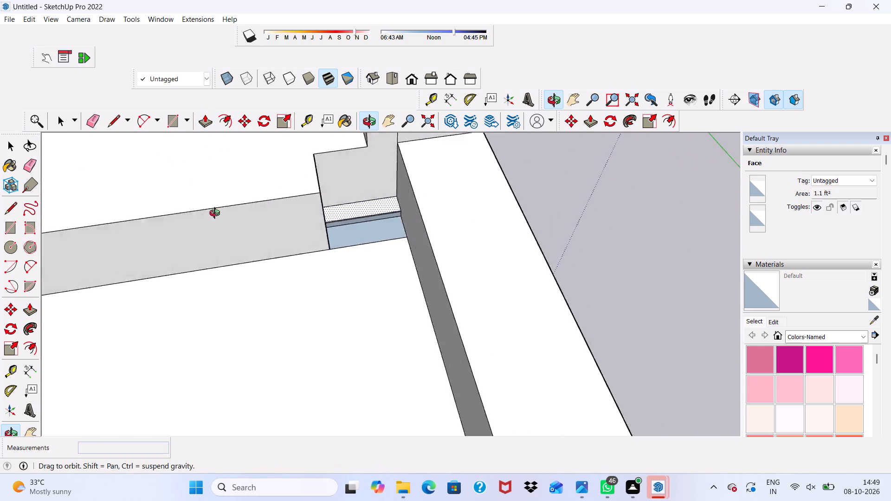
middle_drag(217, 214, 142, 210)
scroll(358, 203, up, 4)
click(349, 181)
key(space)
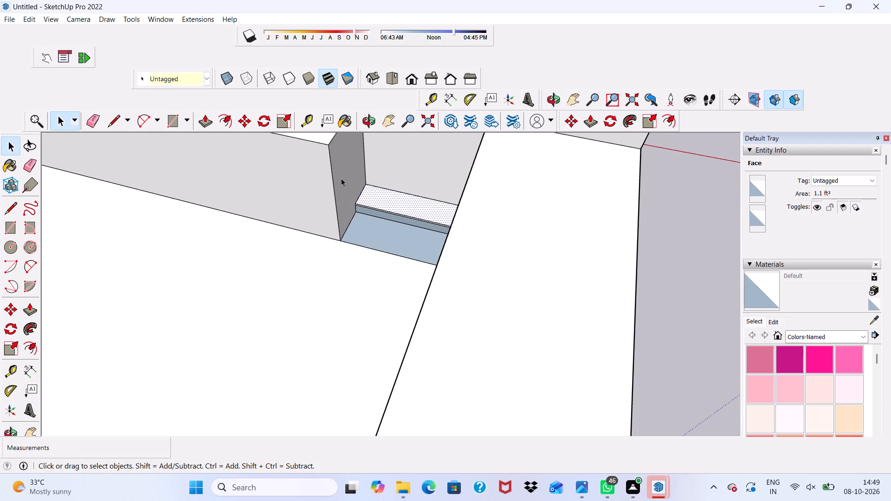
click(341, 178)
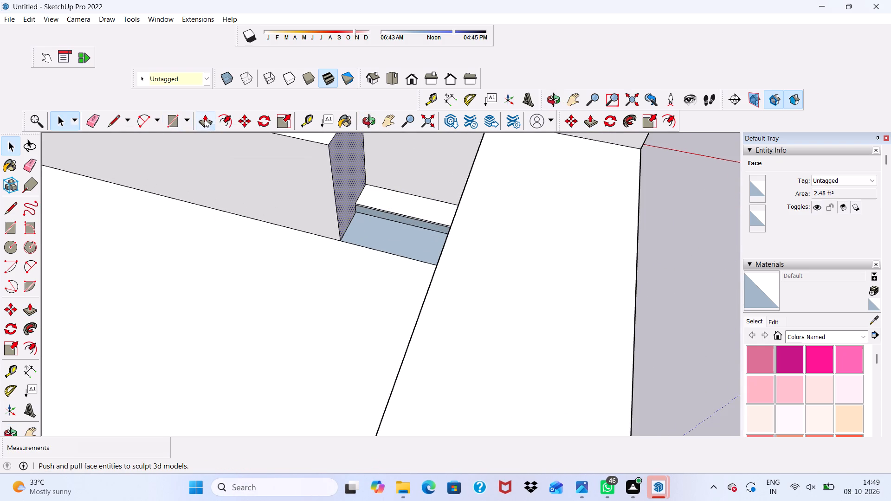
click(205, 119)
click(347, 186)
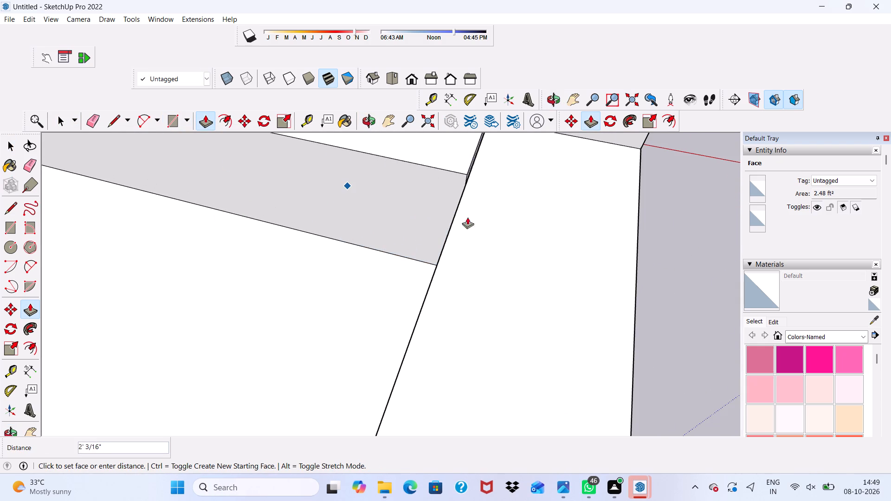
click(473, 220)
scroll(486, 212, down, 12)
middle_drag(543, 222, 481, 164)
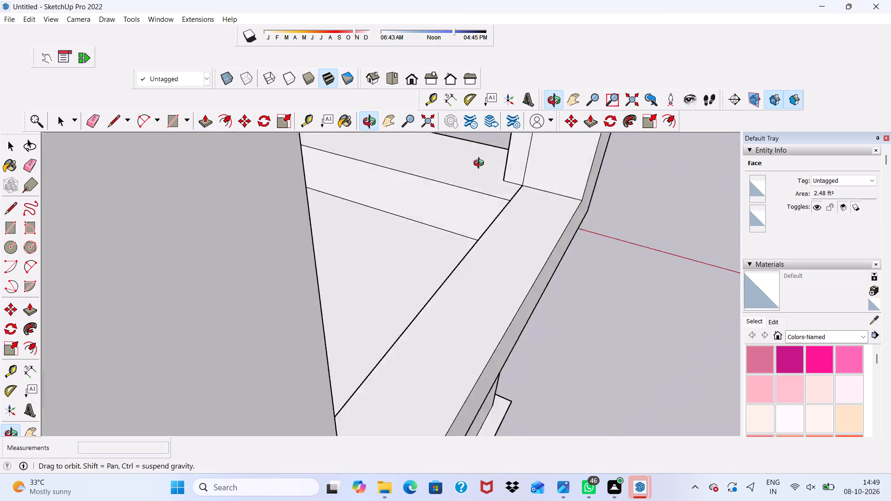
Pull the side parapet's end face about 2' 1/4" across the notch beside the pillar until it meets the front parapet.
middle_drag(481, 164, 173, 141)
scroll(454, 270, down, 4)
middle_drag(477, 302, 264, 238)
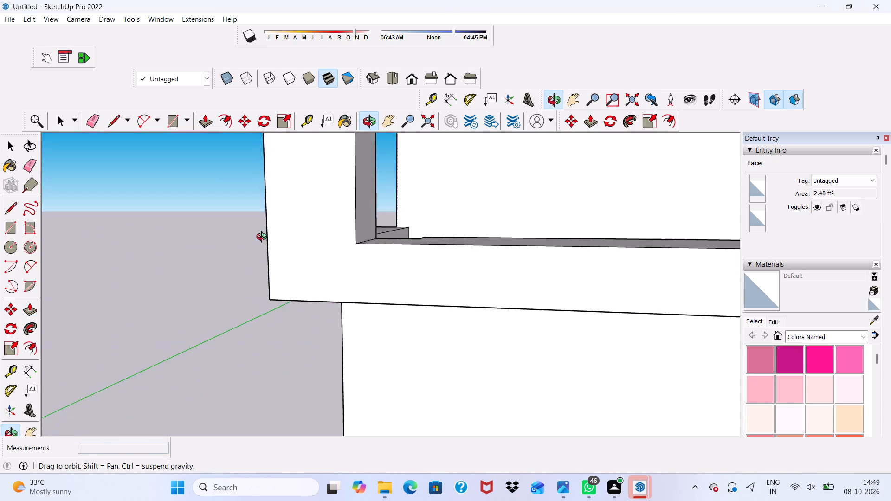
middle_drag(264, 238, 261, 250)
scroll(374, 242, down, 4)
key(space)
scroll(373, 251, down, 4)
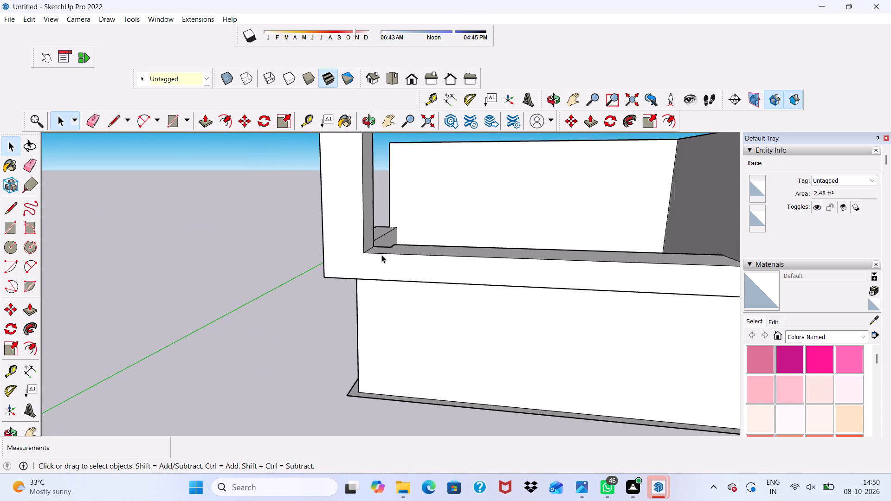
middle_drag(381, 255, 46, 330)
scroll(340, 262, up, 12)
middle_drag(341, 231, 341, 231)
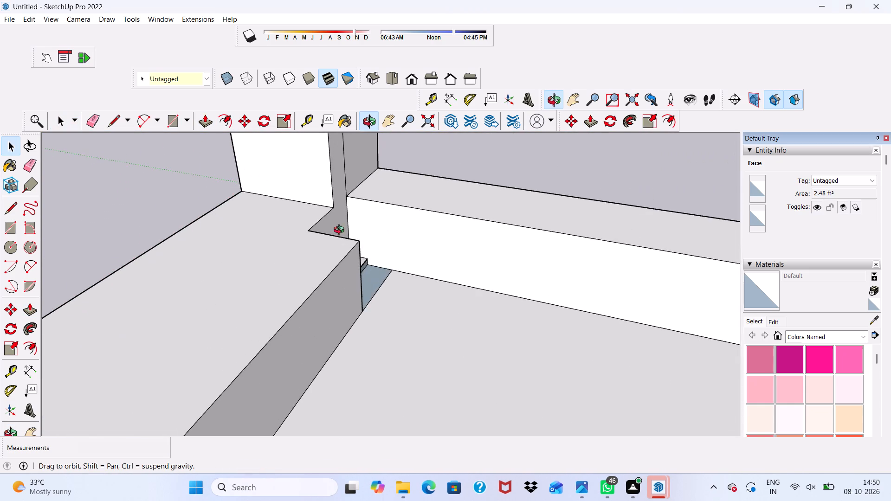
middle_drag(341, 231, 5, 247)
scroll(356, 236, up, 3)
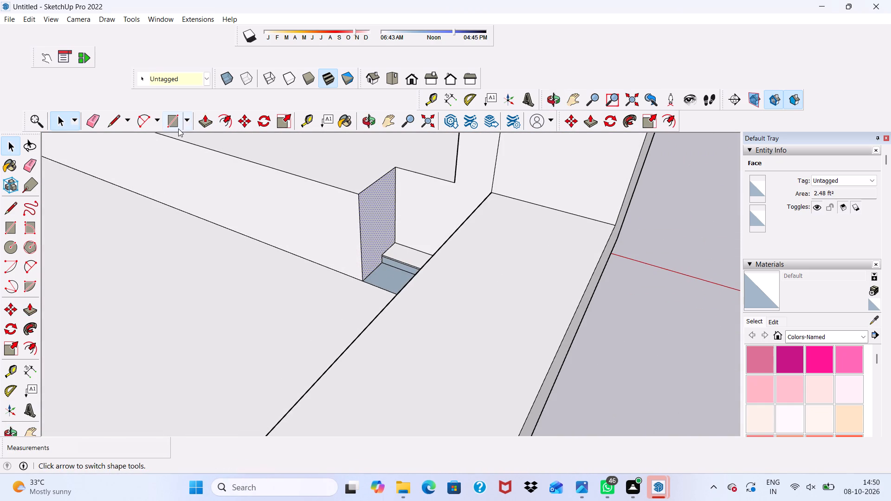
click(208, 120)
click(373, 218)
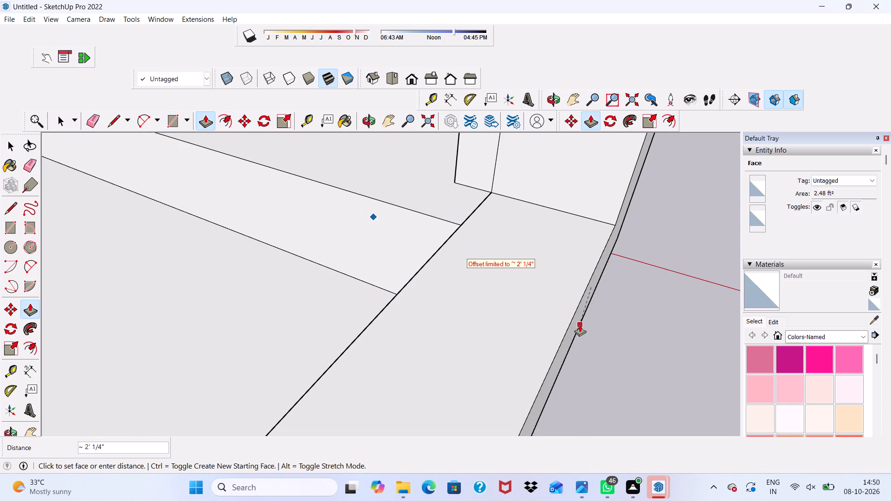
click(566, 323)
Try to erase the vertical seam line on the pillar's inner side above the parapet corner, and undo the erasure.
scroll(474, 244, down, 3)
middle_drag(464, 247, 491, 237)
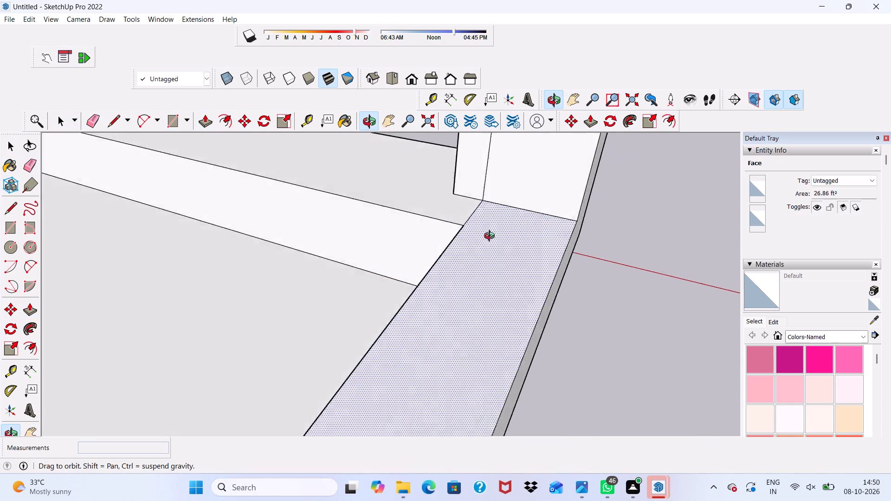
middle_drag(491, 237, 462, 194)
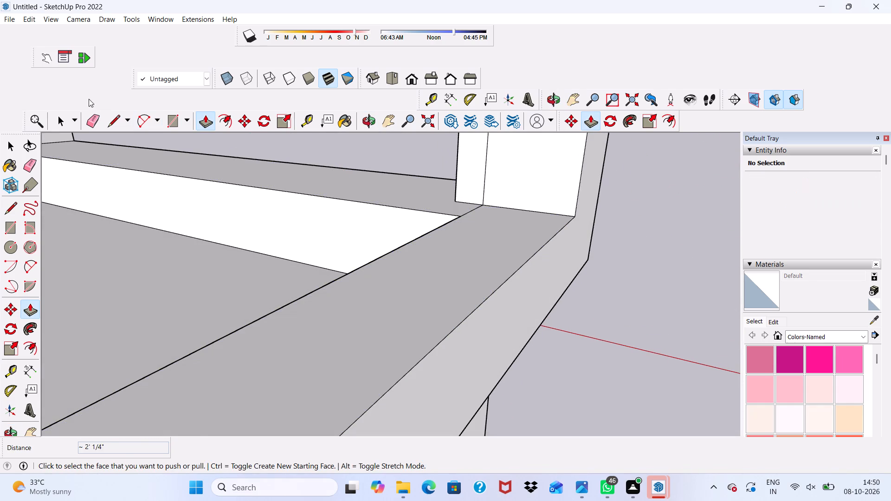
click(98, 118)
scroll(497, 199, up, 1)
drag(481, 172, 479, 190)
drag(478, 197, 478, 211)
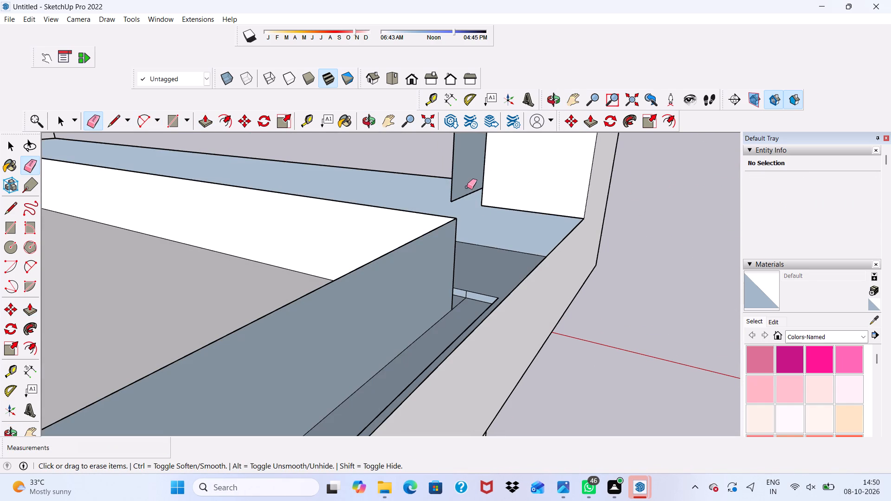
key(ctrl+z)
Erase the vertical seam on the pillar's inner side and the short seam between the side and front parapet tops.
scroll(502, 179, up, 4)
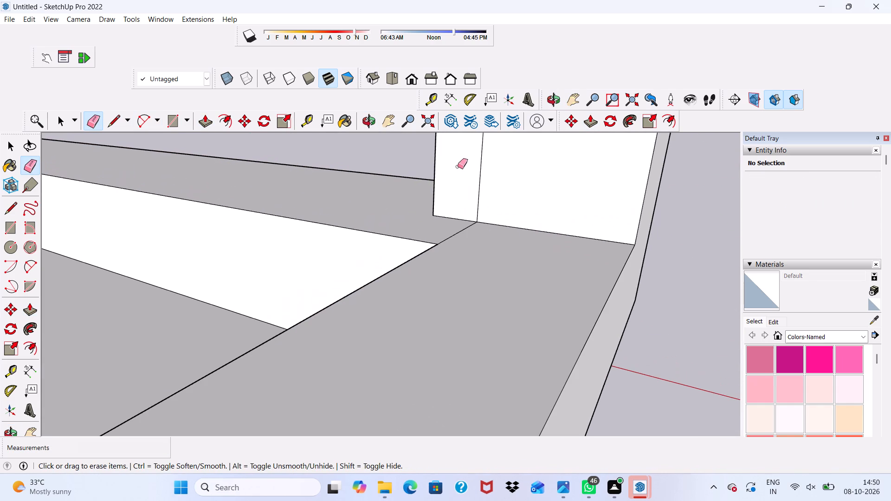
drag(473, 168, 480, 167)
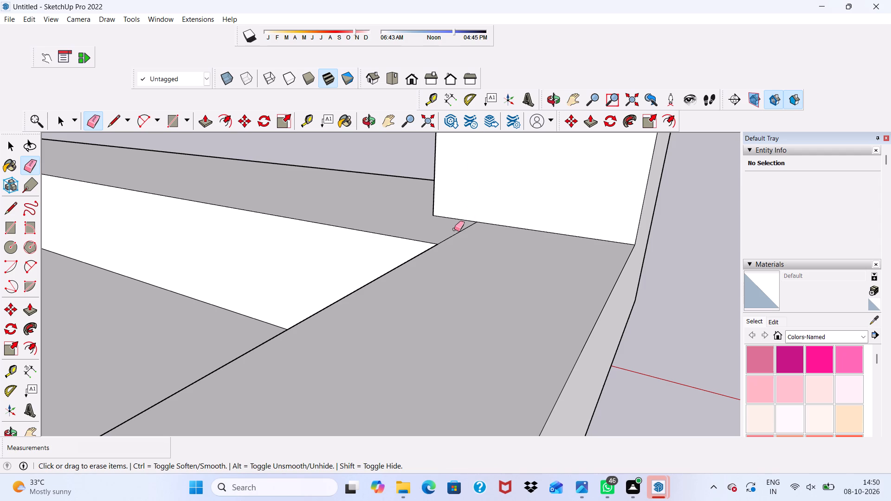
drag(454, 229, 455, 234)
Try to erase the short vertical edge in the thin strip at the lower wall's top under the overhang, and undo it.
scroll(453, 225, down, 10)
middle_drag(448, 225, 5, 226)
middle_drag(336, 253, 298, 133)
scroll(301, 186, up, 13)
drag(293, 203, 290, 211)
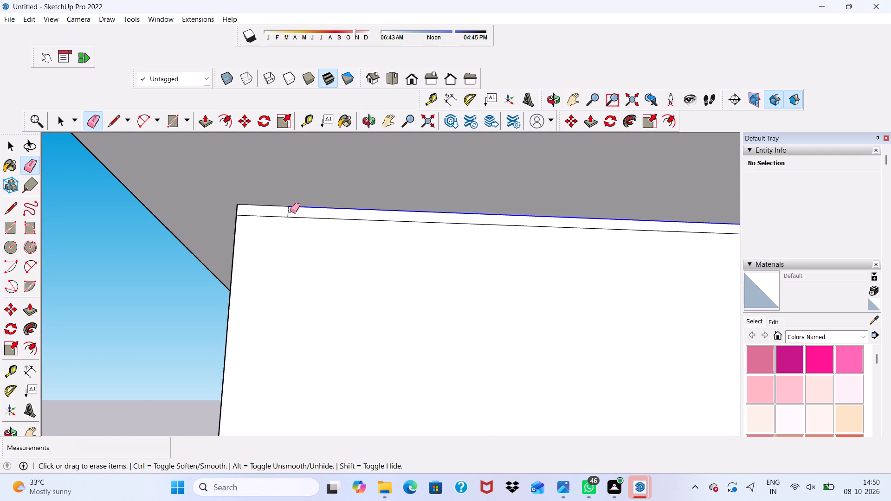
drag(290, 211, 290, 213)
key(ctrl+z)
Erase the short vertical edge and the horizontal line bounding the thin strip at the lower wall's top under the overhang.
scroll(292, 219, up, 3)
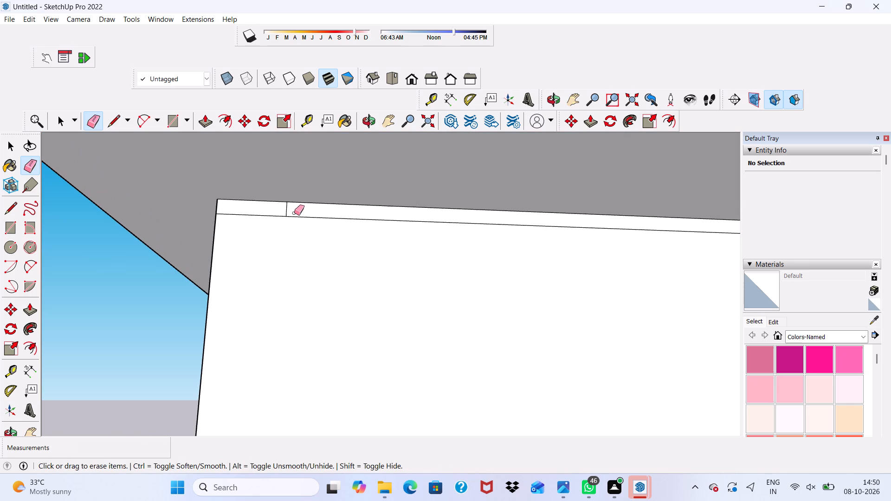
drag(294, 212, 294, 222)
drag(284, 210, 293, 208)
click(269, 216)
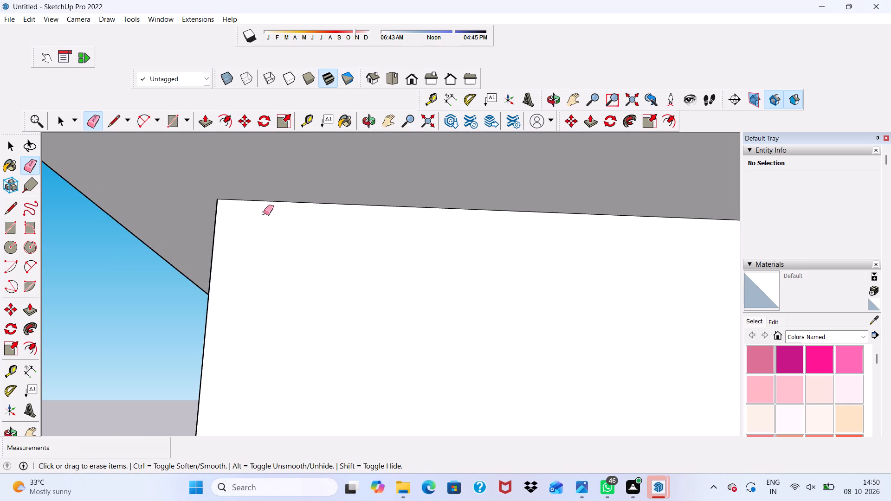
Examine the overhang's underside and the lower storey's walls around the pillar corner for leftover lines or gaps.
scroll(219, 209, down, 20)
scroll(219, 209, down, 4)
middle_drag(239, 214, 202, 198)
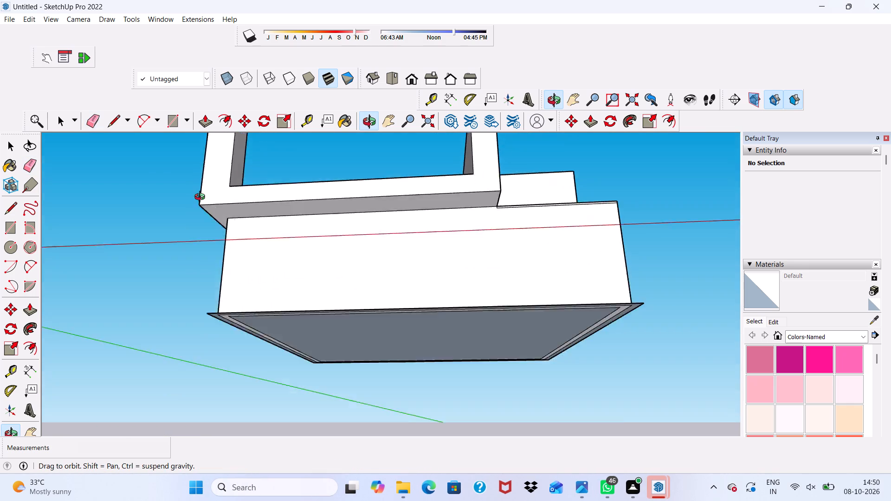
middle_drag(202, 198, 388, 210)
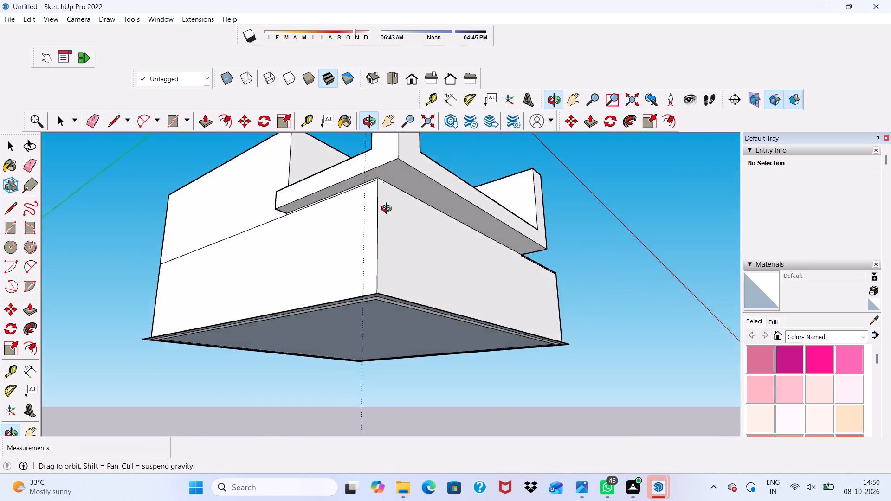
middle_drag(388, 210, 403, 259)
scroll(396, 245, up, 3)
key(space)
click(370, 221)
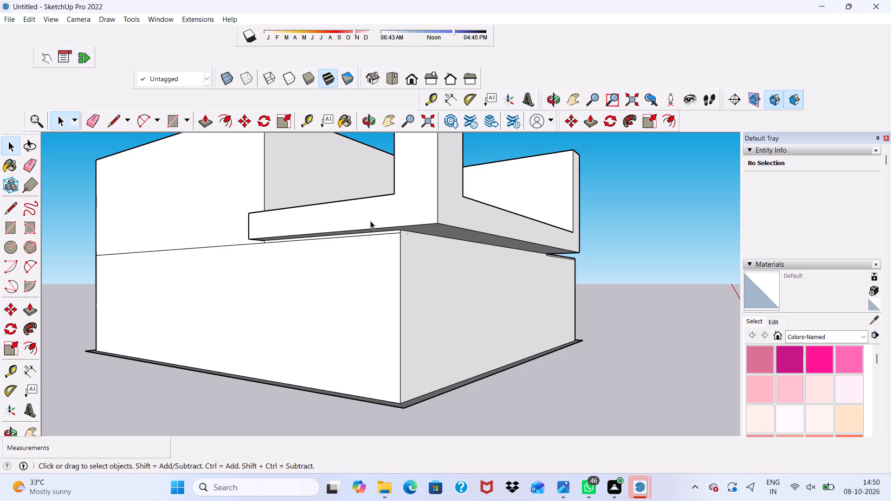
scroll(362, 214, down, 4)
middle_drag(363, 202, 376, 140)
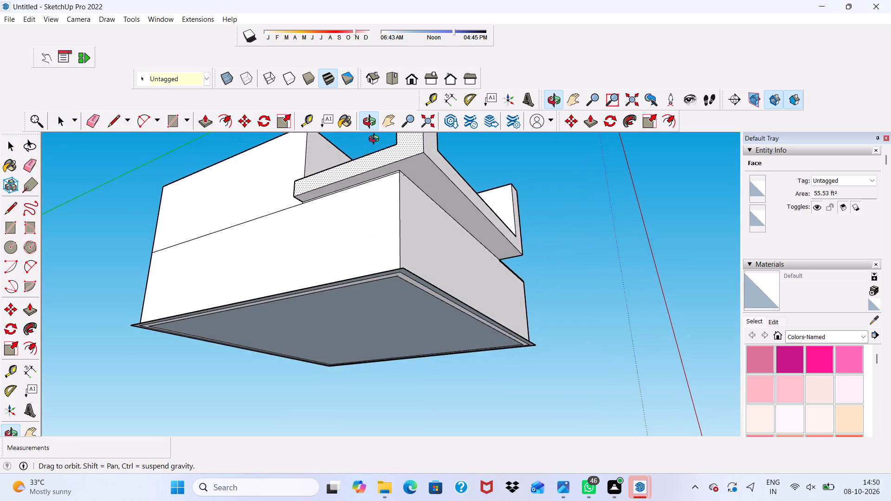
middle_drag(376, 140, 381, 104)
scroll(432, 240, up, 4)
scroll(458, 184, down, 3)
middle_drag(458, 183, 405, 269)
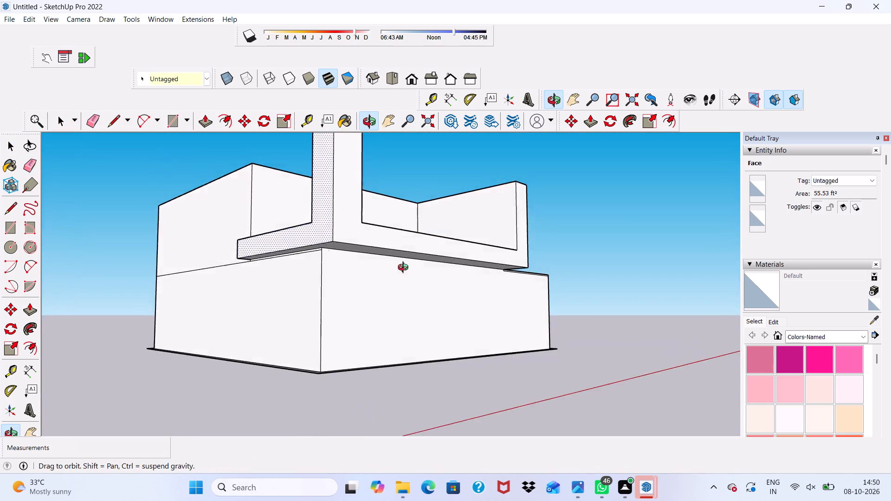
middle_drag(405, 269, 376, 251)
scroll(375, 246, up, 11)
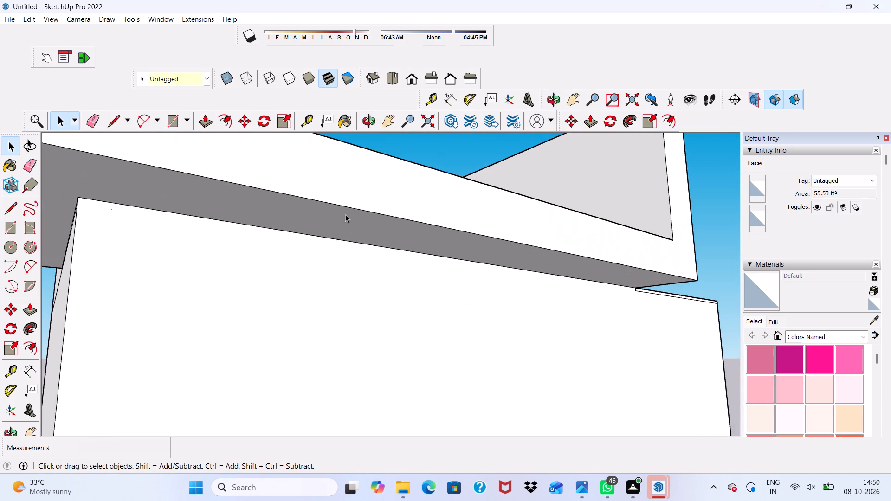
scroll(349, 212, down, 5)
middle_drag(408, 217, 475, 199)
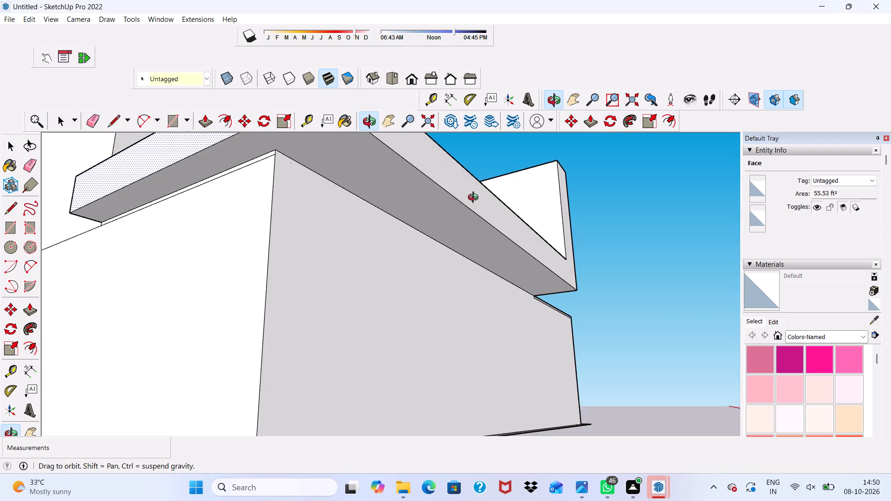
middle_drag(475, 199, 477, 191)
scroll(384, 187, up, 1)
scroll(332, 206, down, 6)
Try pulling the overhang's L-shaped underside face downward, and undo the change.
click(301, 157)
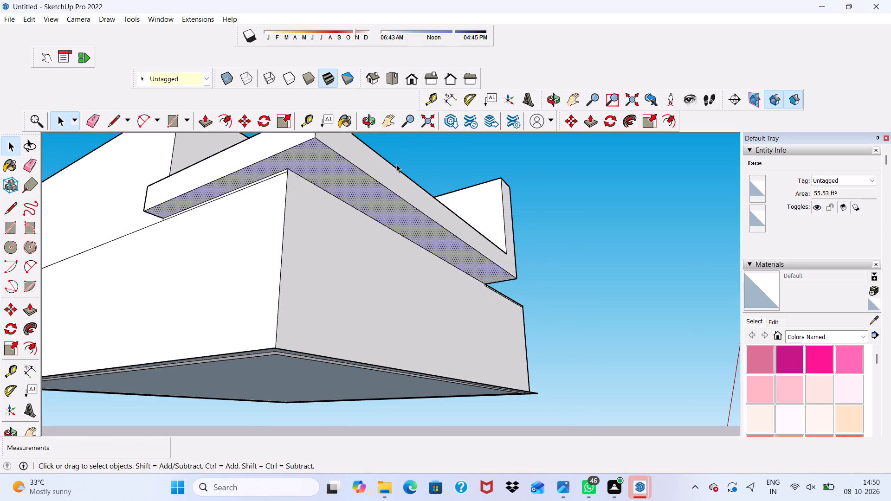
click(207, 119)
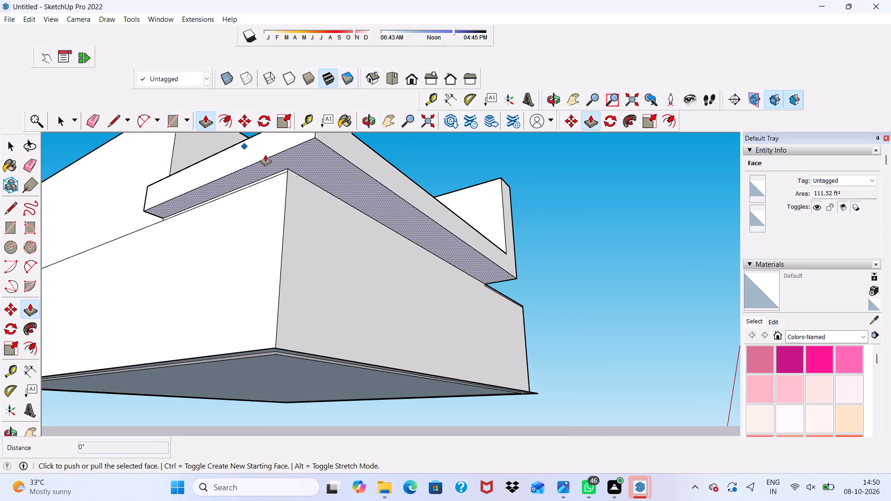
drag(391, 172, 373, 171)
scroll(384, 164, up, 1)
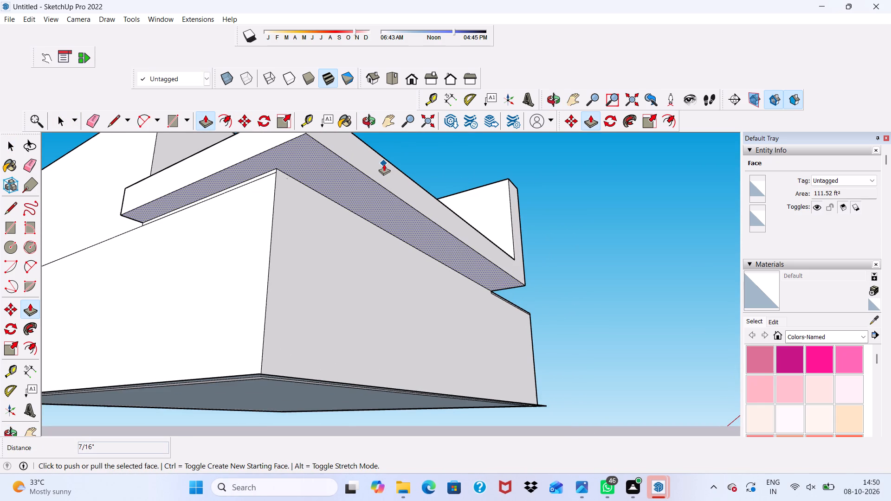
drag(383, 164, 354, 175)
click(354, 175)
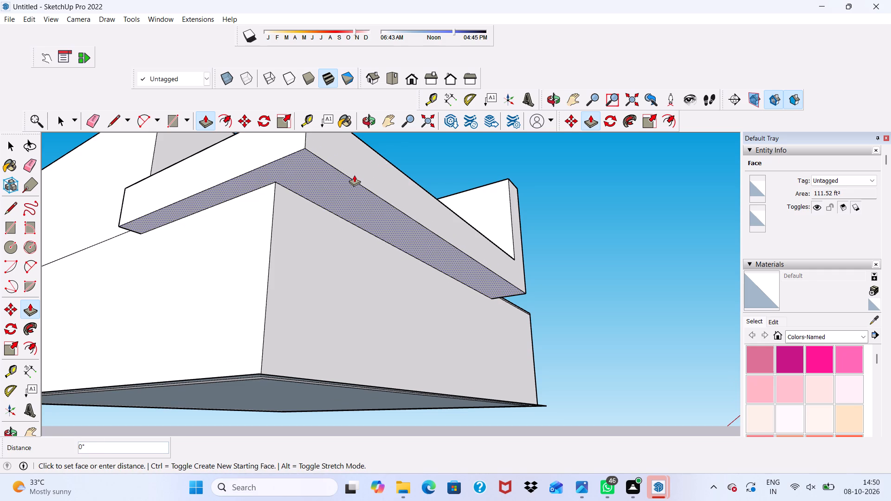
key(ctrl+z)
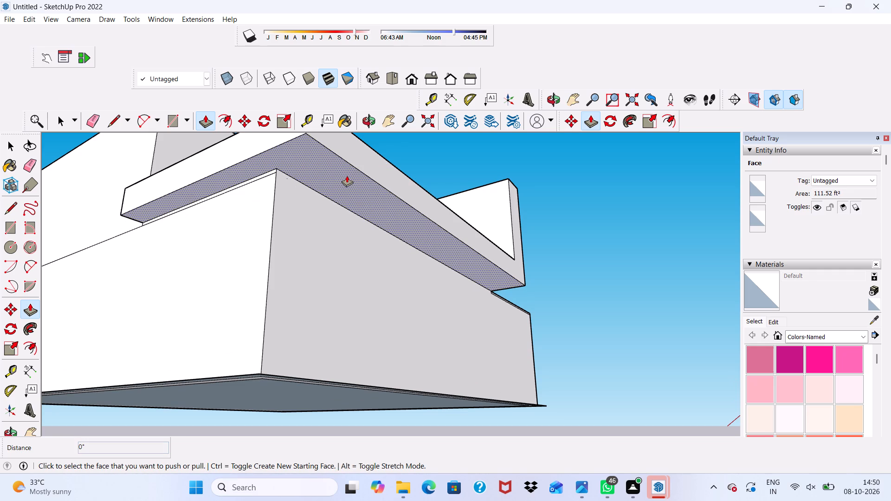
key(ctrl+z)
Measure the height of the corner pillar's inner edge from the parapet top to the pillar's top, without keeping the dimension.
middle_drag(353, 168, 136, 188)
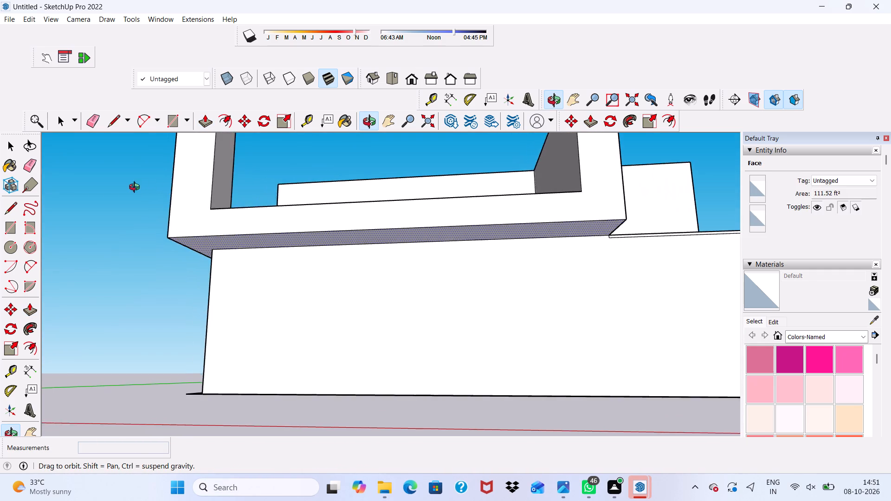
middle_drag(136, 188, 153, 198)
scroll(177, 195, down, 7)
middle_drag(269, 256, 198, 338)
scroll(409, 188, up, 4)
scroll(393, 167, down, 2)
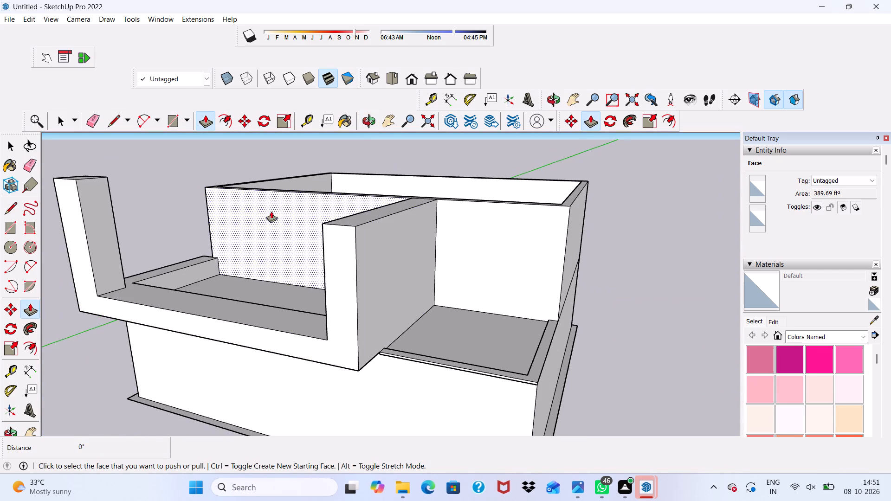
scroll(101, 167, up, 2)
key(space)
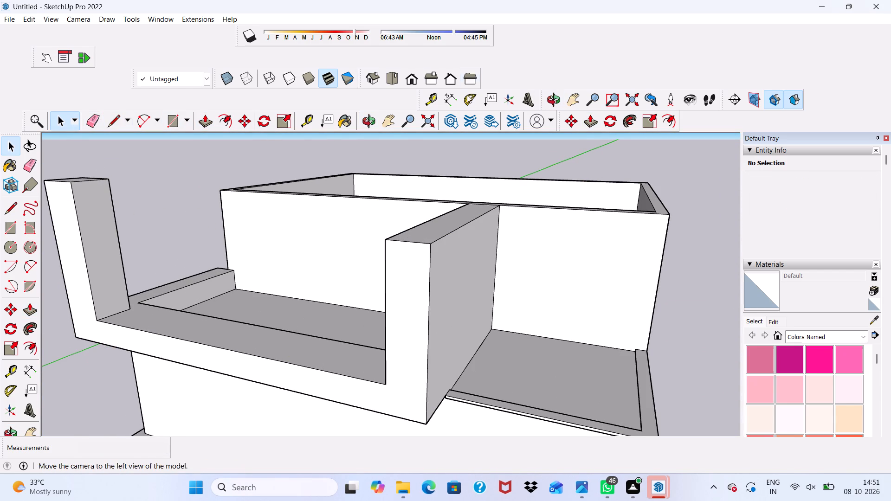
click(455, 100)
scroll(84, 310, up, 4)
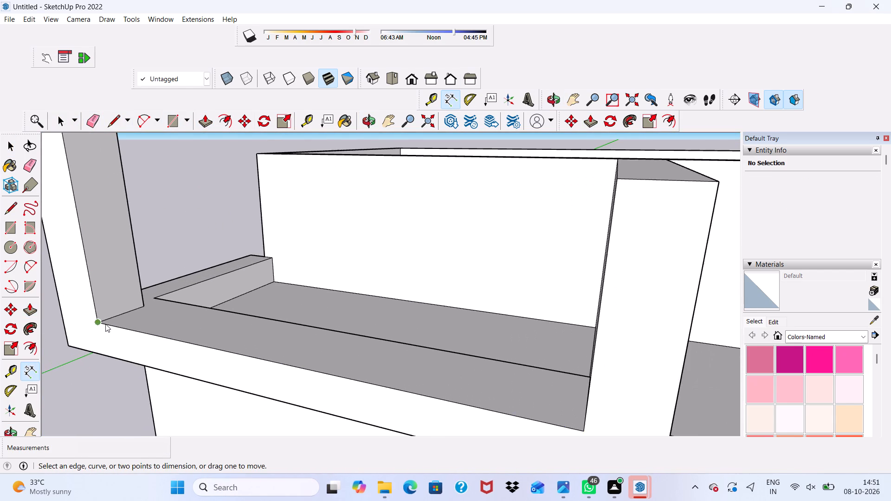
click(90, 322)
scroll(74, 206, down, 4)
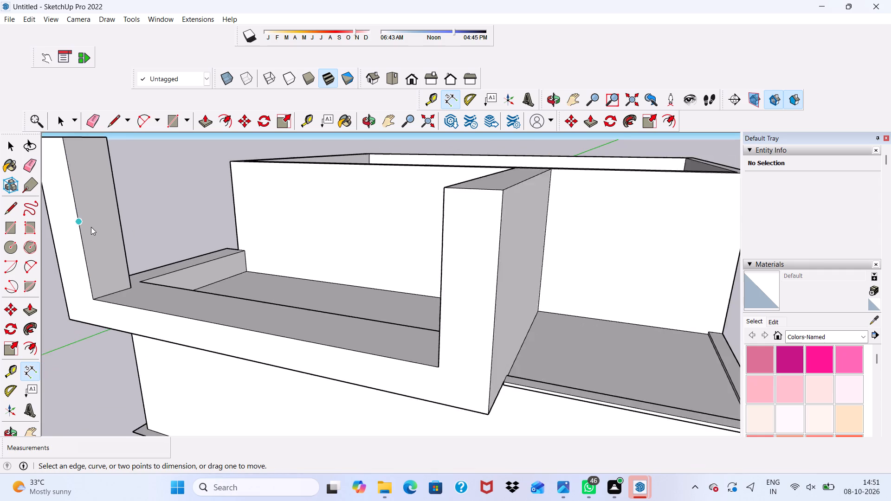
scroll(91, 227, down, 5)
scroll(65, 186, up, 2)
click(80, 184)
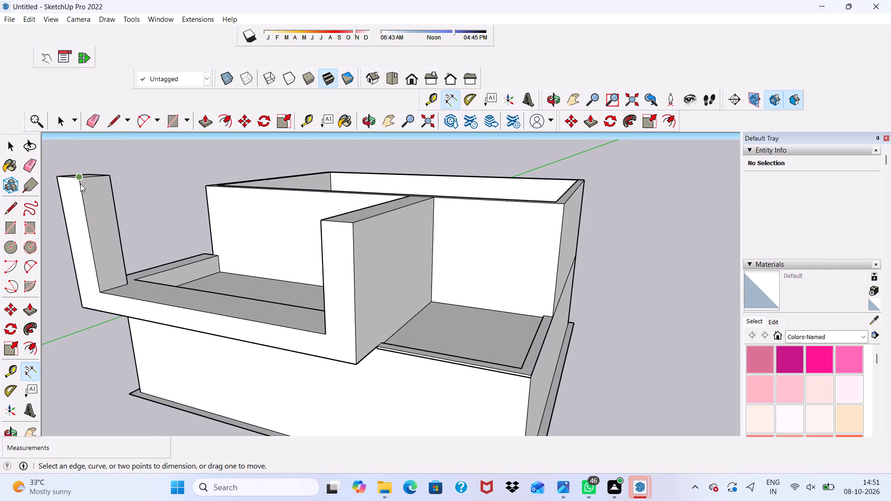
scroll(98, 292, up, 2)
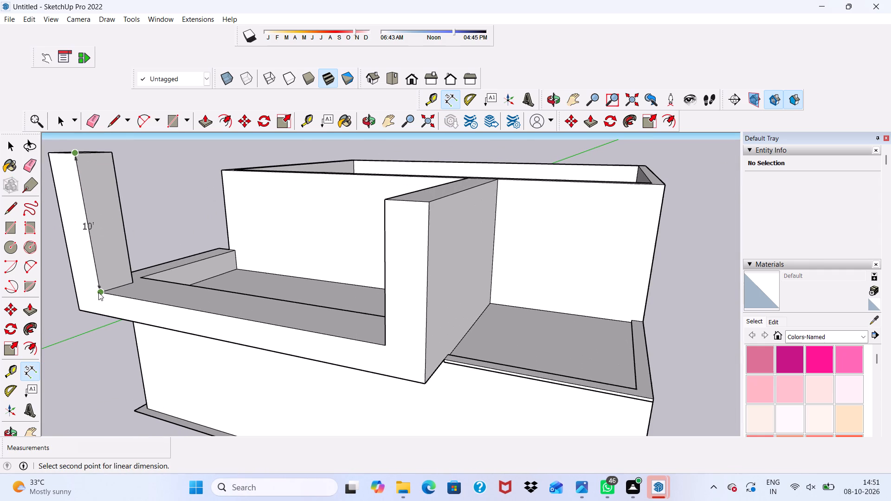
click(98, 292)
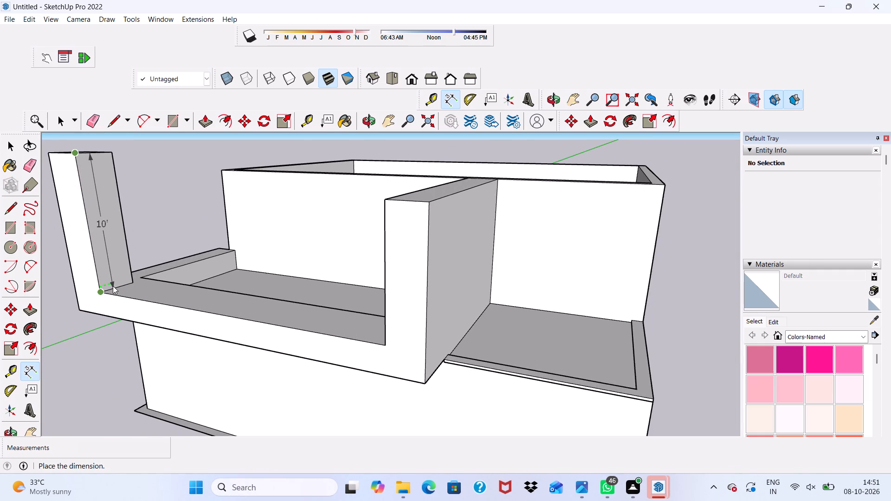
key(space)
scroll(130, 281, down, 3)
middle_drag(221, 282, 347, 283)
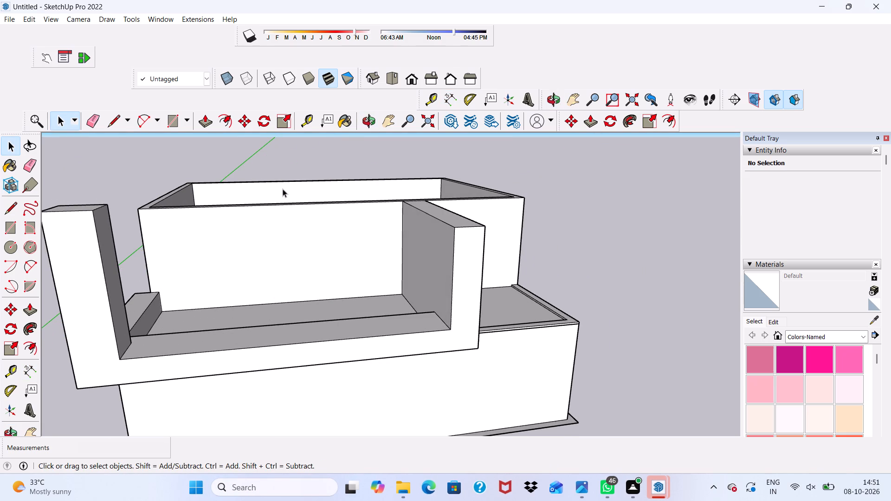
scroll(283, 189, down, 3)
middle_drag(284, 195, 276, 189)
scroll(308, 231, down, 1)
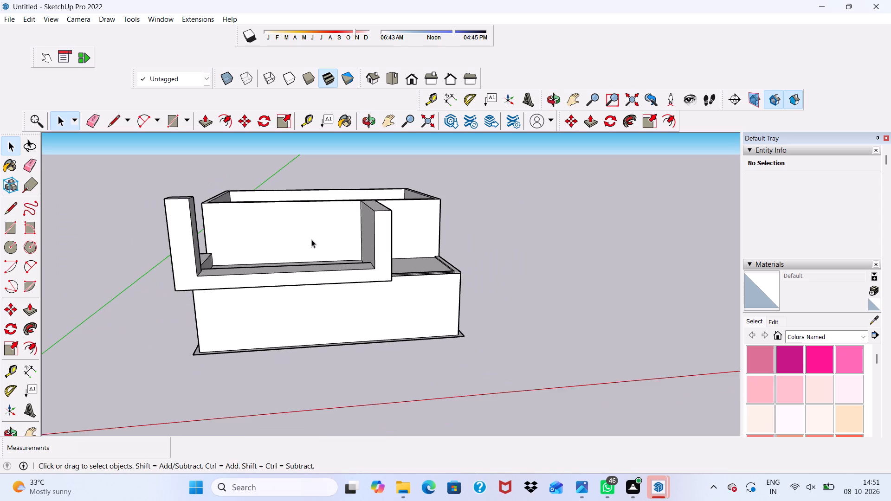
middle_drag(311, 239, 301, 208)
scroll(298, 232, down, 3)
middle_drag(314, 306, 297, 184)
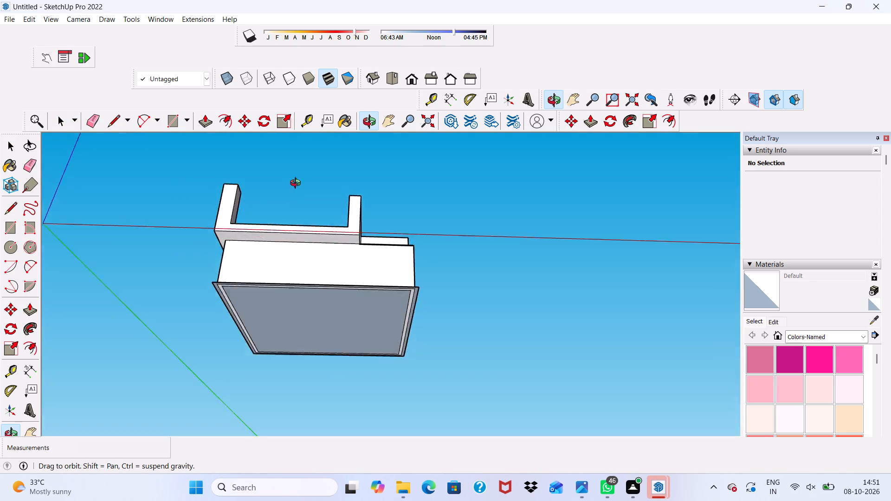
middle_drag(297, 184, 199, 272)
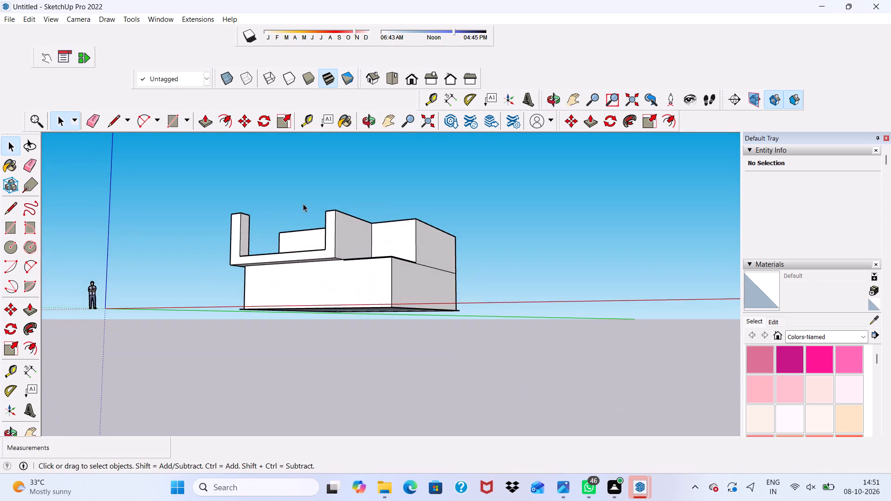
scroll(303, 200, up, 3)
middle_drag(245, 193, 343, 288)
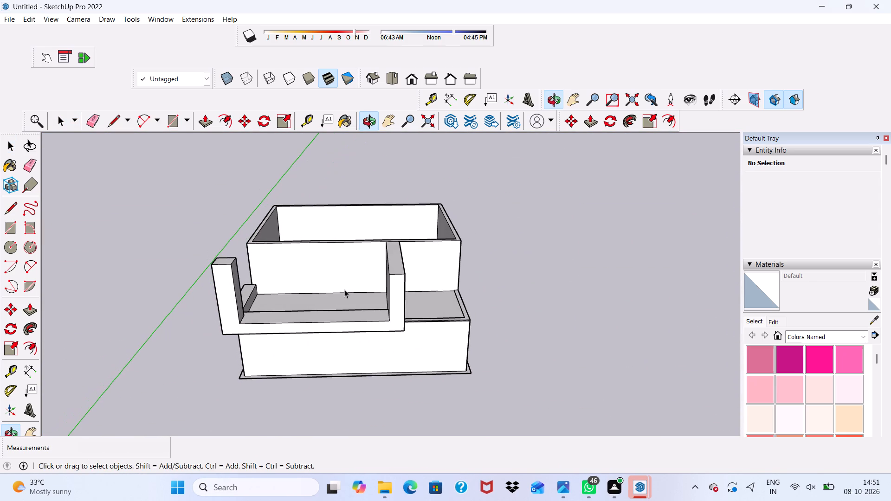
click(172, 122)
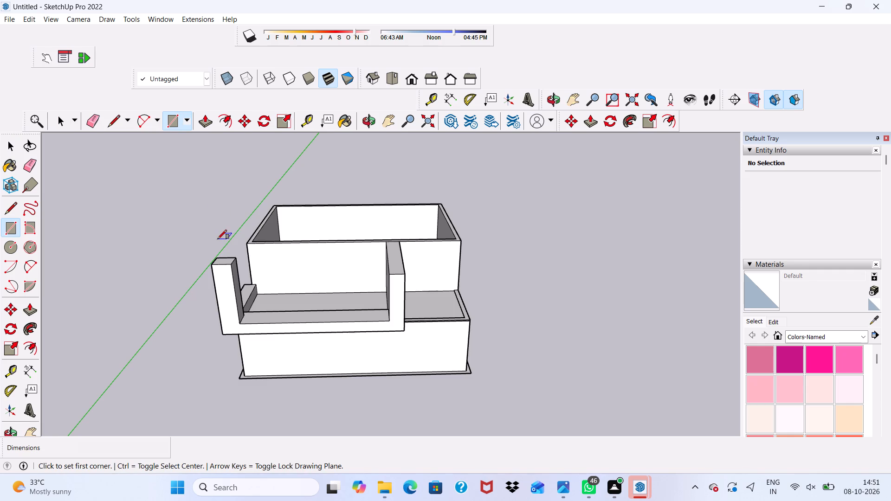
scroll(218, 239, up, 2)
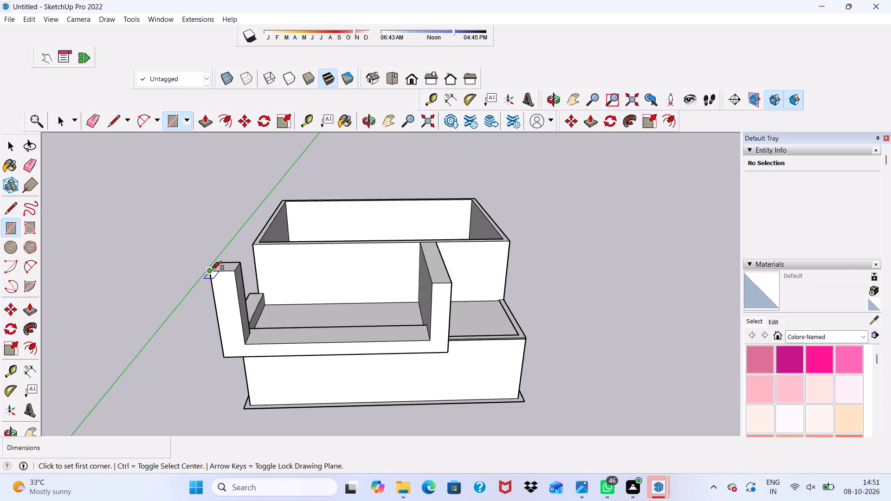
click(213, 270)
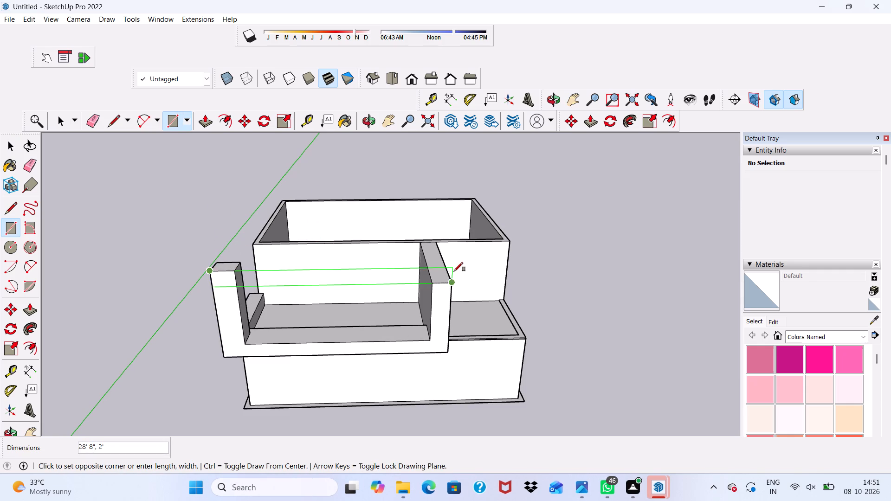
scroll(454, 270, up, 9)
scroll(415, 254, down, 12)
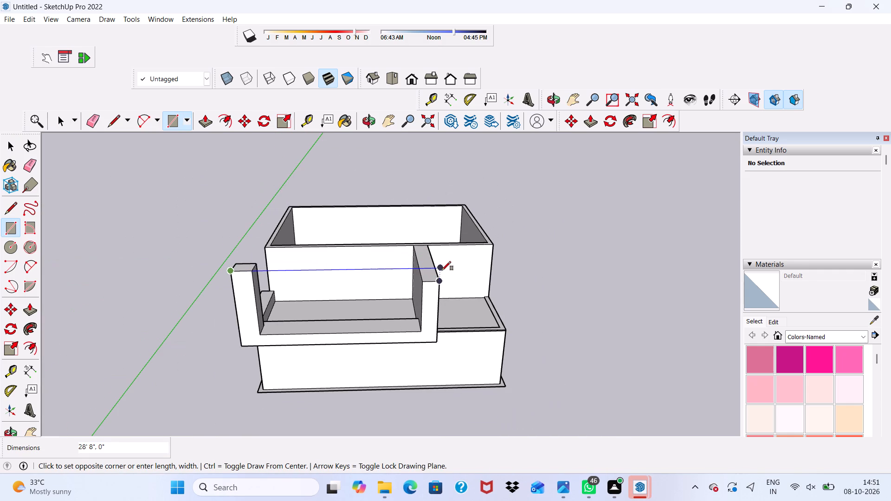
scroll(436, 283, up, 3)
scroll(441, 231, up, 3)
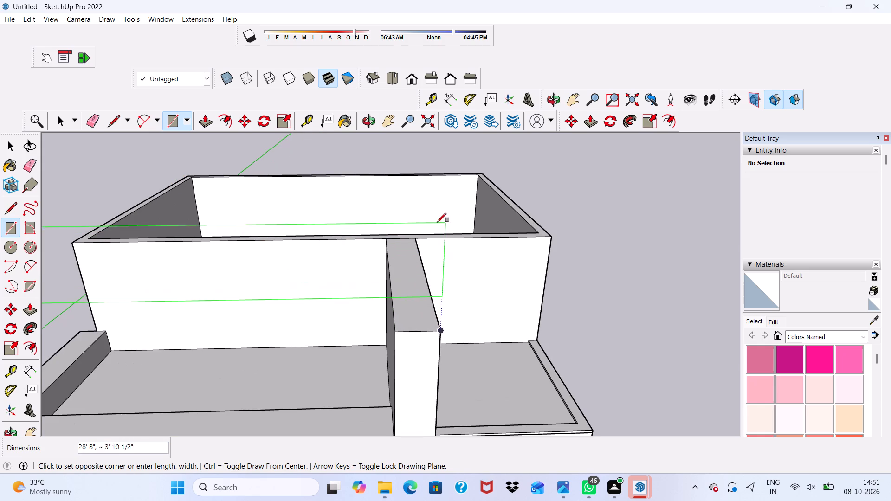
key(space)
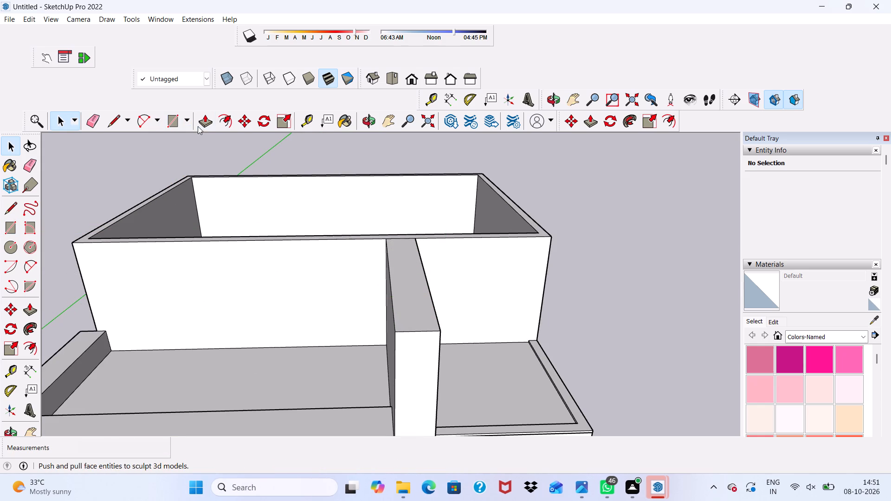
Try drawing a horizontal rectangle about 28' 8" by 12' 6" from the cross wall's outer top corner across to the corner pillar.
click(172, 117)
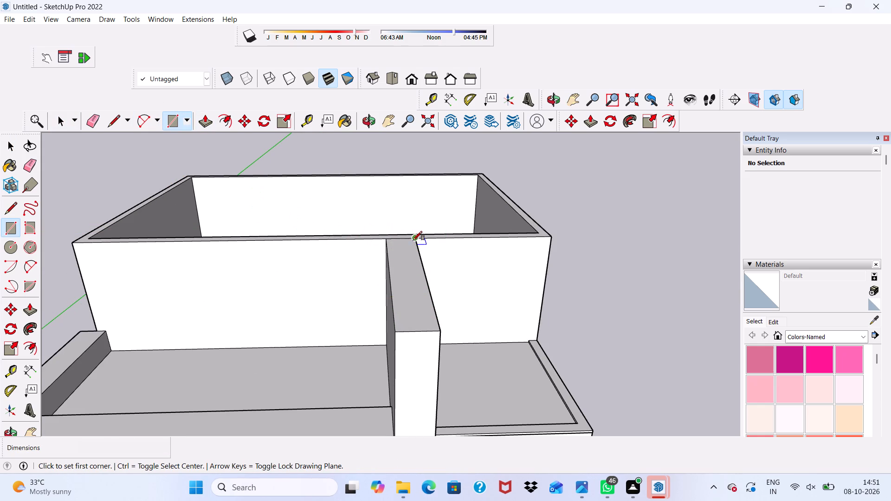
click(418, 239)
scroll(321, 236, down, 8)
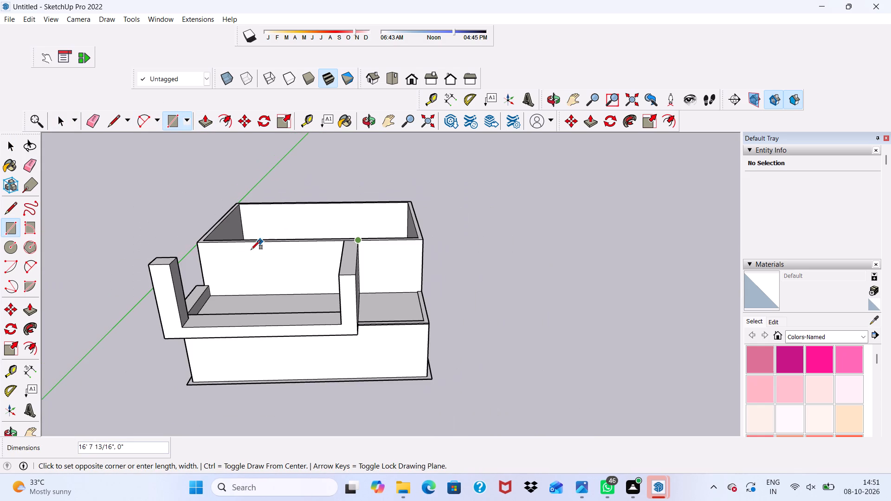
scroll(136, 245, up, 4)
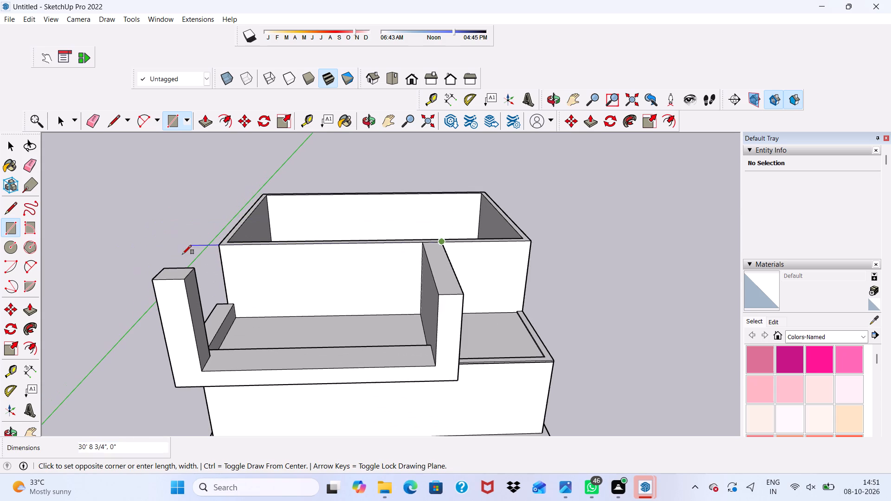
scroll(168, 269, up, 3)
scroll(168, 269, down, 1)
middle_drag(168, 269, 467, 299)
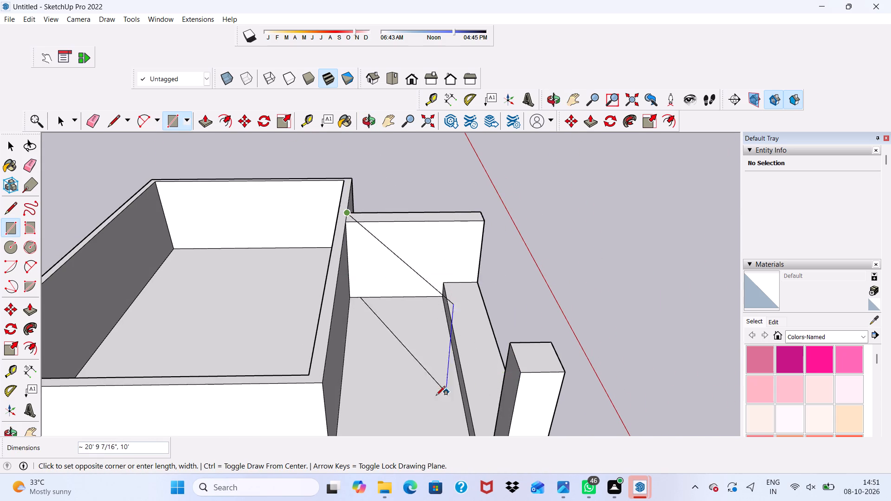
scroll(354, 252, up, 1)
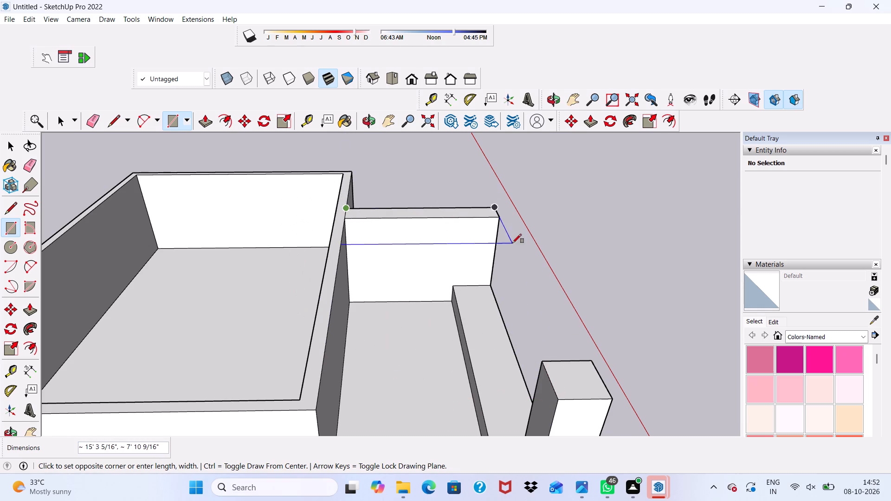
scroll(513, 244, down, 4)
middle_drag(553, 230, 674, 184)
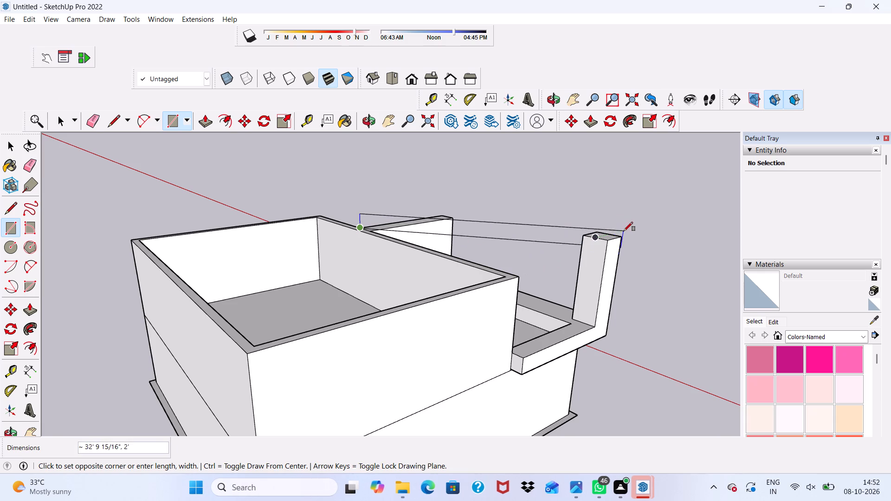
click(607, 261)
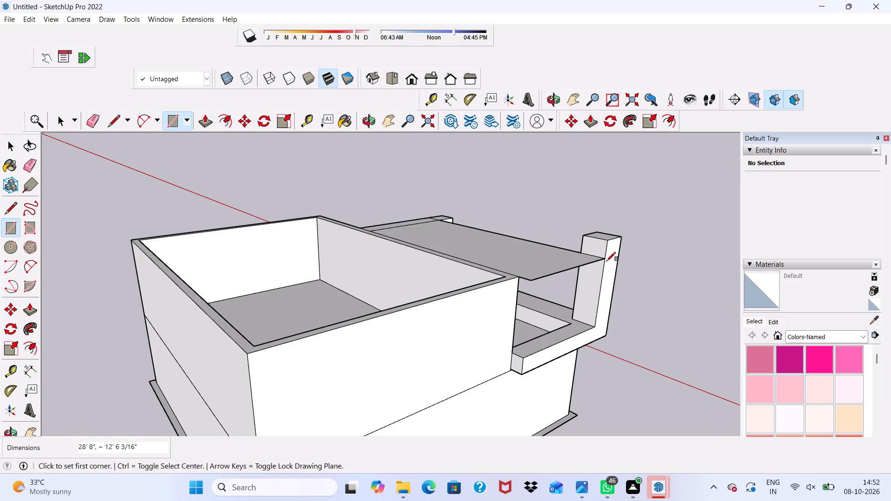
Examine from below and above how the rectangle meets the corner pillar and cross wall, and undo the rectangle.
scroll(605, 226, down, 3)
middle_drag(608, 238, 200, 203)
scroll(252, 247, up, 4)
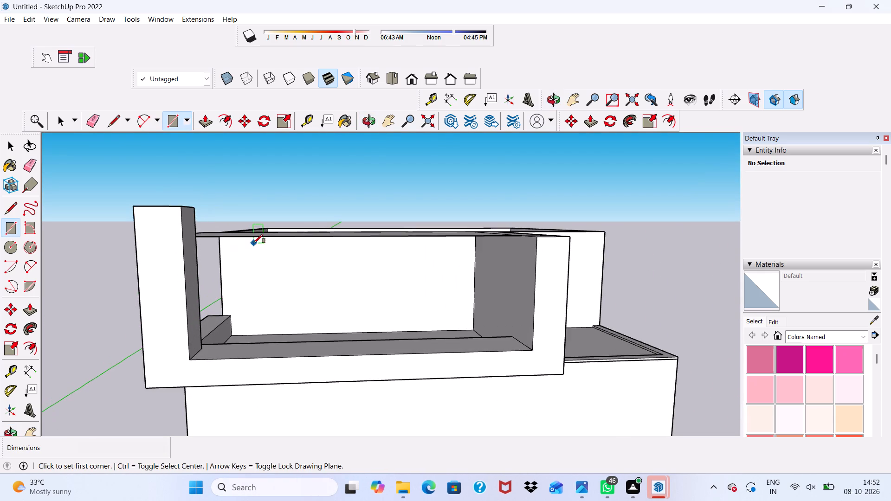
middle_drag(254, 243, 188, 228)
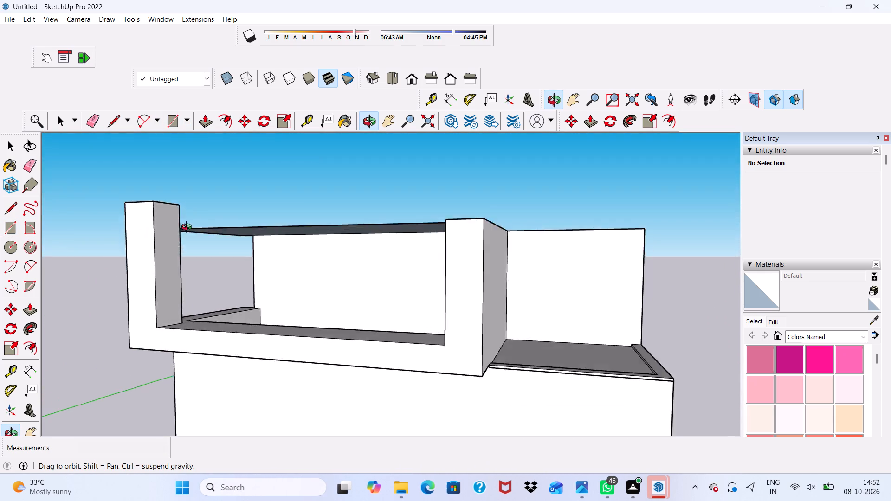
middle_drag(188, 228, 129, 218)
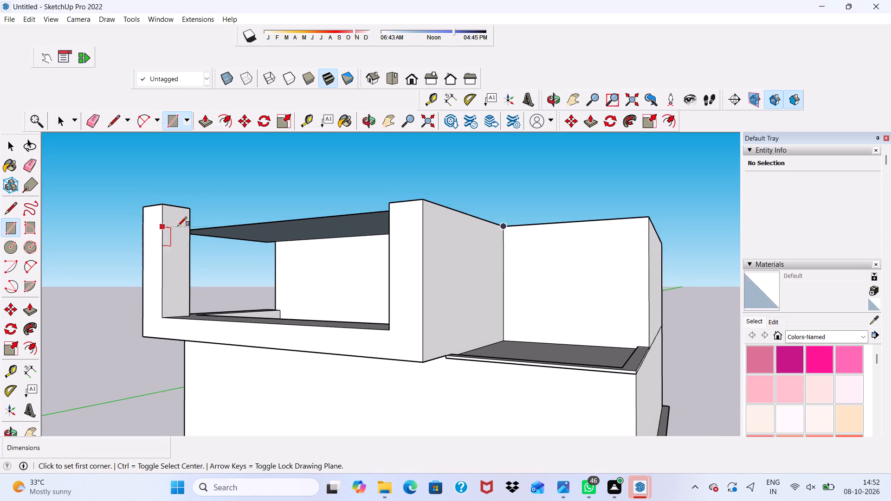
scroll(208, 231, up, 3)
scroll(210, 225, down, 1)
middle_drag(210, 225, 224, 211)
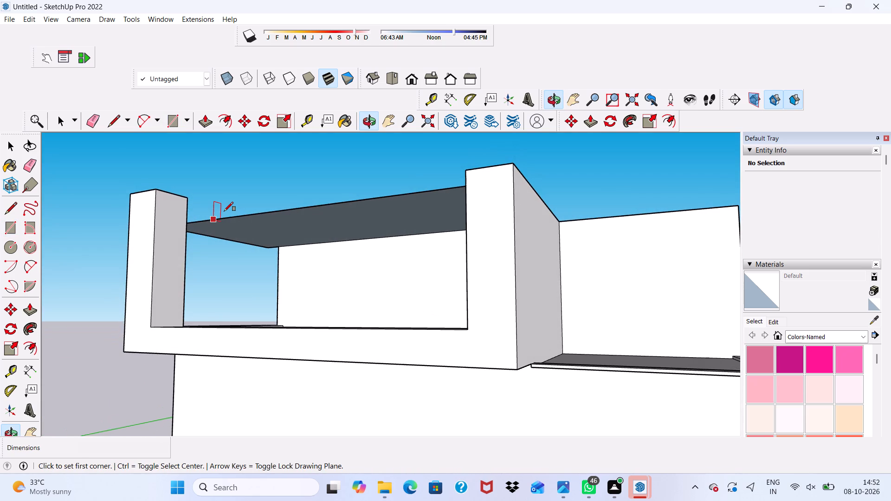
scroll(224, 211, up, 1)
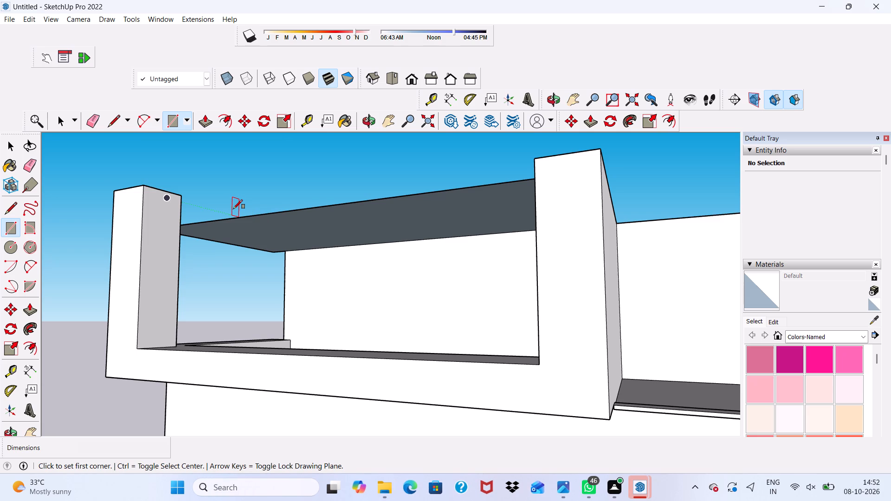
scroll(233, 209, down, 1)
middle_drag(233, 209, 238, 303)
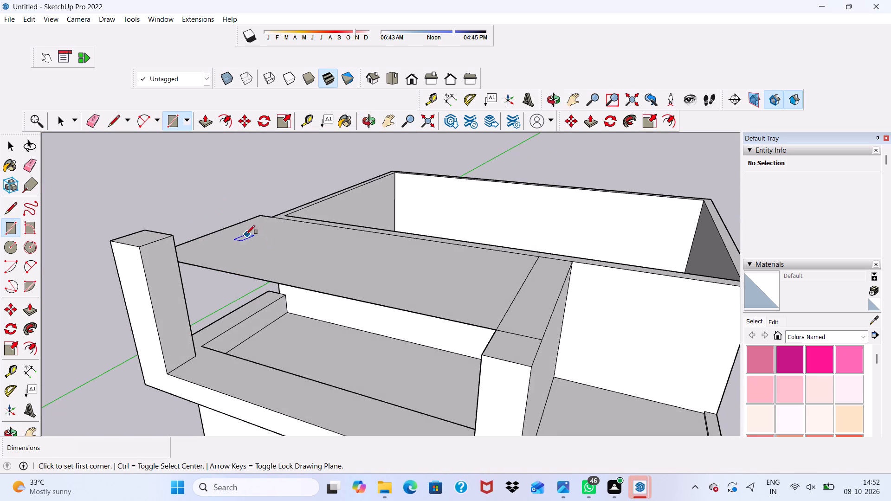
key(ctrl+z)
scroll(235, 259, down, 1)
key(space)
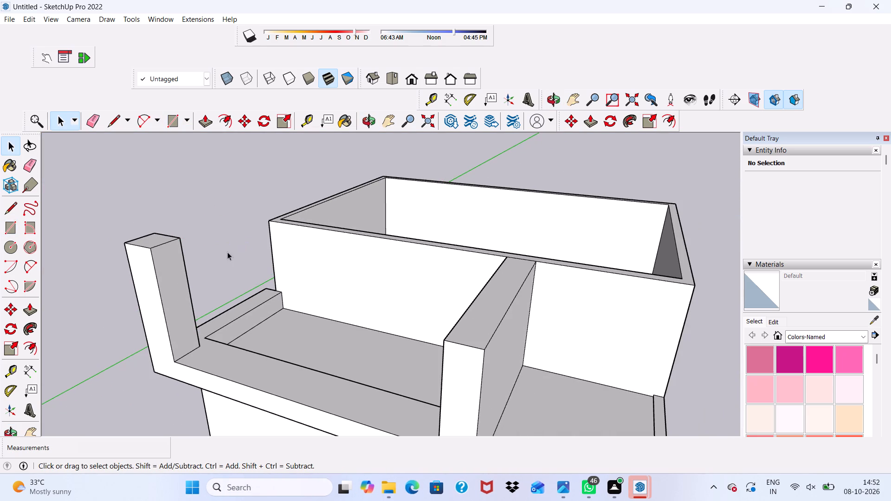
Draw a rectangular strip about 15' 3" by 5 1/2" along the top edge of the cross wall's inner face.
scroll(266, 269, down, 3)
scroll(484, 284, down, 1)
scroll(368, 304, down, 4)
middle_drag(368, 300, 319, 203)
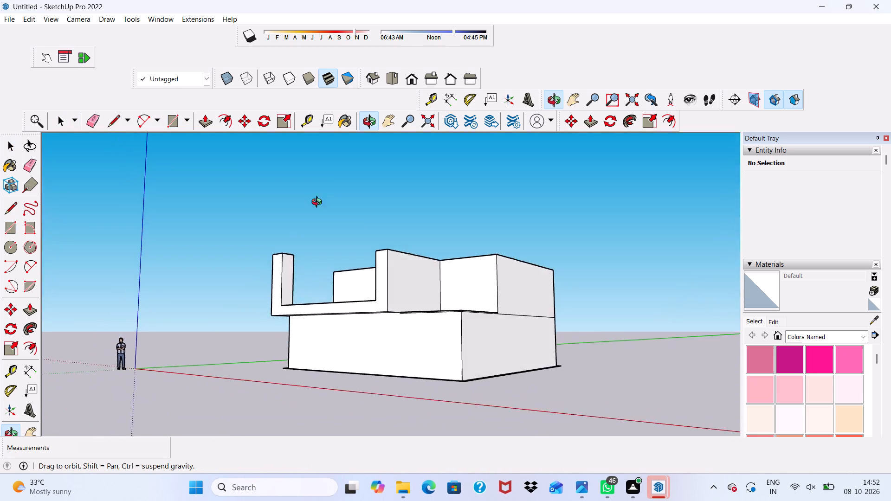
middle_drag(319, 203, 71, 287)
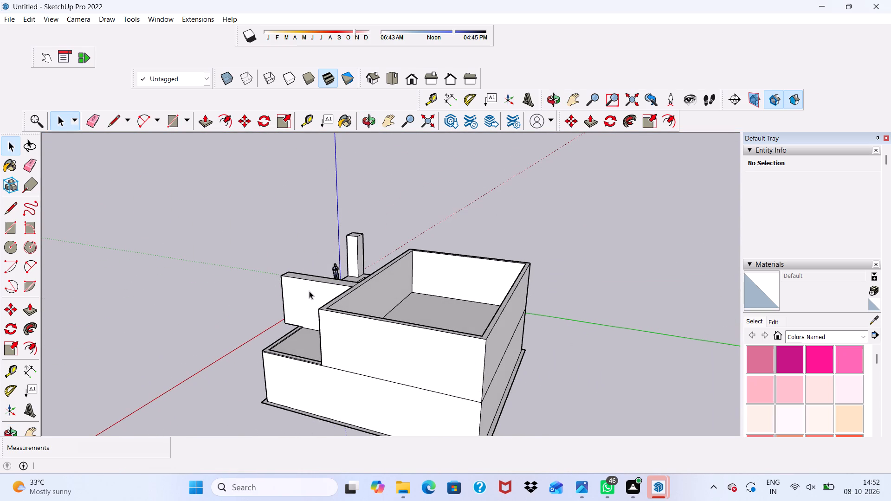
scroll(309, 291, up, 3)
middle_drag(309, 291, 775, 306)
scroll(591, 279, up, 4)
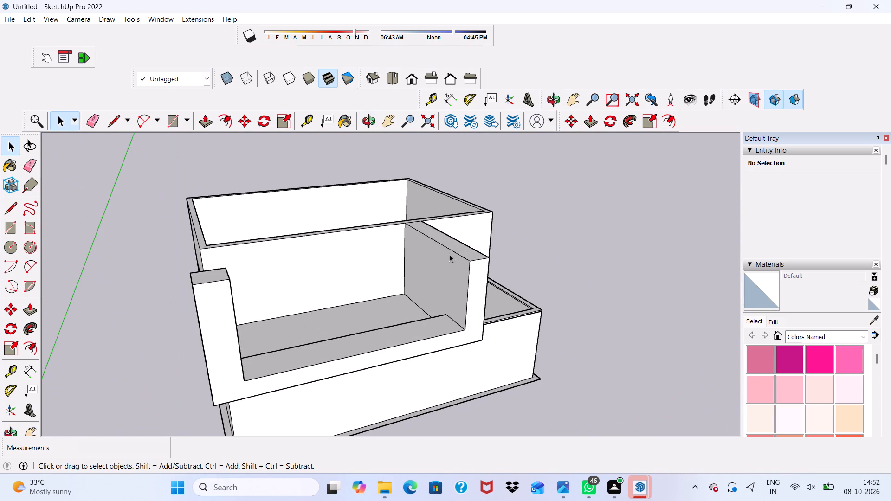
scroll(426, 254, up, 4)
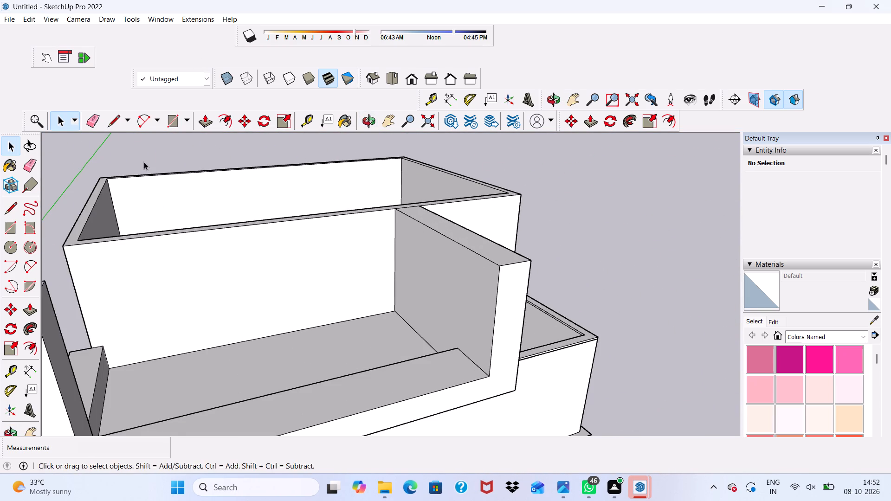
click(173, 121)
scroll(388, 188, up, 8)
click(392, 236)
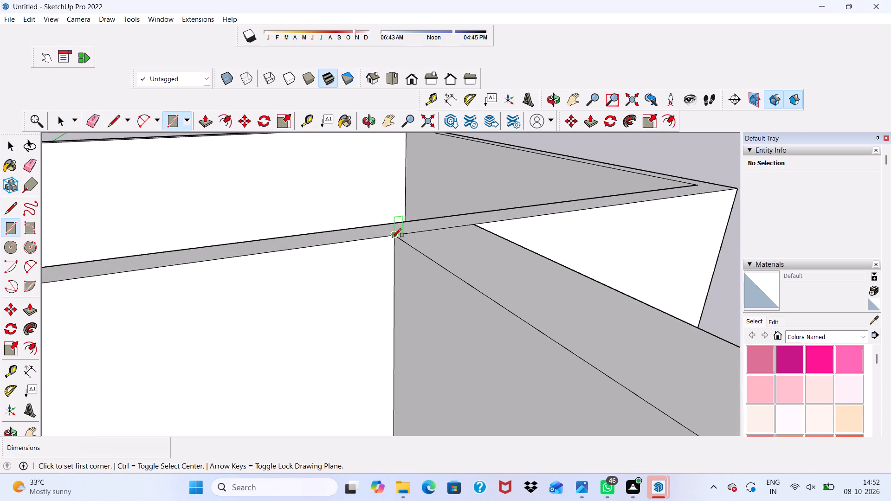
scroll(391, 222, down, 9)
scroll(431, 250, up, 5)
scroll(429, 300, down, 4)
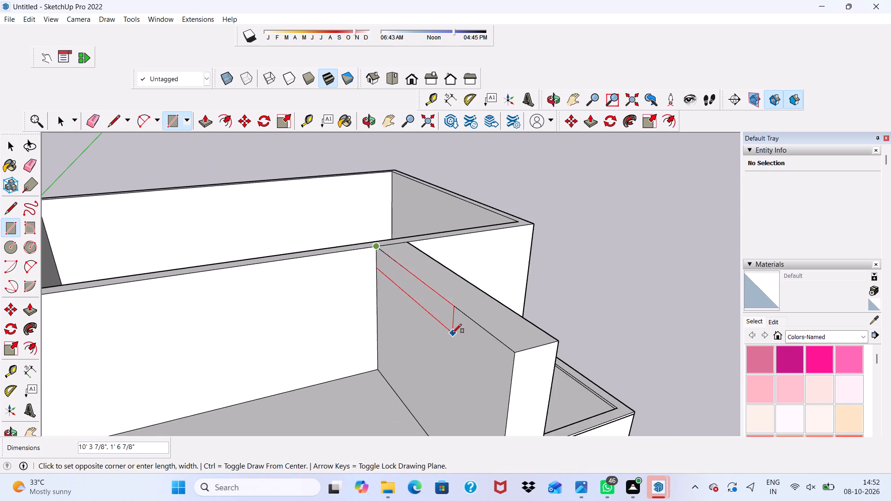
scroll(452, 333, up, 1)
click(521, 366)
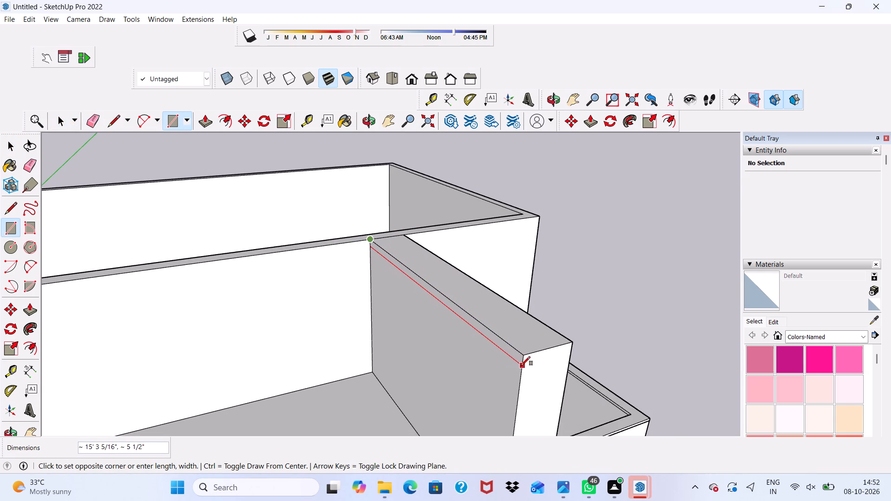
key(space)
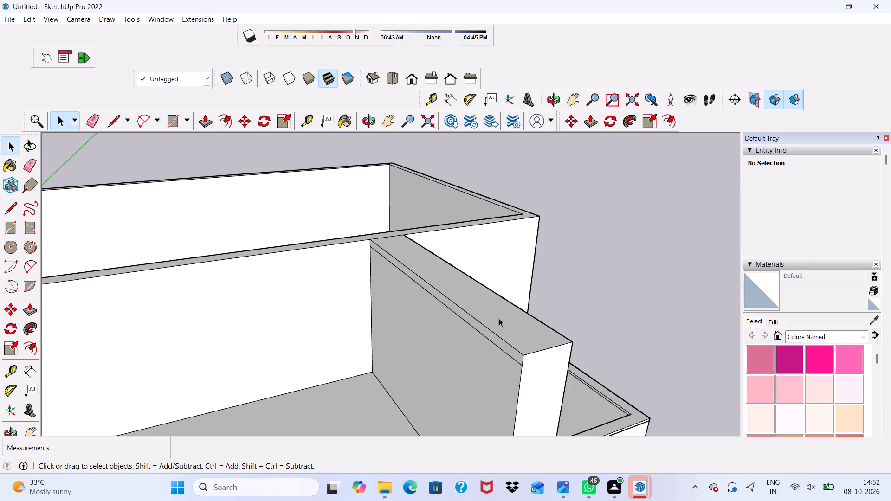
Push/Pull the strip face about 23' 5" from the cross wall towards the corner pillar as a thin roof slab.
click(494, 340)
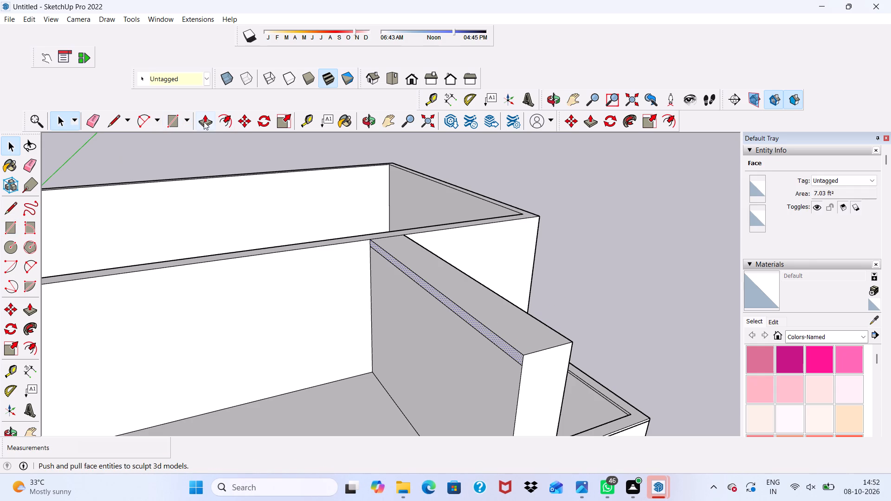
click(204, 120)
click(497, 340)
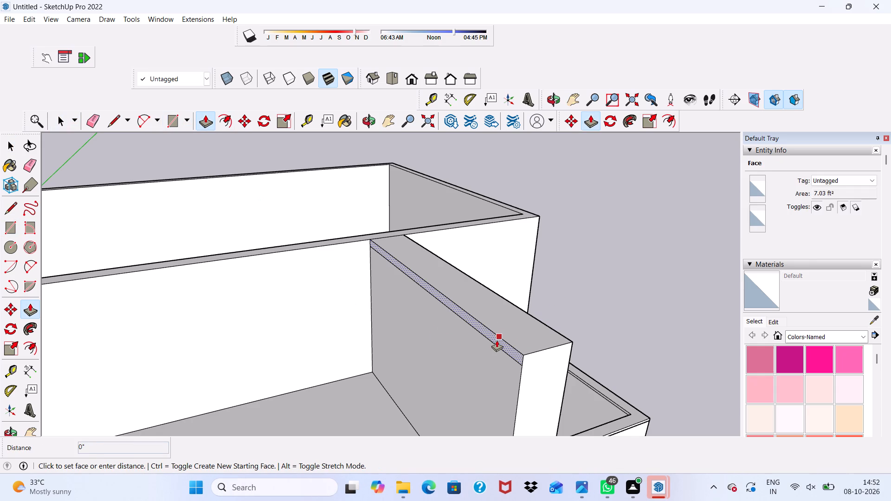
scroll(438, 332, down, 3)
scroll(377, 322, down, 7)
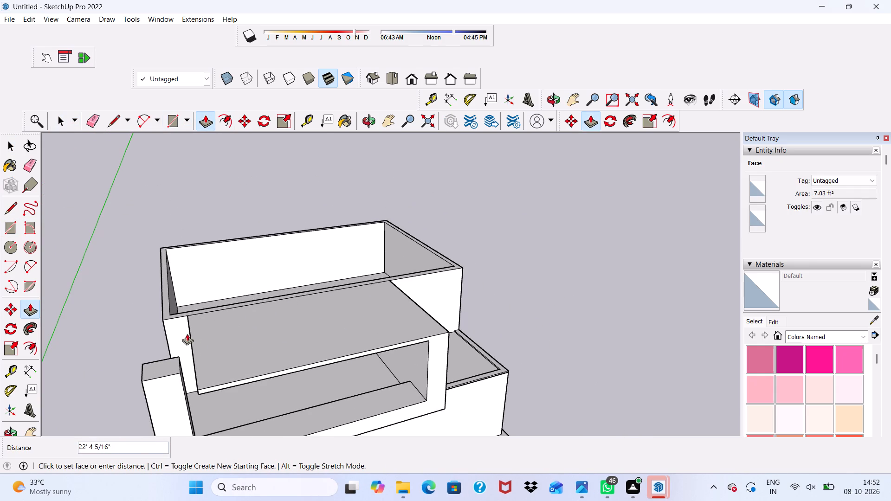
click(168, 333)
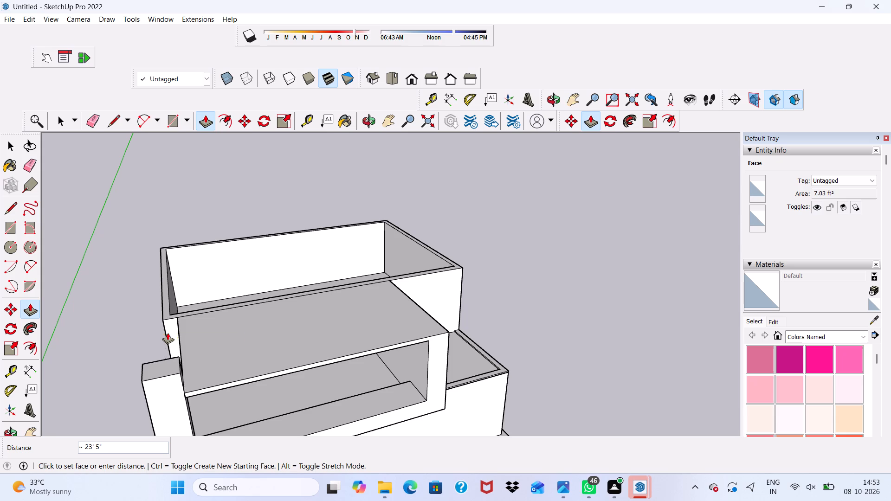
Push/Pull the corner pillar's top face down, and back up about 11 9/16" to the level of the roof slab's top.
scroll(165, 339, down, 4)
middle_drag(177, 347, 527, 303)
scroll(616, 330, up, 4)
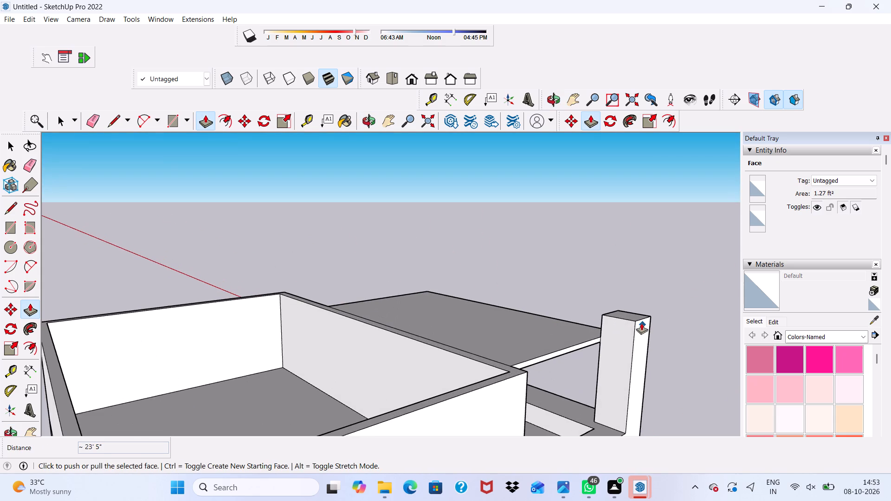
scroll(638, 317, up, 4)
key(space)
click(624, 310)
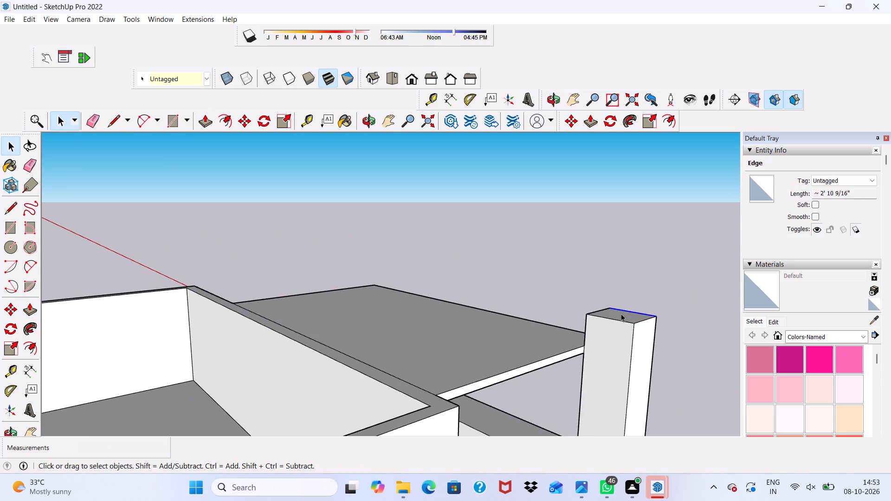
click(621, 314)
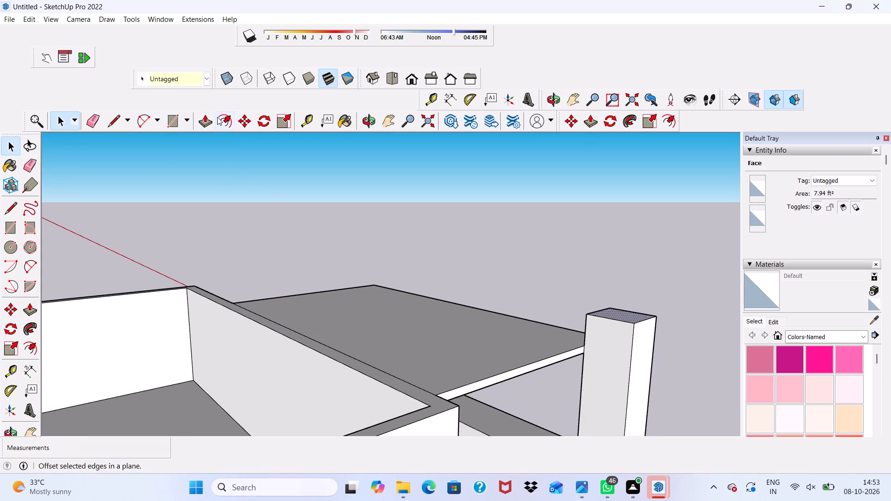
click(207, 119)
drag(611, 304, 607, 319)
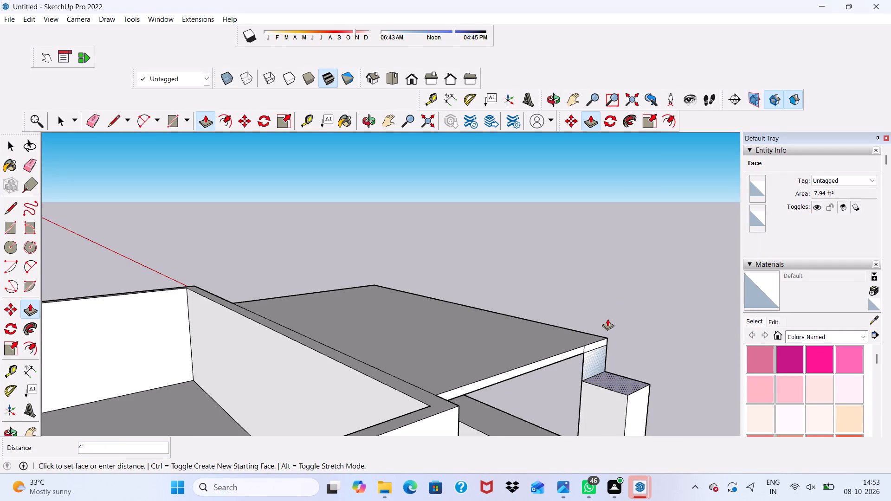
drag(607, 319, 606, 314)
scroll(636, 334, down, 1)
middle_drag(636, 334, 576, 330)
scroll(563, 357, up, 1)
click(551, 377)
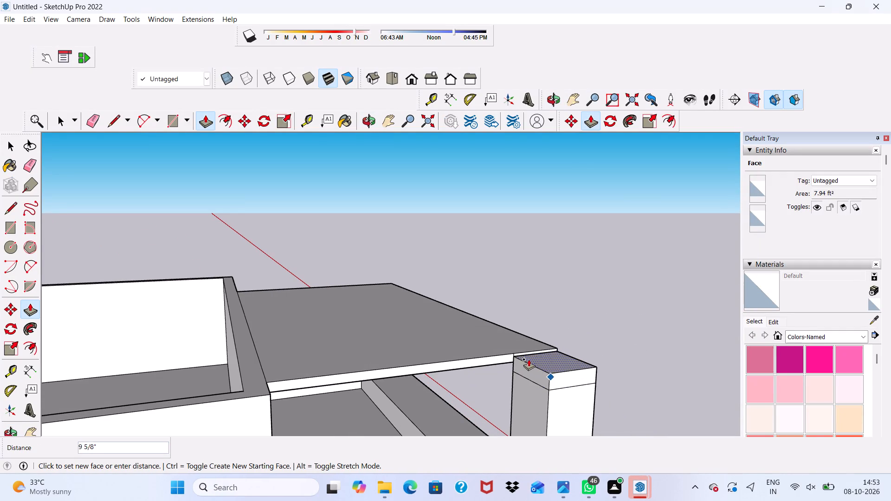
scroll(498, 353, up, 1)
click(498, 353)
Examine from outside, below and above how the roof slab meets the corner pillar and cross wall frame.
scroll(498, 352, down, 4)
middle_drag(563, 309, 357, 259)
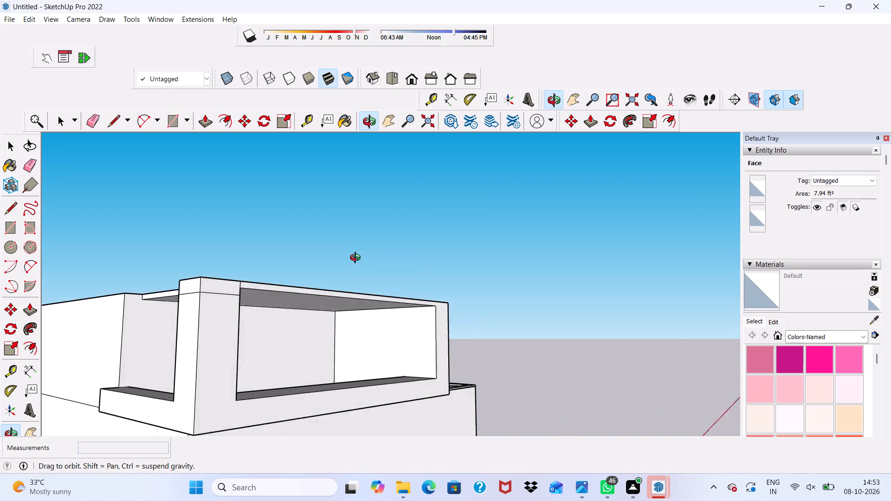
middle_drag(357, 259, 202, 244)
middle_drag(195, 266, 179, 276)
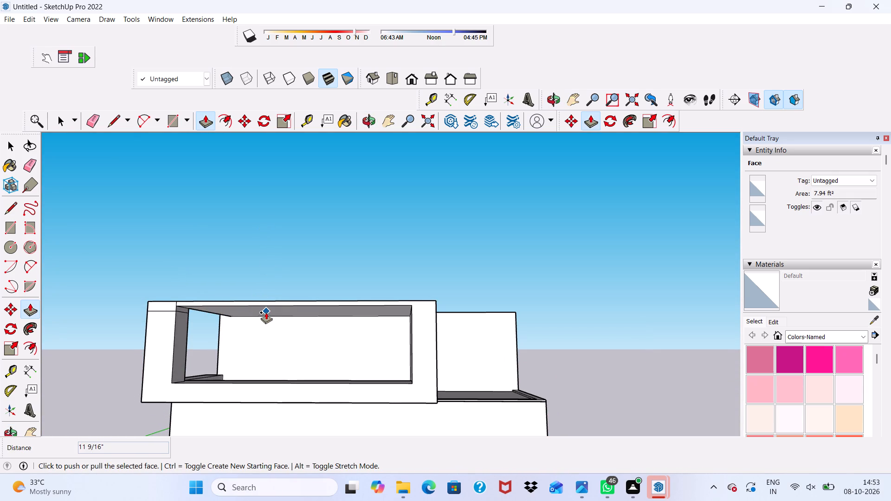
middle_drag(266, 313, 240, 228)
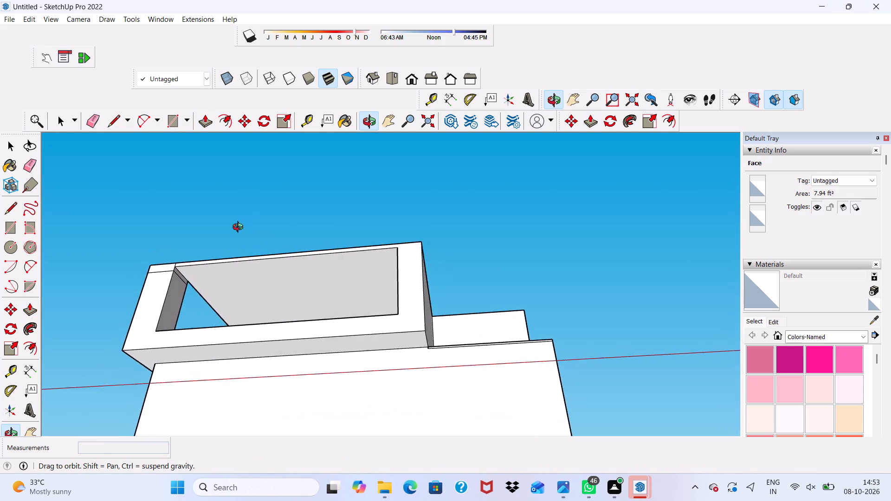
middle_drag(240, 228, 217, 233)
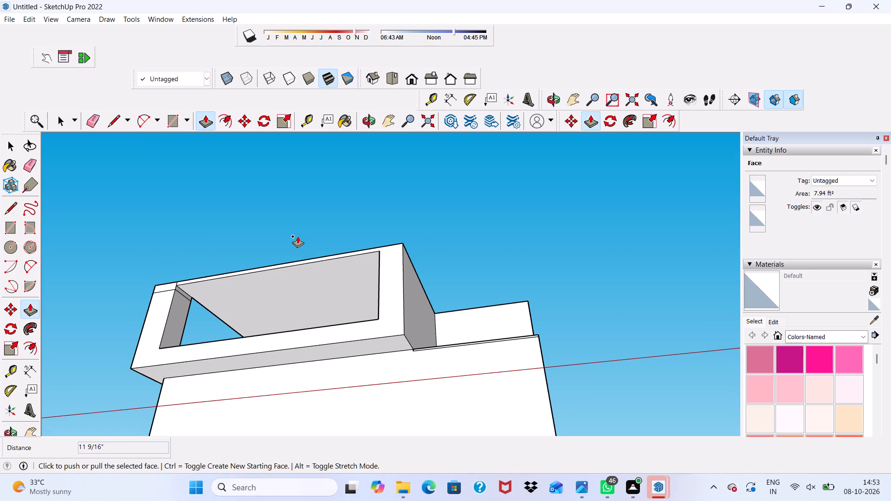
middle_drag(297, 236, 297, 410)
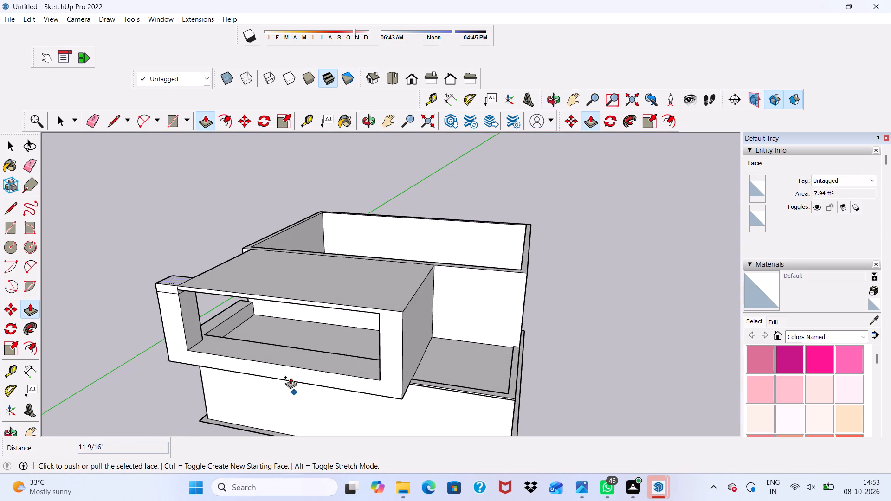
middle_drag(200, 261, 447, 273)
Push/Pull the roof slab's narrow edge face beside the corner pillar outward, in line with the upper room's outer wall corner.
scroll(402, 371, up, 8)
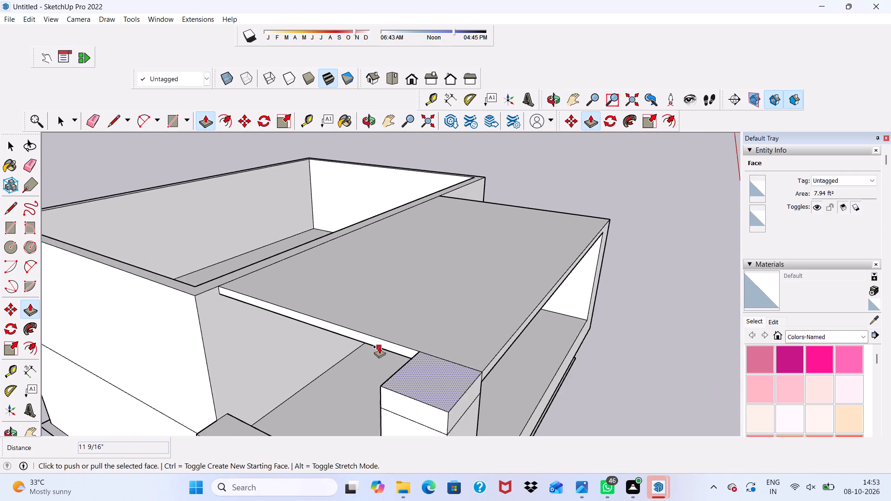
scroll(379, 347, up, 3)
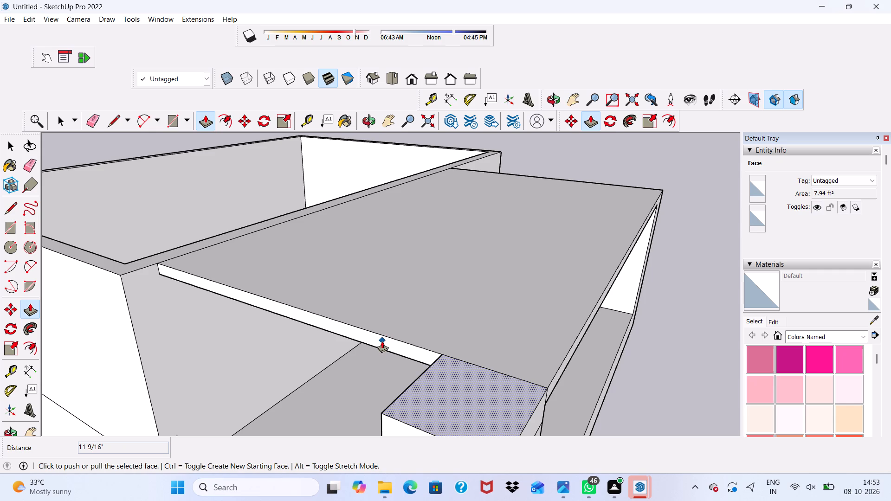
key(space)
click(381, 341)
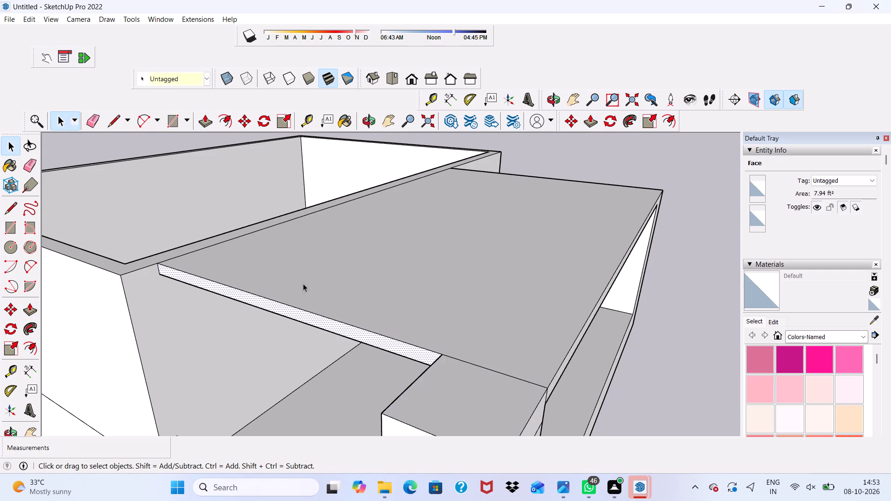
click(208, 117)
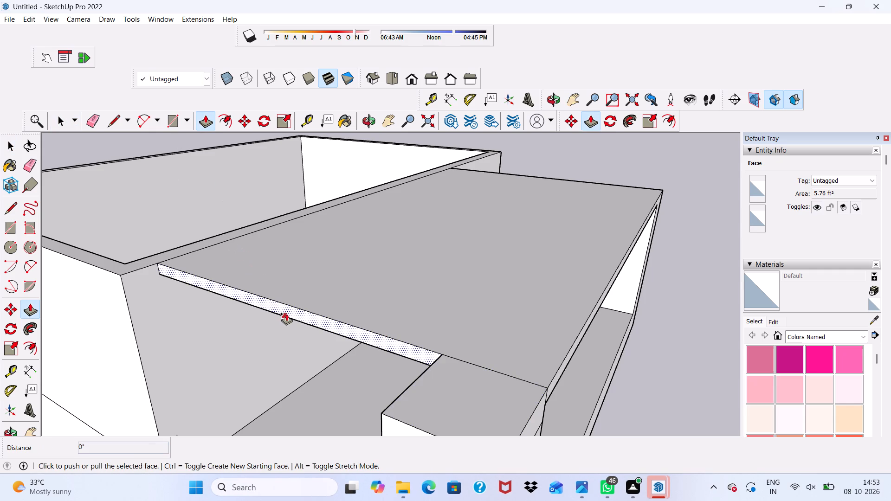
click(297, 308)
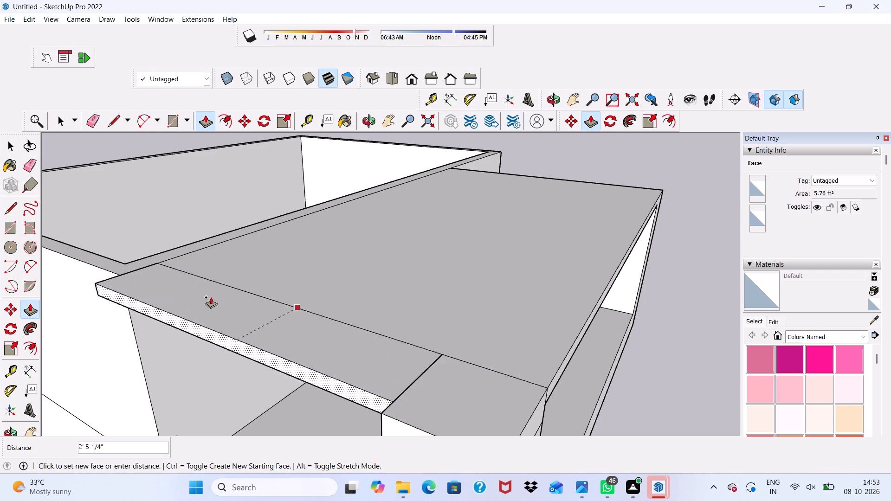
scroll(114, 265, up, 1)
click(116, 279)
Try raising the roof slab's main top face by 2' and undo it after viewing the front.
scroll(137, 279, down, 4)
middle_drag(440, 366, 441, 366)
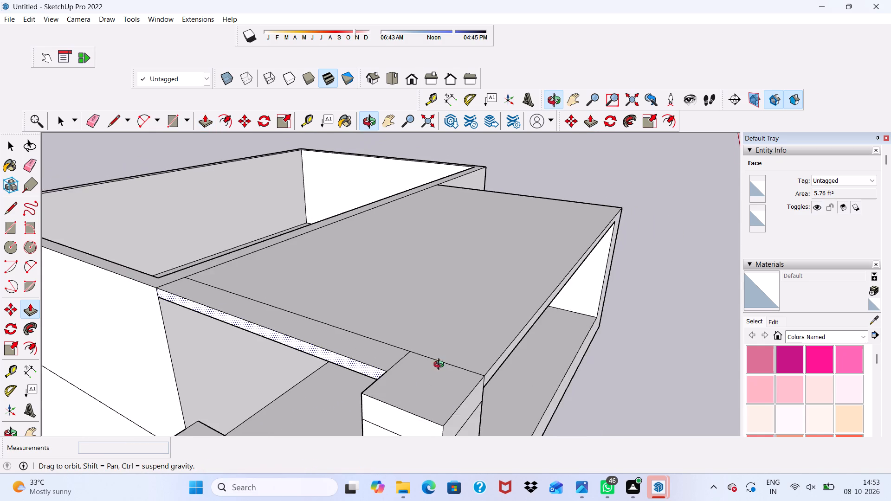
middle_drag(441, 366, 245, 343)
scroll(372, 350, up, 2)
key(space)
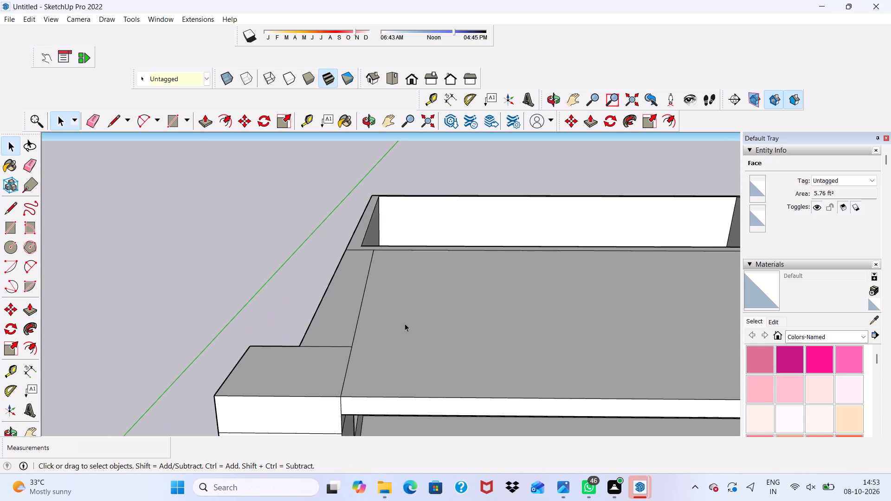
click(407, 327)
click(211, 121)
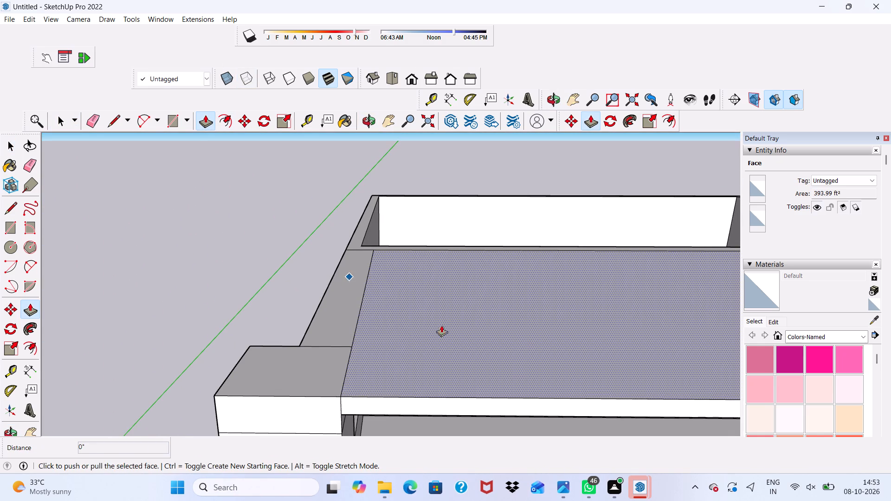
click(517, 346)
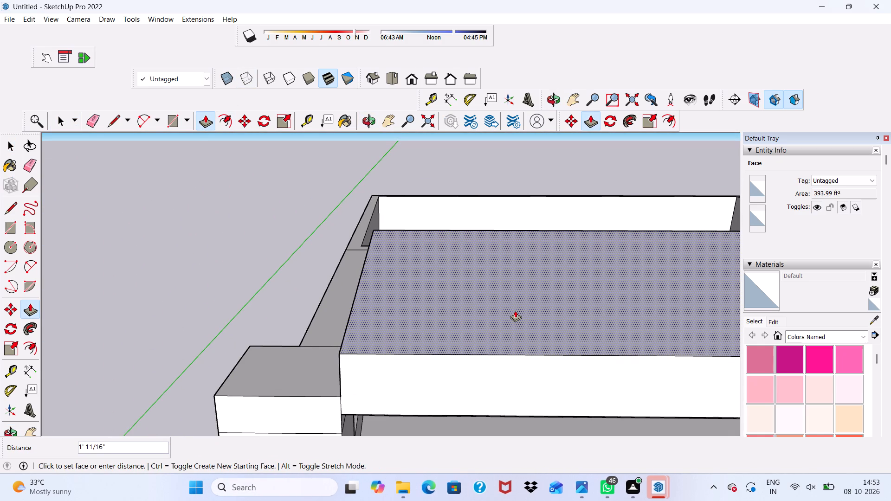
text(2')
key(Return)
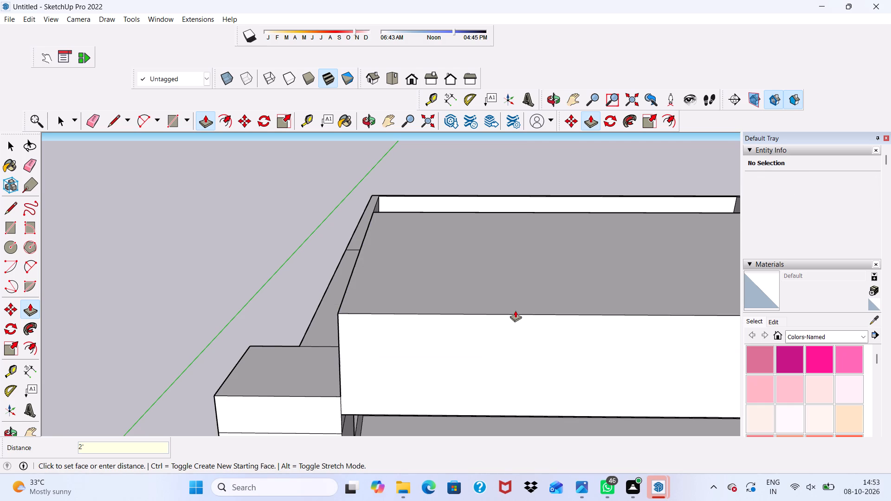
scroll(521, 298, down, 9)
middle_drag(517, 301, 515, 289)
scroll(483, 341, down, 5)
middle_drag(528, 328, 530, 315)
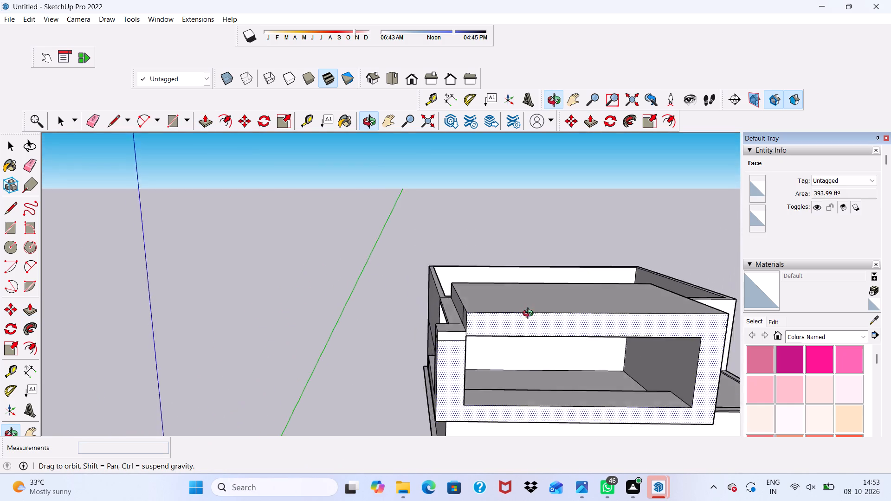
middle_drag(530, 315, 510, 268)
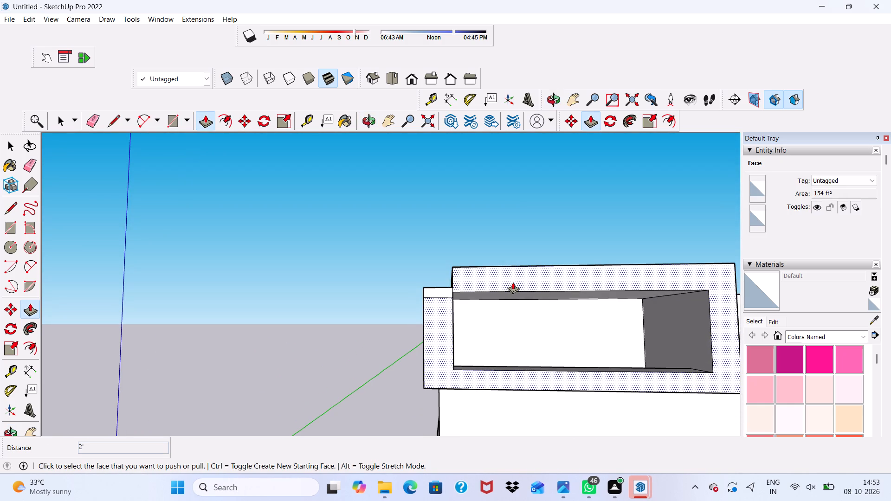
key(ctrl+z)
Push/Pull the roof slab's main top face up by 1'.
scroll(517, 275, up, 1)
scroll(517, 274, down, 1)
middle_drag(518, 274, 522, 312)
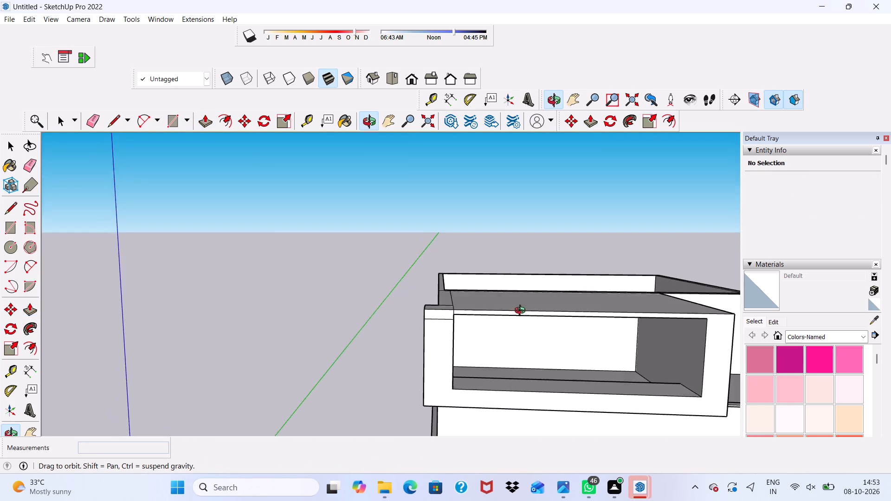
middle_drag(522, 312, 522, 312)
scroll(512, 291, up, 2)
click(504, 308)
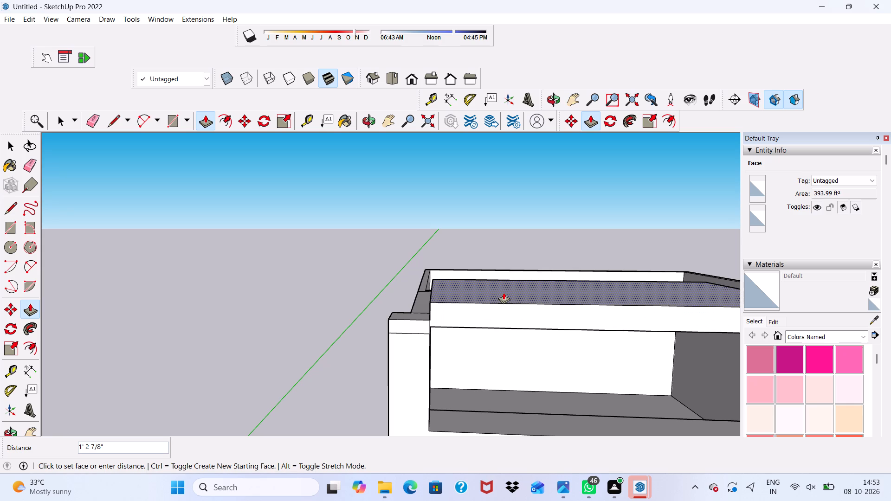
text(1')
key(Return)
Erase the short vertical edge dividing the raised slab's side face above the corner pillar.
scroll(485, 302, down, 2)
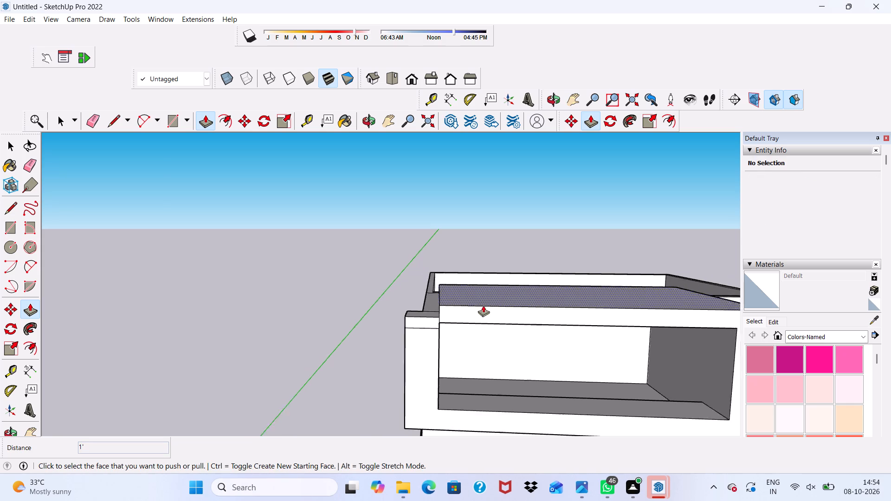
scroll(483, 305, down, 7)
middle_drag(480, 304, 550, 292)
scroll(456, 287, up, 10)
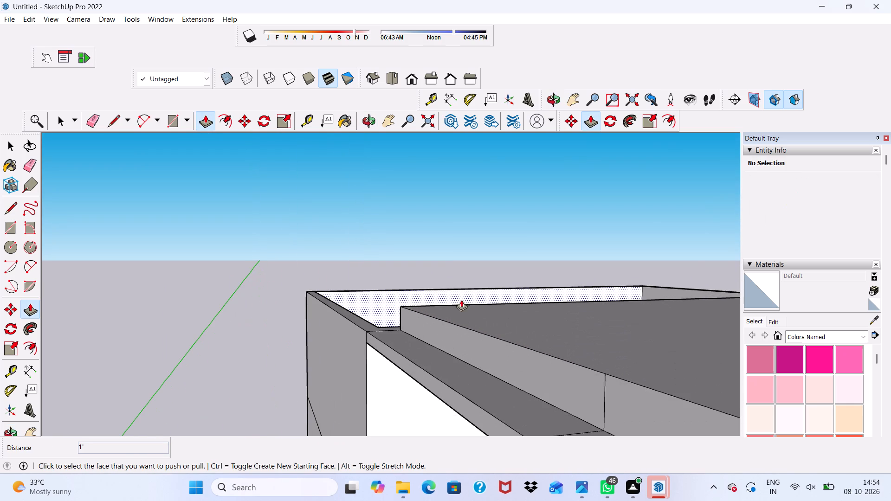
scroll(461, 300, up, 1)
key(space)
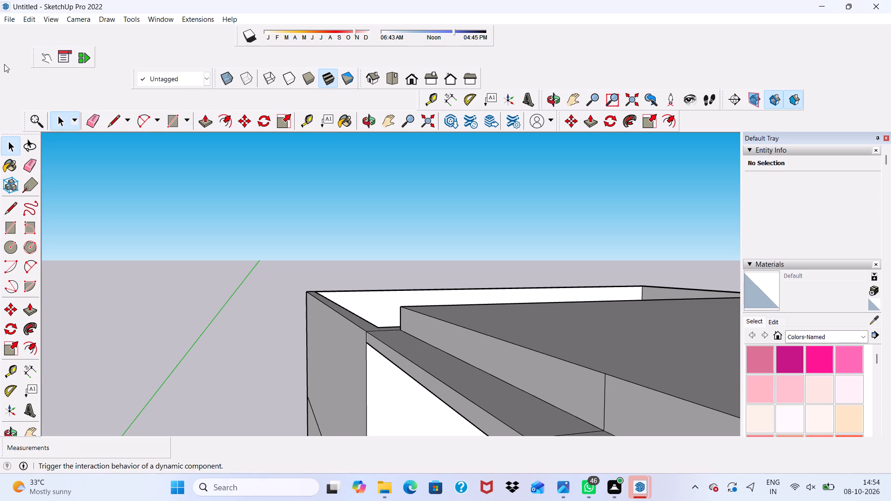
click(93, 120)
scroll(307, 282, down, 2)
scroll(534, 387, up, 2)
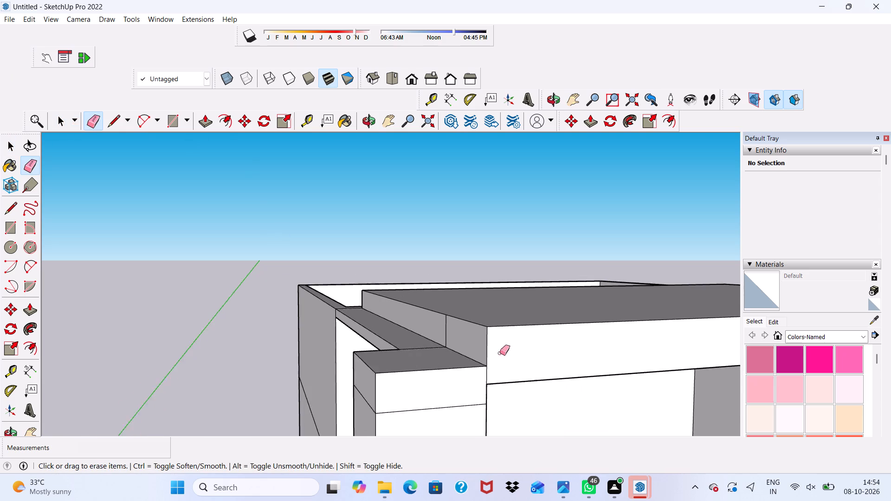
scroll(500, 353, up, 5)
drag(423, 313, 420, 318)
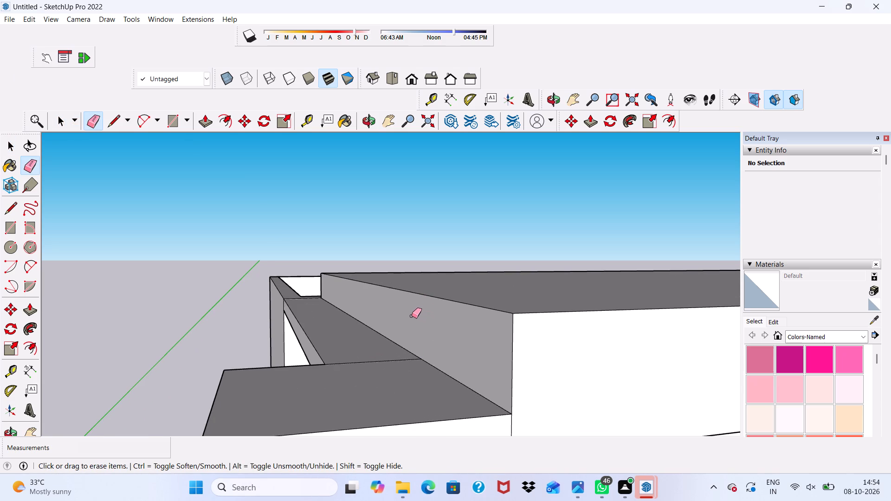
Push/Pull the raised slab's side face outward about 2' 10 9/16" over the pillar, flush with the pillar's outer face.
key(space)
click(413, 319)
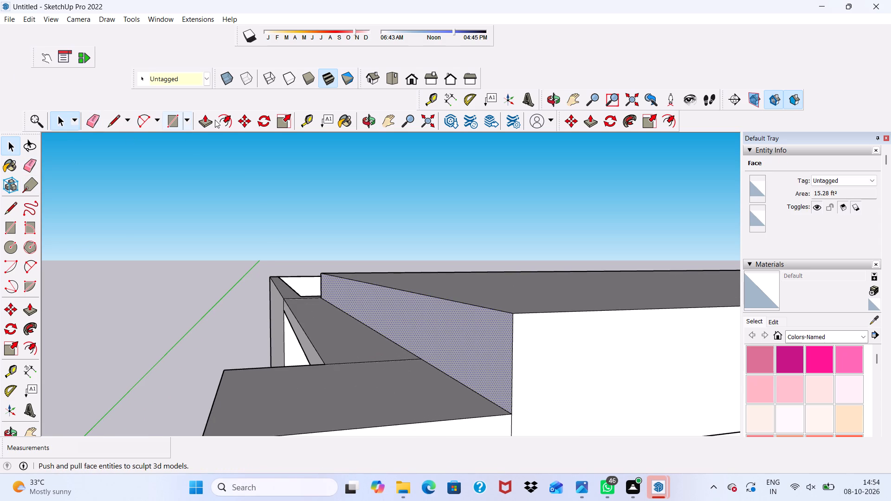
click(208, 116)
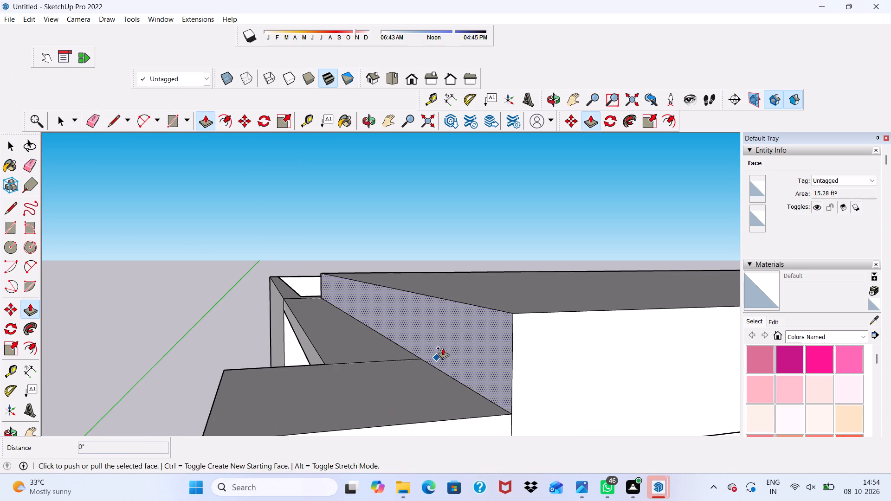
click(446, 342)
scroll(284, 375, down, 8)
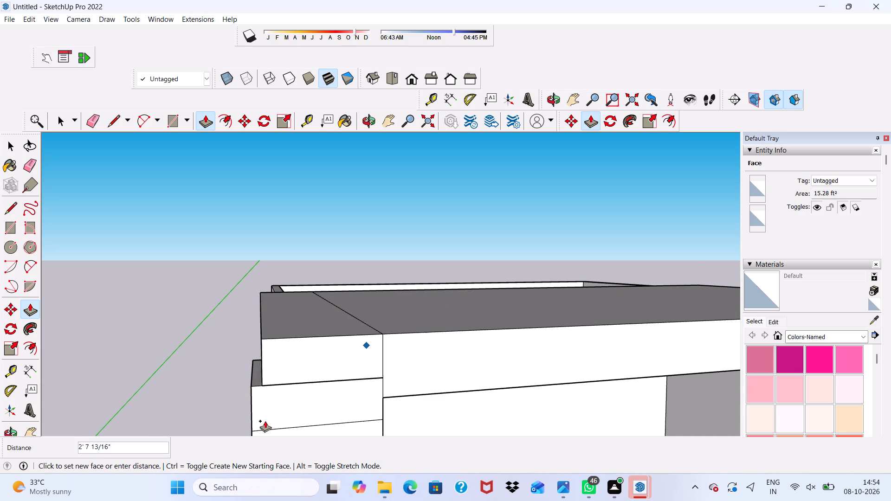
scroll(258, 412, up, 3)
scroll(200, 366, down, 5)
middle_drag(204, 369, 324, 325)
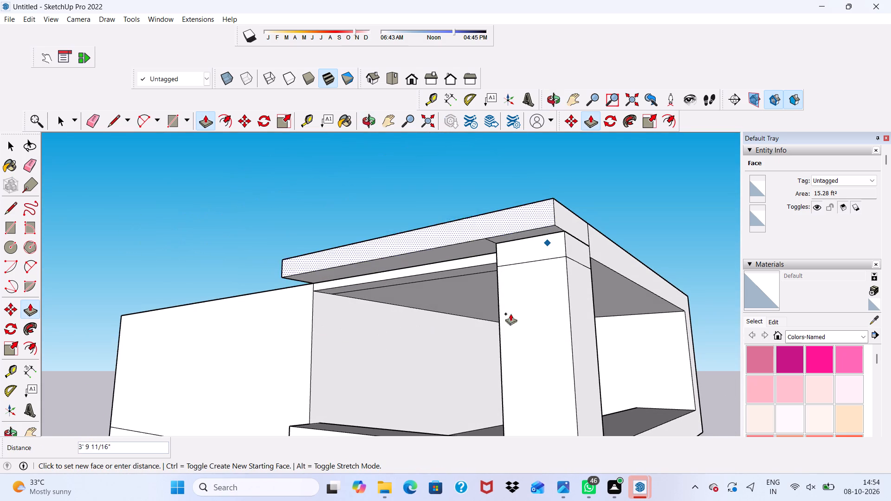
scroll(543, 296, up, 1)
click(550, 289)
scroll(445, 244, up, 8)
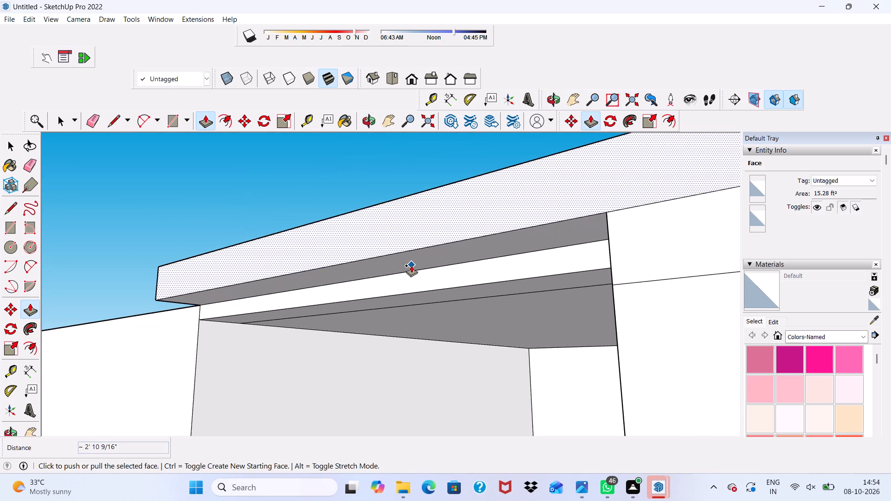
click(402, 259)
key(space)
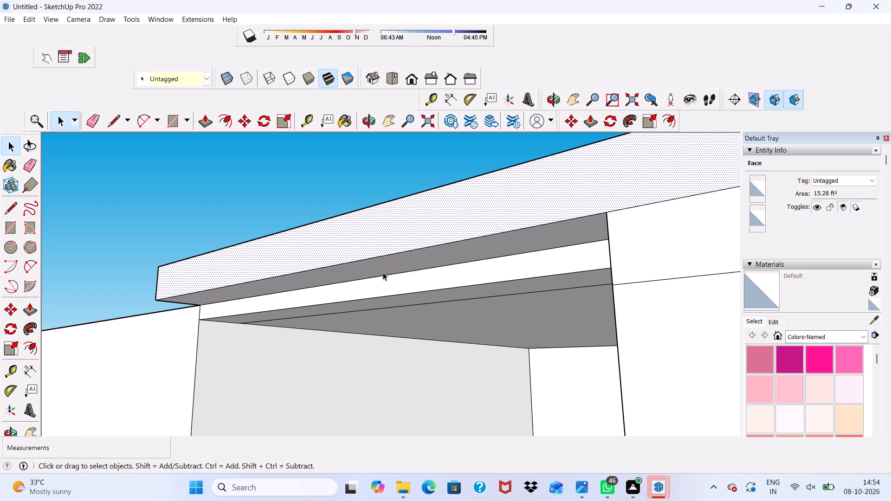
Push/Pull the narrow underside strip of the roof slab's overhang down about 5 1/2", flush with the adjoining ceiling.
click(383, 272)
scroll(378, 264, down, 3)
middle_drag(378, 264, 462, 321)
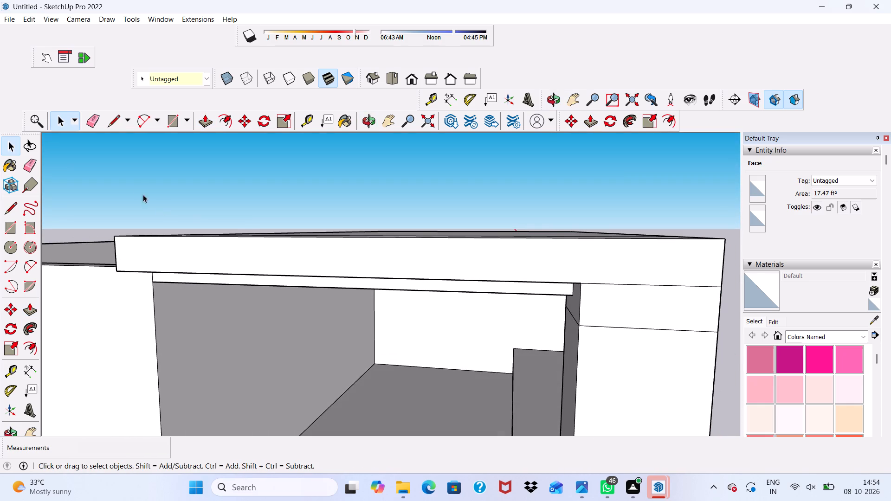
click(207, 119)
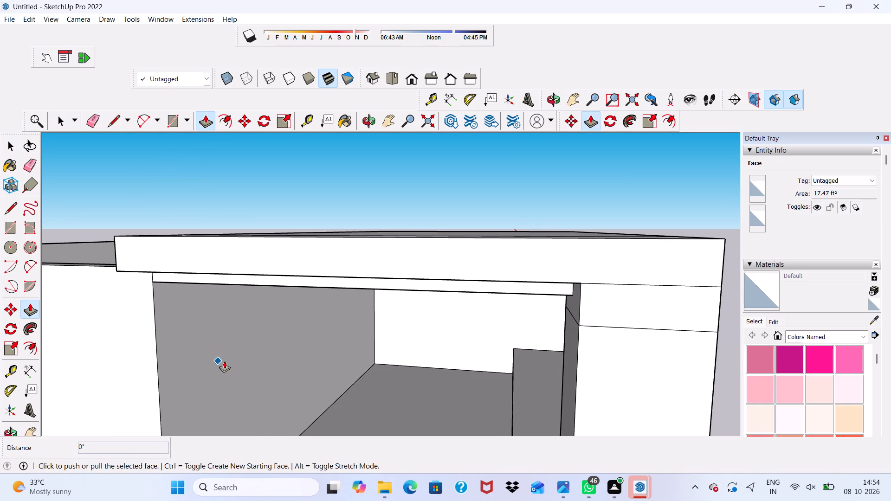
scroll(282, 299, down, 2)
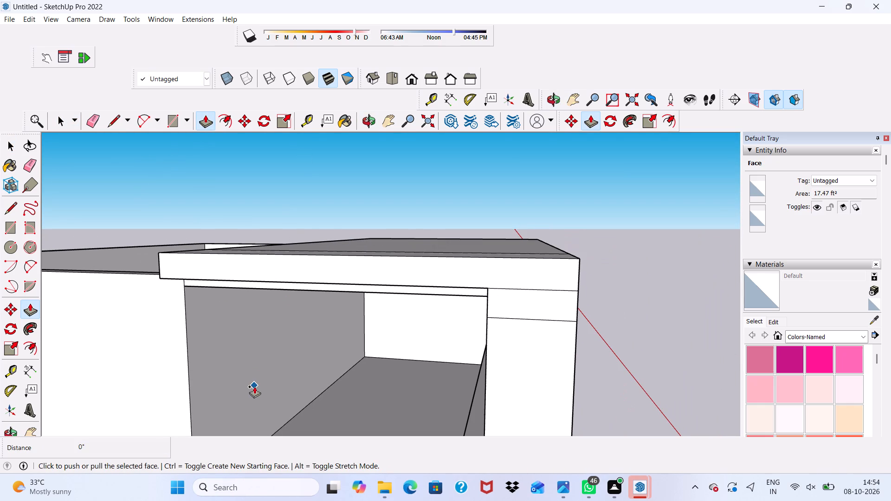
middle_drag(254, 386, 235, 330)
scroll(228, 224, up, 4)
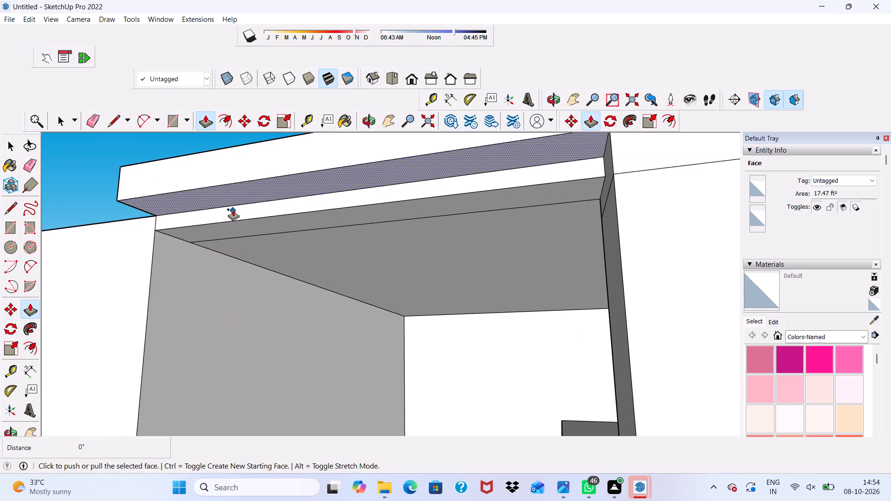
click(238, 188)
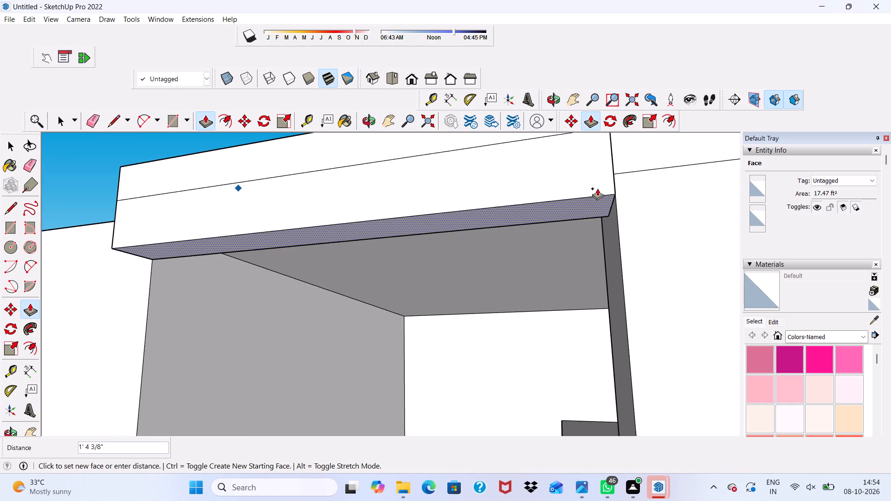
scroll(629, 165, up, 3)
scroll(603, 159, down, 5)
middle_drag(599, 157, 609, 64)
scroll(495, 193, up, 2)
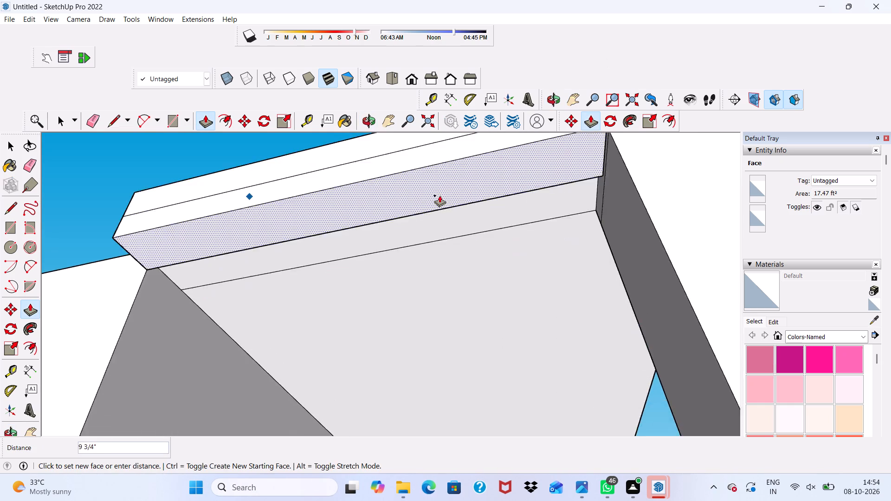
scroll(439, 196, down, 2)
middle_drag(437, 188, 430, 121)
scroll(427, 194, up, 9)
scroll(409, 187, down, 3)
middle_drag(408, 188, 412, 173)
click(395, 217)
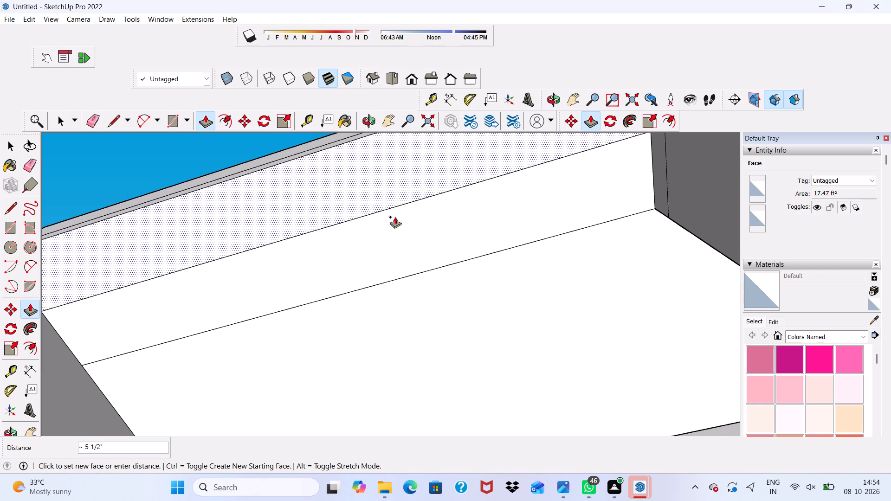
Examine the lowered overhang strip and its seam edges from below, around the corner pillar and at the slab's end.
scroll(387, 192, down, 4)
middle_drag(394, 215, 400, 324)
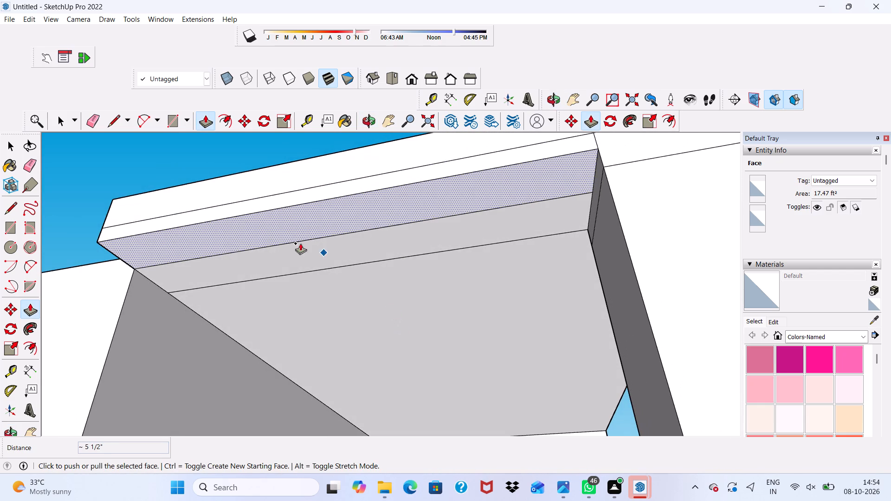
scroll(169, 162, down, 3)
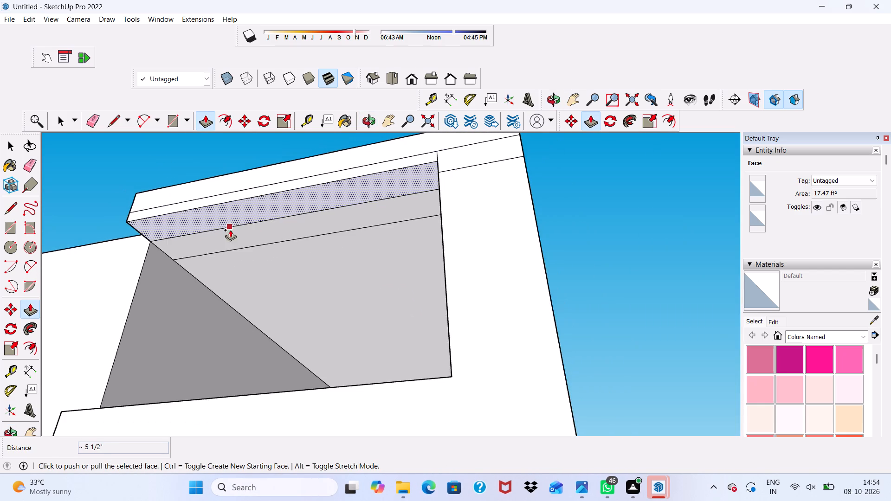
scroll(226, 218, down, 4)
middle_drag(247, 238, 348, 305)
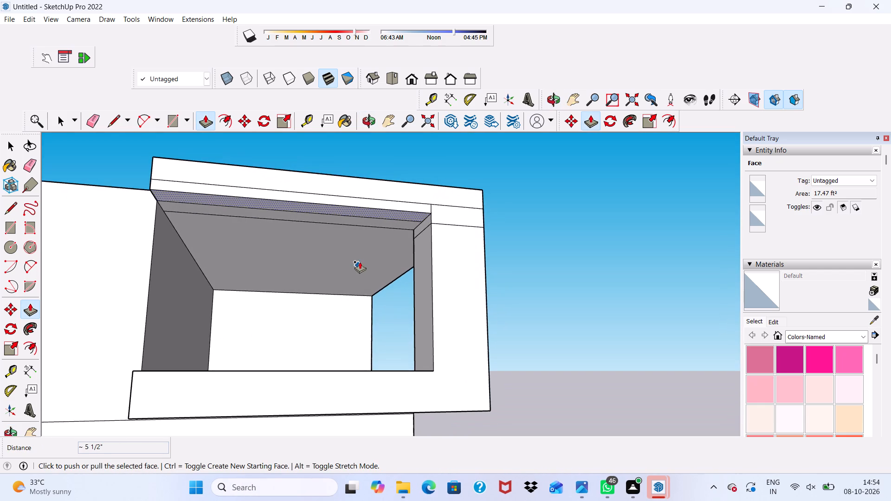
scroll(361, 248, up, 1)
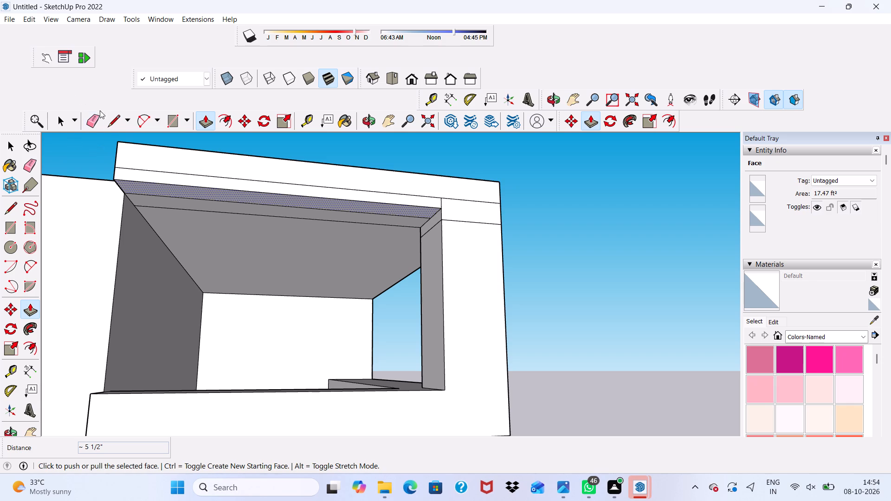
scroll(213, 168, down, 2)
middle_drag(234, 183, 0, 169)
scroll(486, 226, down, 1)
middle_drag(488, 227, 482, 234)
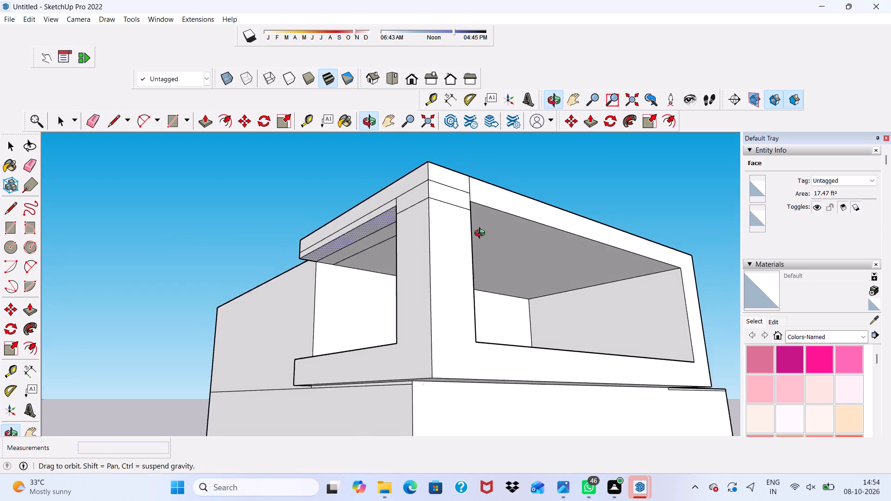
middle_drag(482, 234, 573, 237)
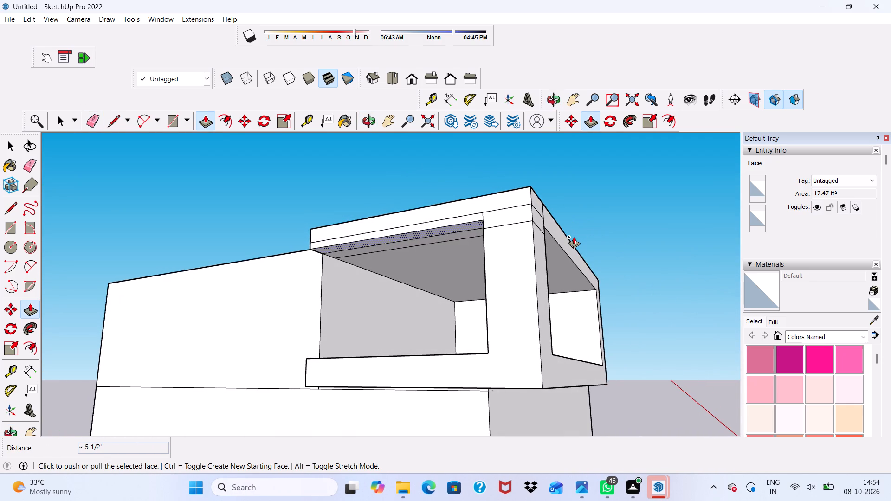
middle_drag(576, 237, 761, 272)
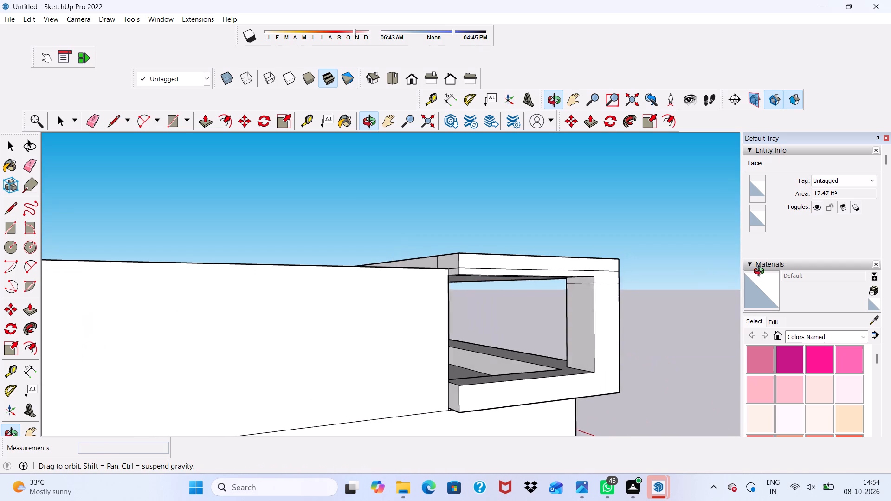
middle_drag(761, 272, 770, 270)
scroll(465, 267, up, 3)
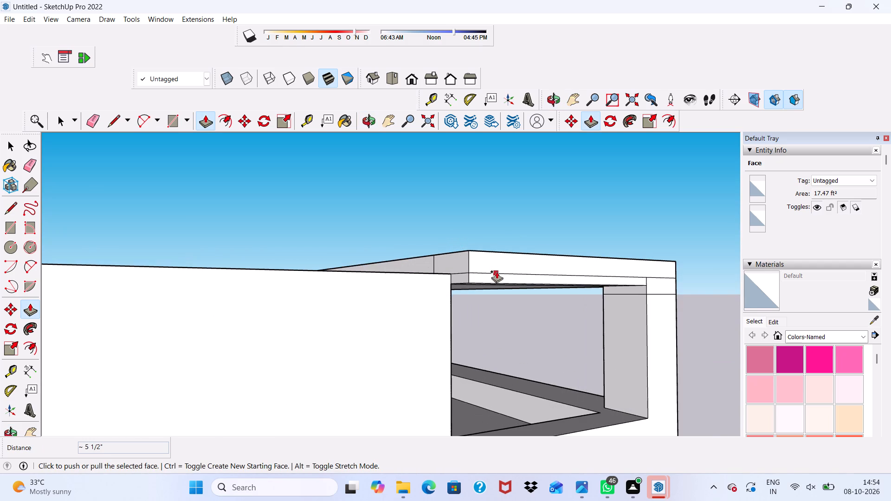
scroll(497, 271, up, 4)
scroll(451, 262, down, 3)
scroll(513, 241, down, 3)
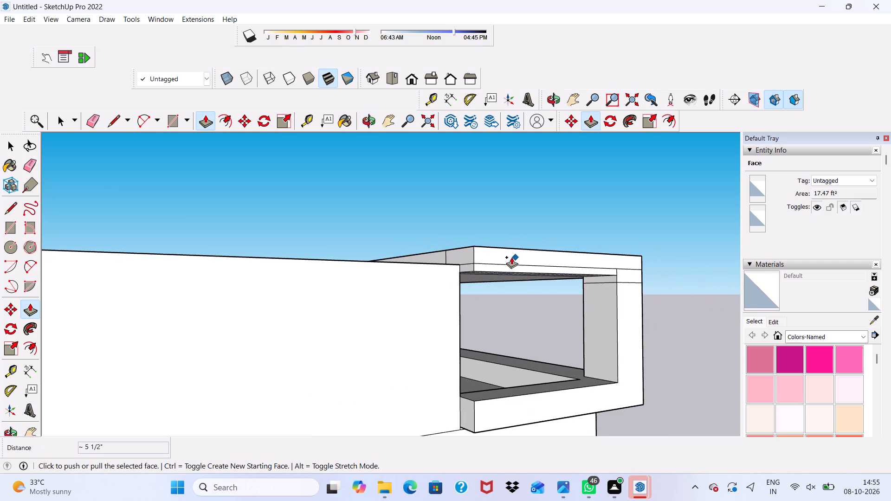
Erase the horizontal seam edges on the roof slab's long outer side face and its short end face.
key(space)
scroll(516, 261, up, 2)
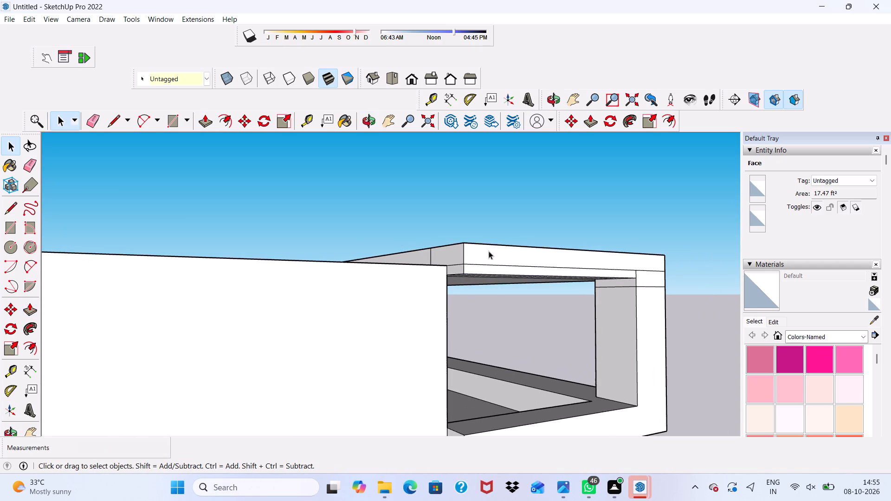
click(90, 124)
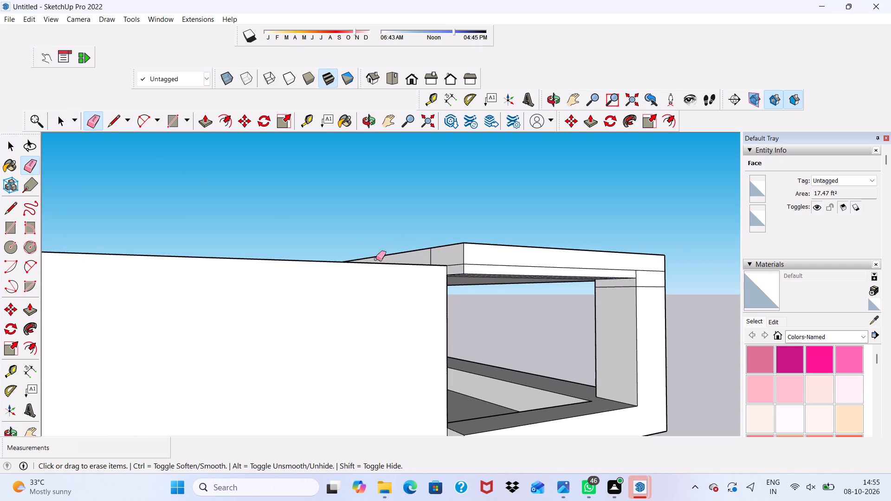
middle_drag(491, 240, 485, 206)
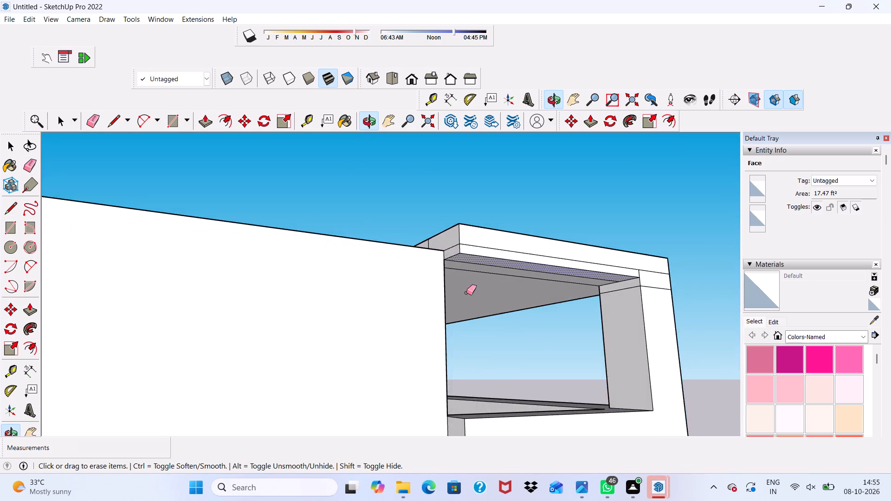
scroll(461, 246, up, 5)
click(478, 250)
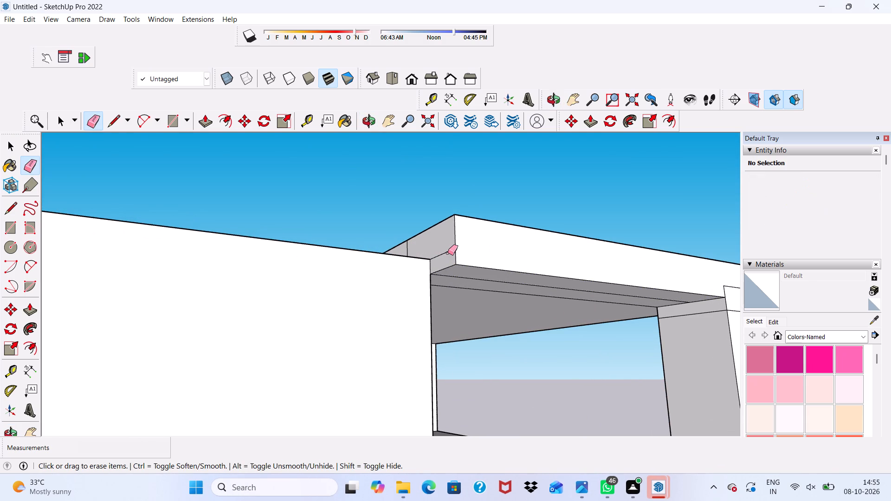
drag(448, 253, 446, 249)
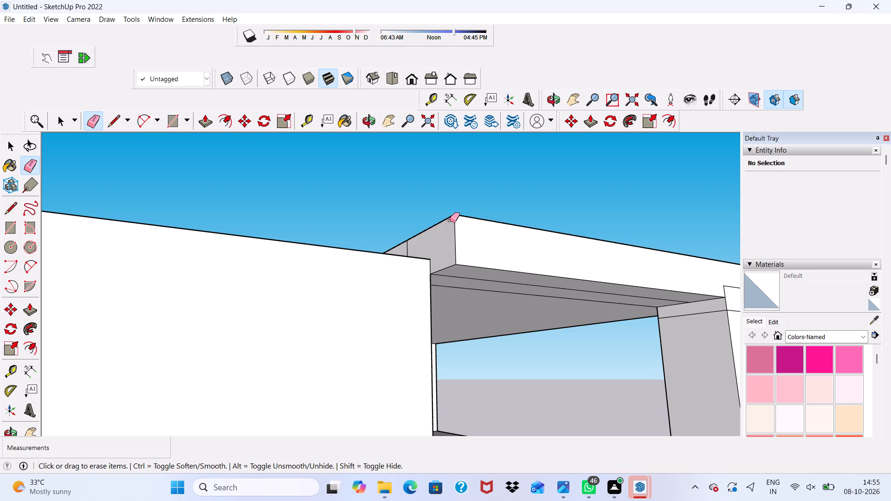
Erase the two parallel edges running lengthwise across the roof slab's underside to merge it into one ceiling face.
scroll(447, 216, down, 1)
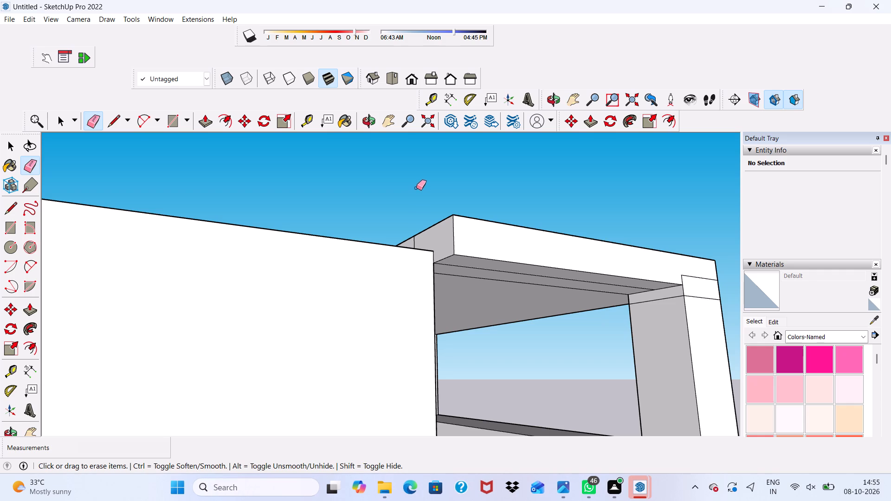
scroll(498, 169, up, 1)
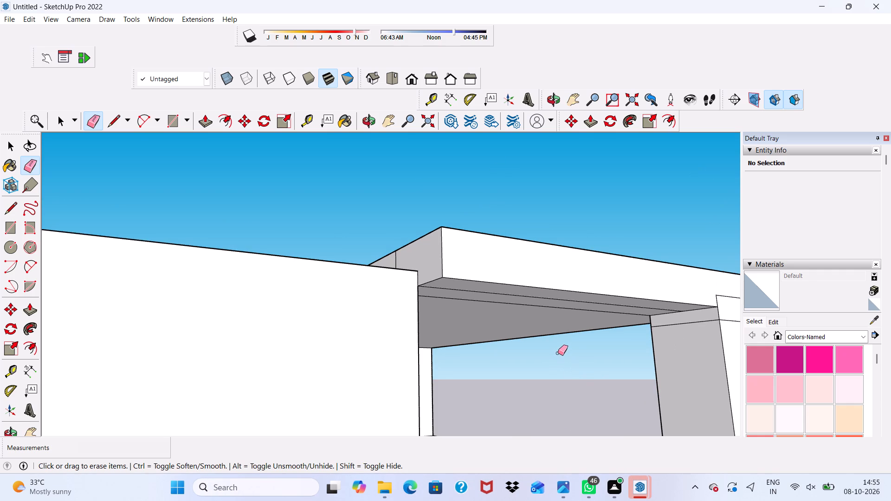
scroll(531, 340, down, 3)
middle_drag(515, 253, 504, 235)
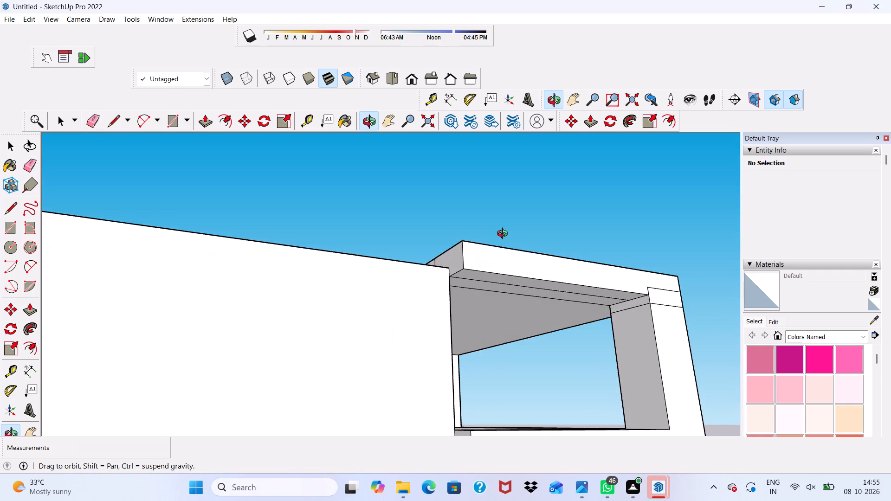
middle_drag(504, 235, 498, 232)
scroll(498, 232, down, 5)
scroll(498, 232, up, 2)
scroll(498, 232, down, 1)
scroll(545, 0, up, 1)
scroll(320, 160, down, 2)
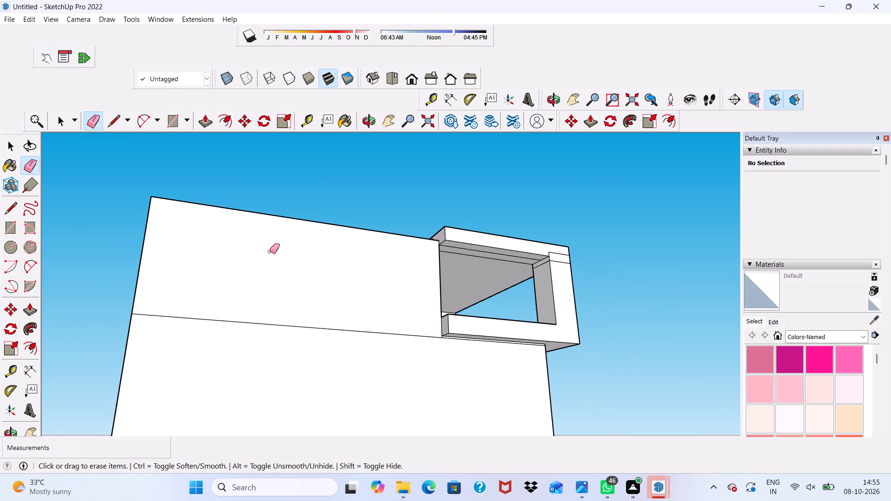
scroll(518, 281, up, 11)
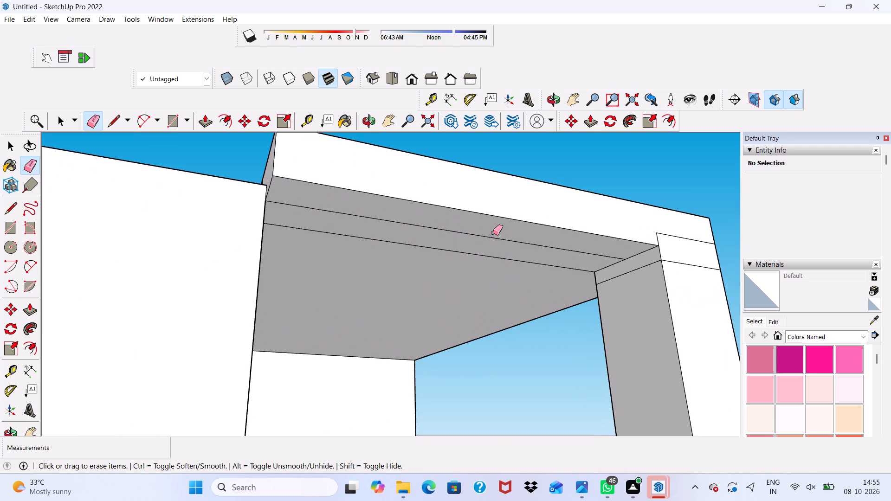
drag(493, 233, 479, 254)
Erase the two horizontal seams and the short vertical edge where the corner pillar's outer face meets the slab.
scroll(478, 251, down, 7)
middle_drag(554, 227, 557, 231)
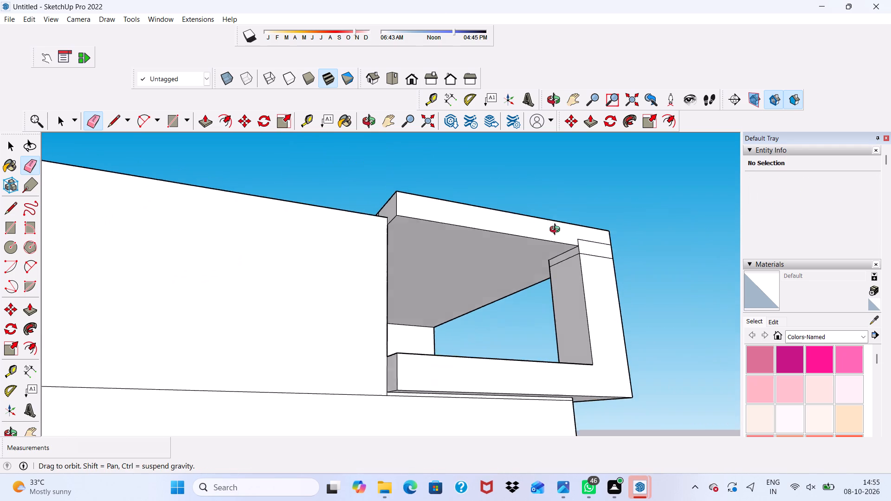
middle_drag(557, 231, 424, 274)
scroll(528, 276, up, 4)
click(530, 237)
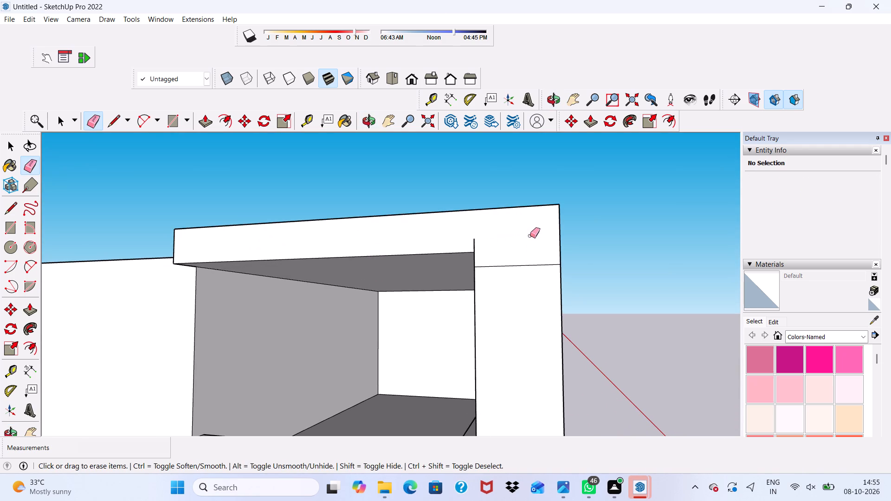
drag(529, 260, 531, 278)
scroll(481, 246, up, 3)
drag(467, 242, 476, 242)
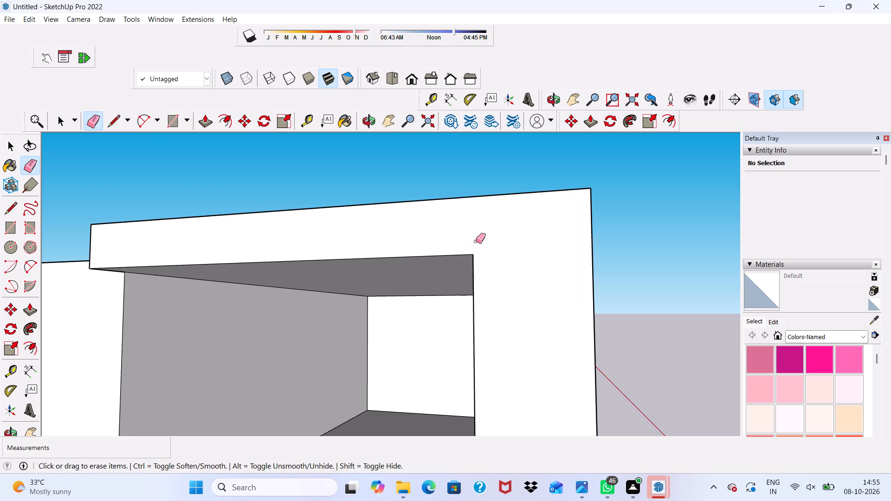
Push/Pull the roof slab's underside face down 6" to thicken the slab over the upper room.
scroll(475, 240, down, 6)
middle_drag(521, 229, 646, 225)
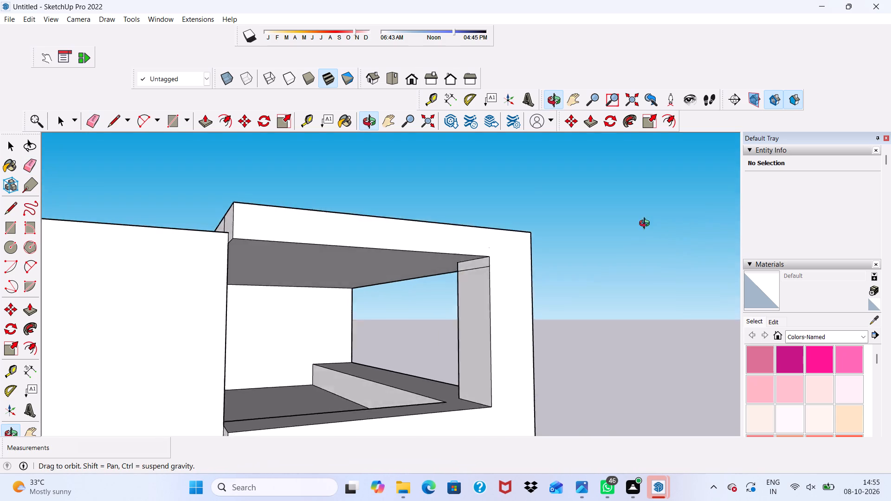
middle_drag(646, 225, 525, 206)
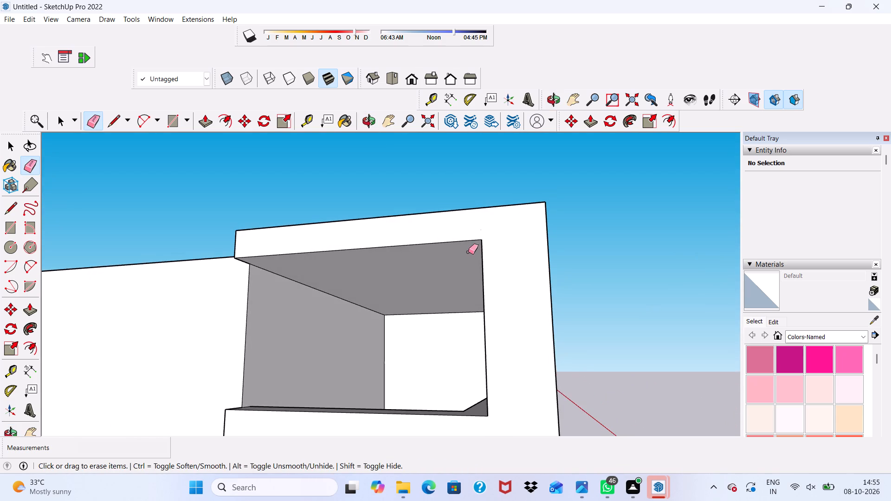
middle_drag(468, 252, 545, 228)
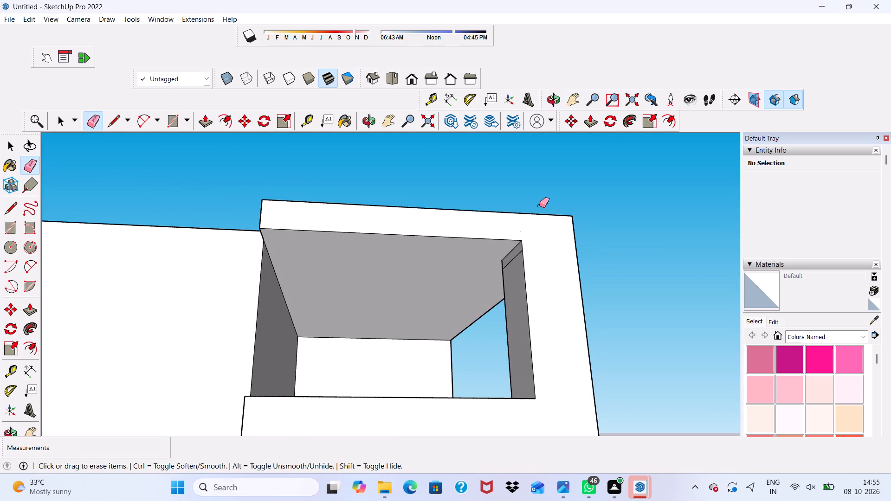
key(space)
scroll(537, 205, up, 3)
click(452, 272)
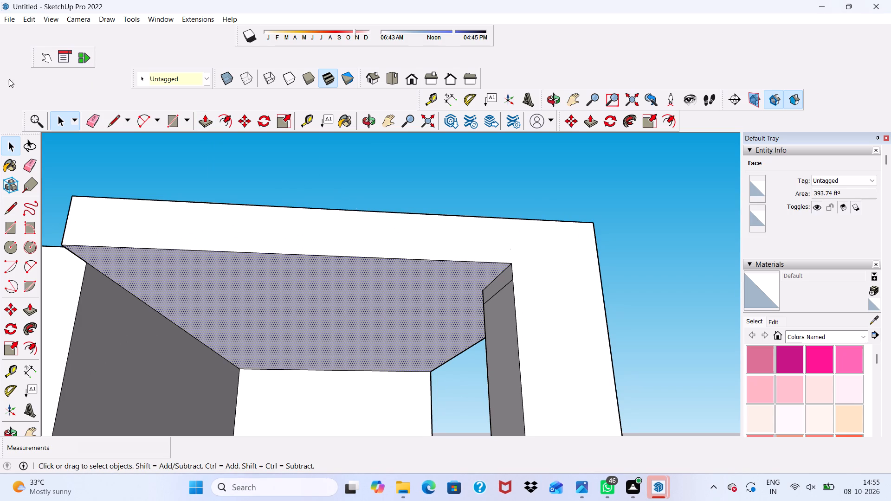
click(206, 122)
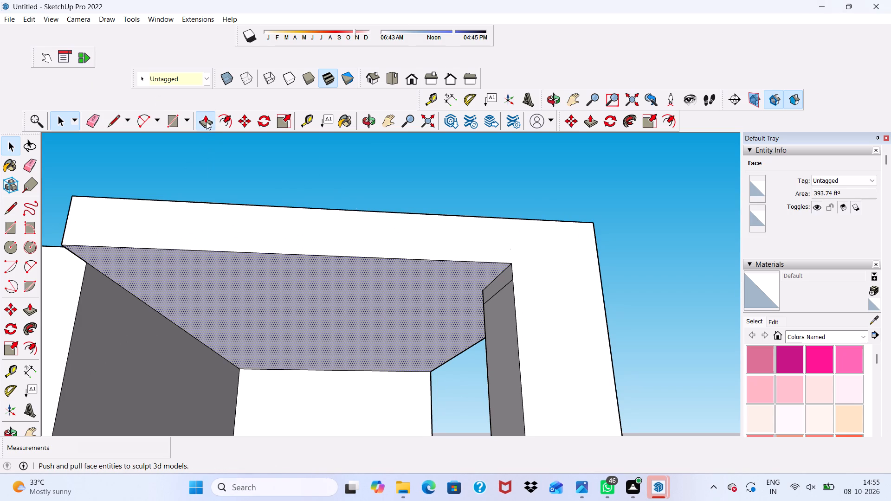
click(246, 271)
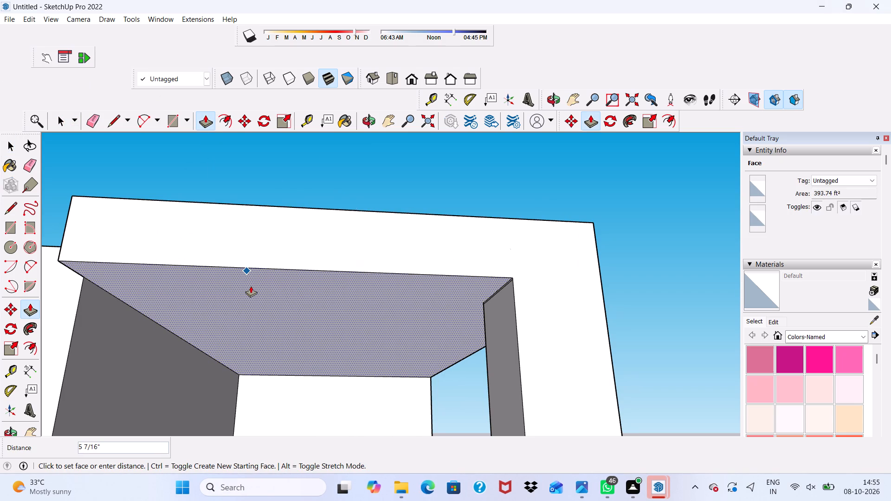
click(251, 287)
Erase the two horizontal seam edges on the corner pillar's outer face where it meets the thickened slab.
scroll(244, 268, down, 9)
middle_drag(301, 229, 338, 272)
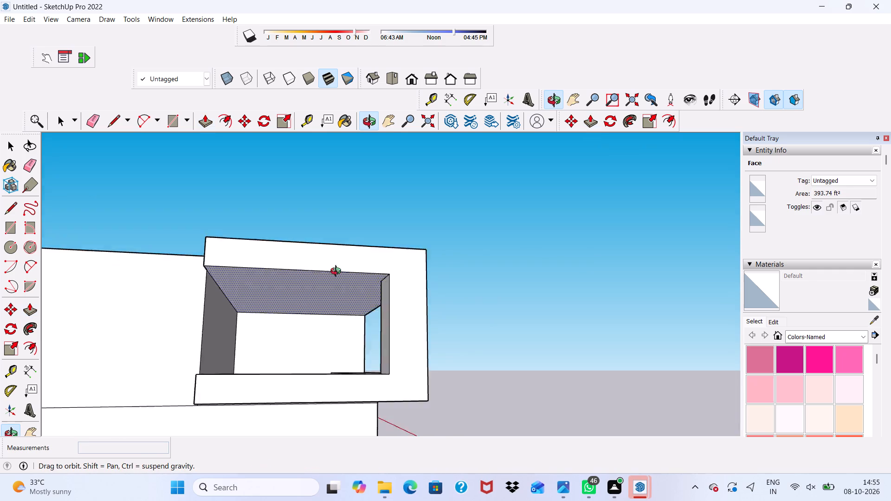
middle_drag(338, 272, 456, 309)
middle_drag(359, 324, 396, 243)
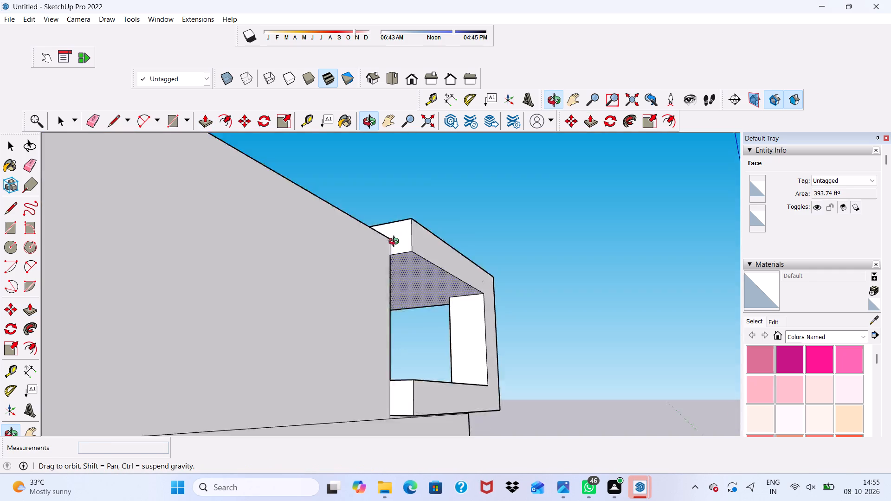
middle_drag(396, 243, 405, 338)
scroll(405, 338, up, 4)
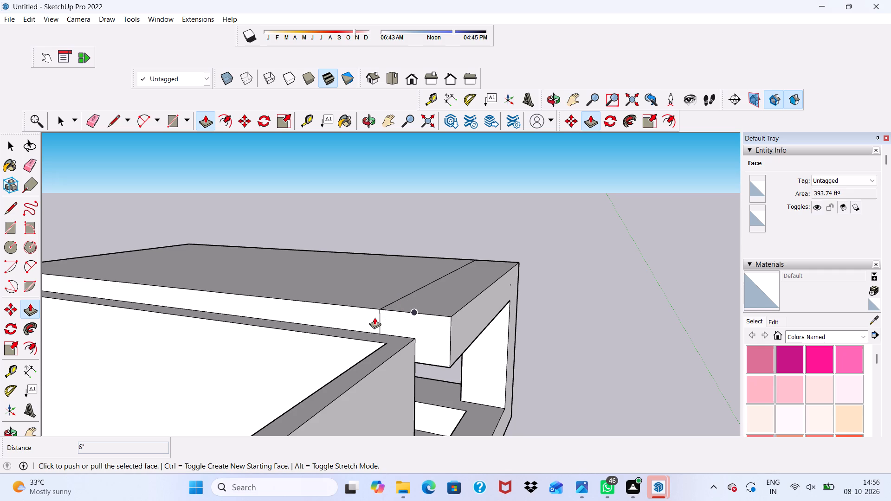
scroll(374, 317, down, 3)
middle_drag(401, 314, 0, 290)
middle_drag(335, 287, 327, 281)
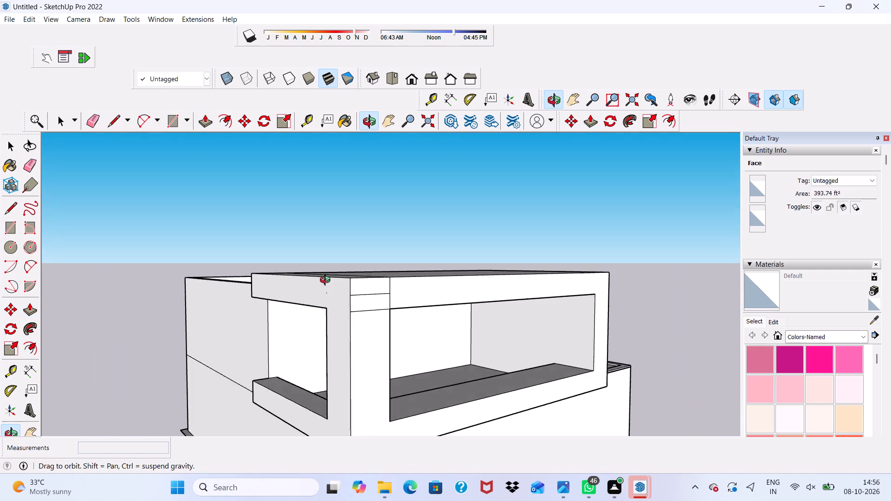
middle_drag(327, 281, 205, 273)
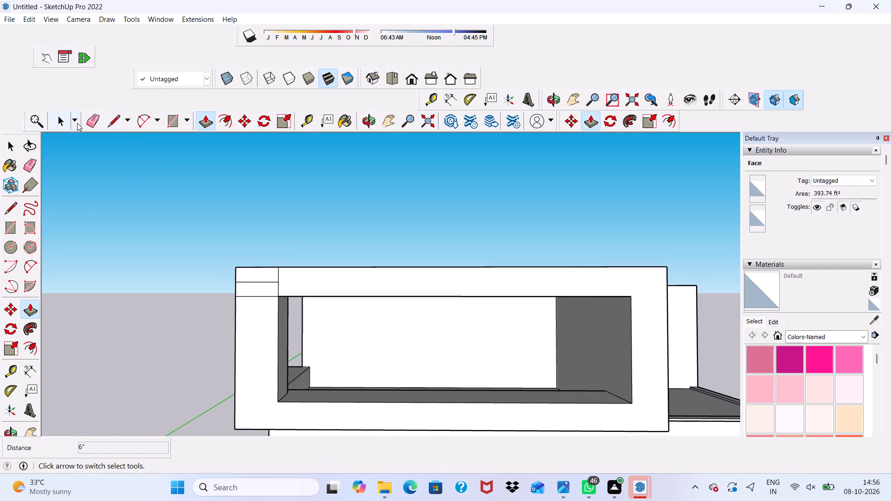
drag(95, 109, 93, 113)
click(93, 126)
scroll(225, 266, up, 1)
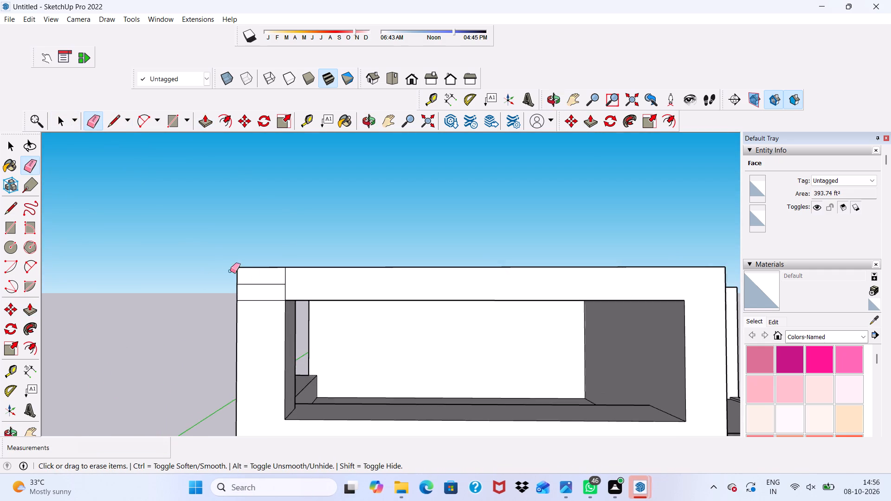
scroll(230, 271, up, 1)
drag(269, 281, 270, 302)
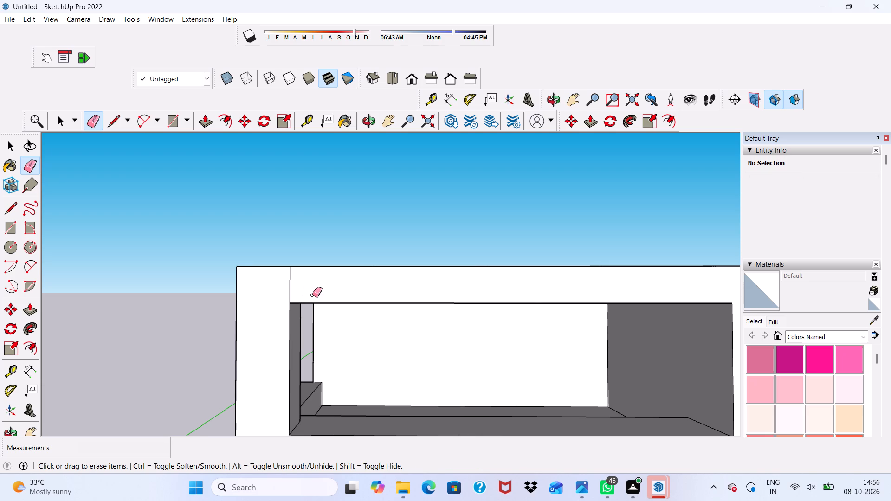
Erase the vertical seam between the corner pillar and roof slab, including the short stub above the opening's corner.
scroll(312, 295, up, 2)
drag(300, 278, 255, 270)
scroll(257, 270, down, 4)
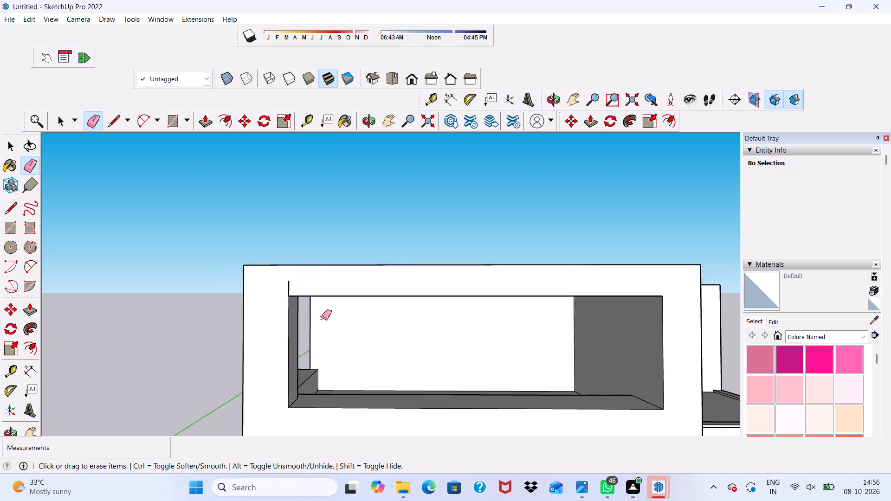
scroll(292, 338, down, 5)
middle_drag(287, 313, 436, 289)
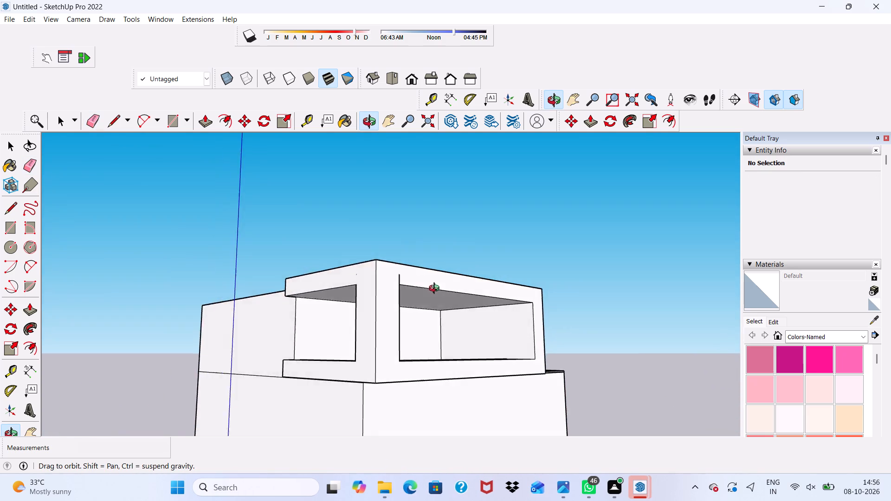
middle_drag(436, 289, 326, 352)
scroll(323, 338, up, 8)
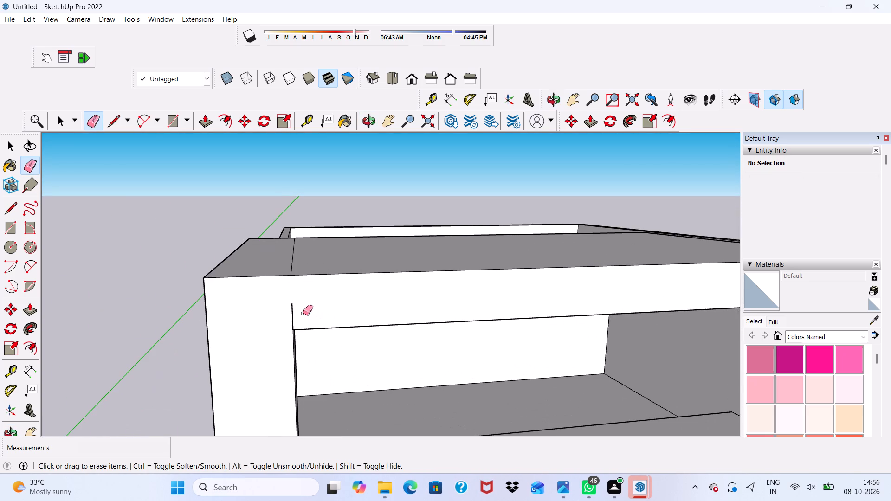
drag(294, 310, 255, 312)
Push/Pull the inner face of the low parapet between the back wall and corner pillar by 11 1/2", making it thinner.
scroll(255, 312, down, 5)
middle_drag(340, 314, 278, 189)
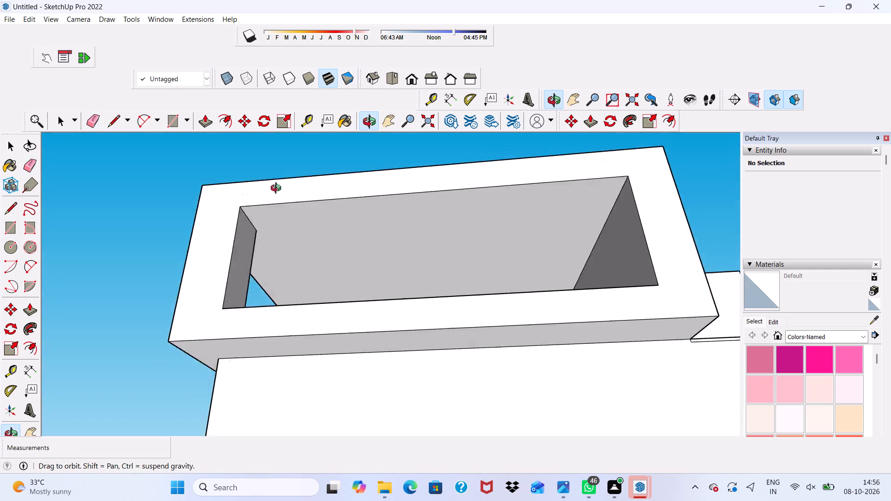
middle_drag(278, 189, 310, 272)
middle_drag(313, 357, 327, 410)
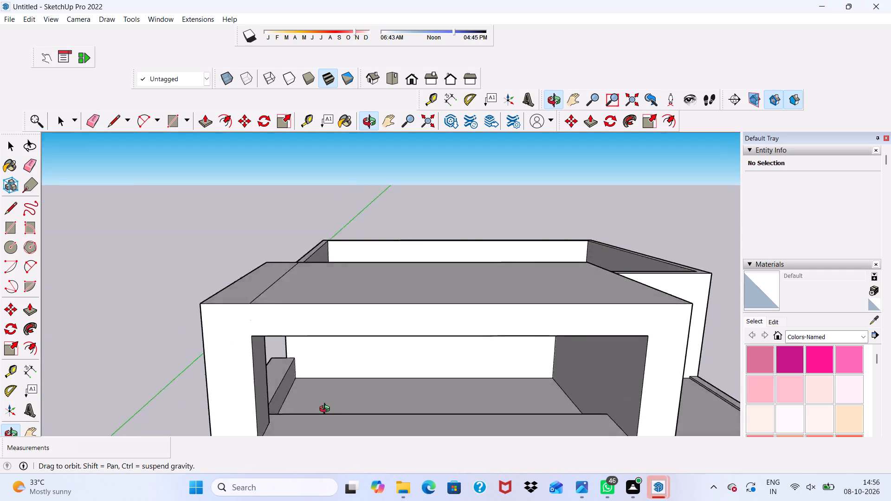
middle_drag(327, 410, 646, 361)
scroll(569, 377, up, 8)
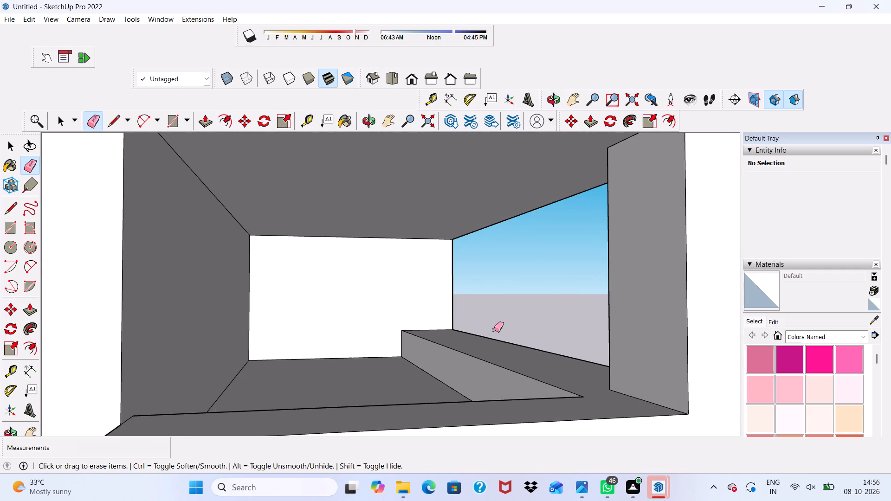
key(space)
click(445, 370)
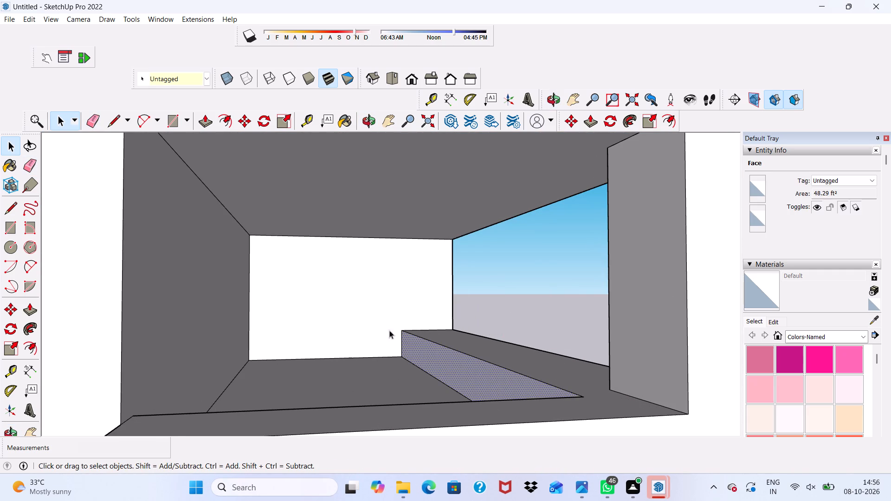
click(204, 124)
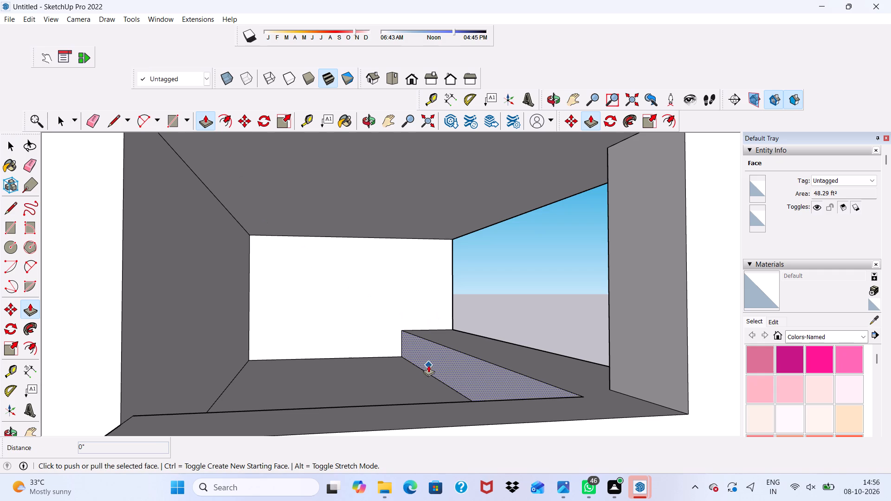
drag(439, 360, 455, 353)
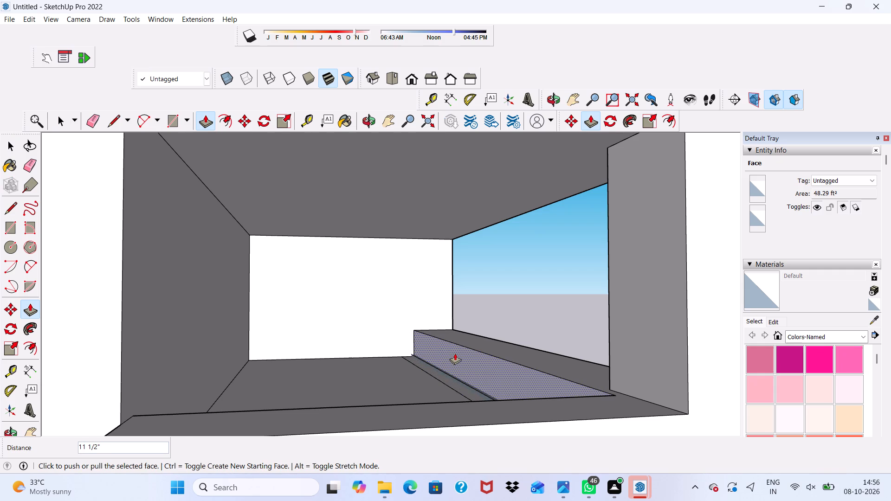
Push/Pull the low parapet's inner face a further 4 1/16" outward, away from the room.
scroll(445, 334, down, 5)
middle_drag(463, 323, 227, 332)
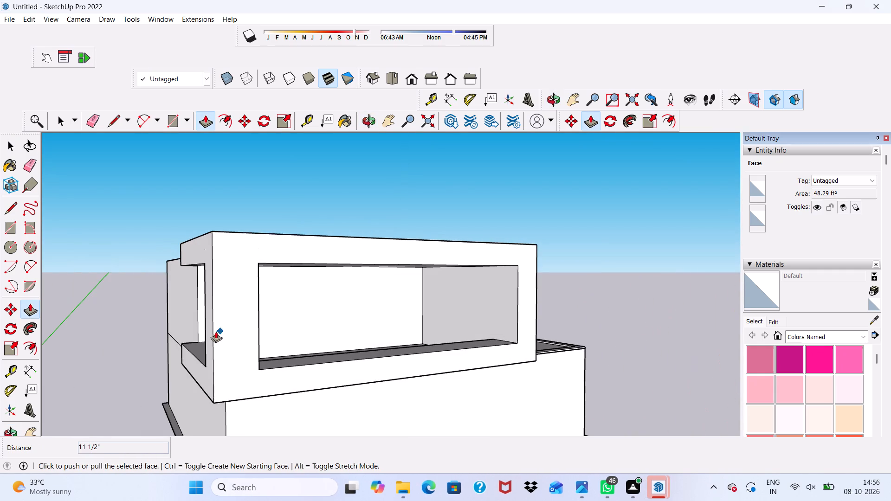
middle_drag(407, 361, 690, 359)
scroll(671, 358, down, 1)
scroll(543, 363, up, 8)
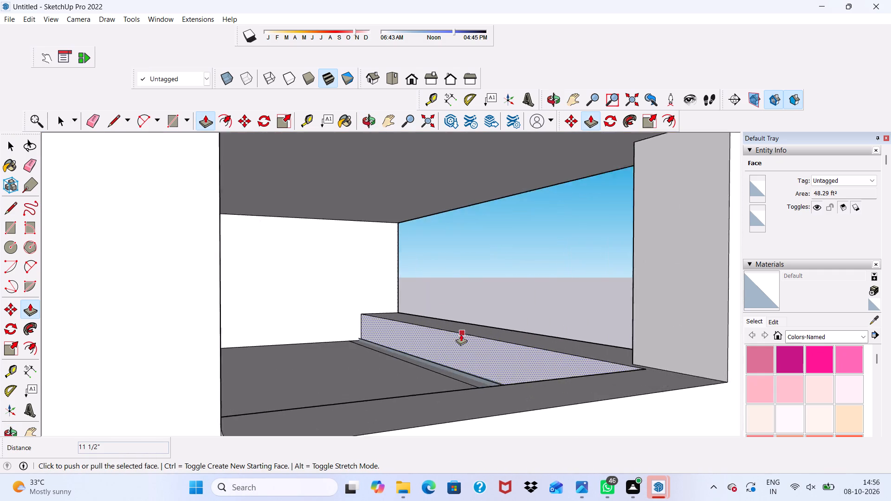
scroll(461, 334, down, 1)
scroll(456, 339, up, 2)
scroll(456, 340, down, 1)
drag(456, 340, 465, 333)
Examine the narrow strip along the low parapet's base from inside the room and from around the overhang.
scroll(417, 347, down, 2)
middle_drag(414, 375, 422, 394)
scroll(429, 366, up, 11)
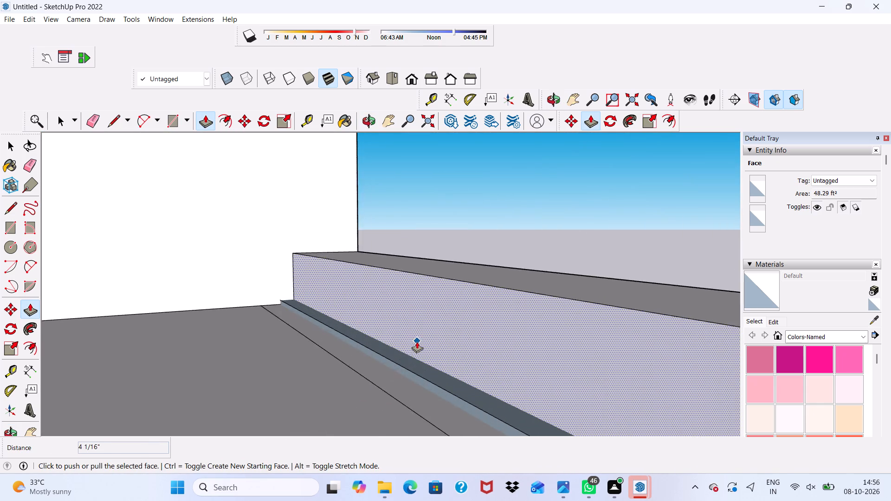
scroll(417, 341, up, 4)
key(space)
click(396, 356)
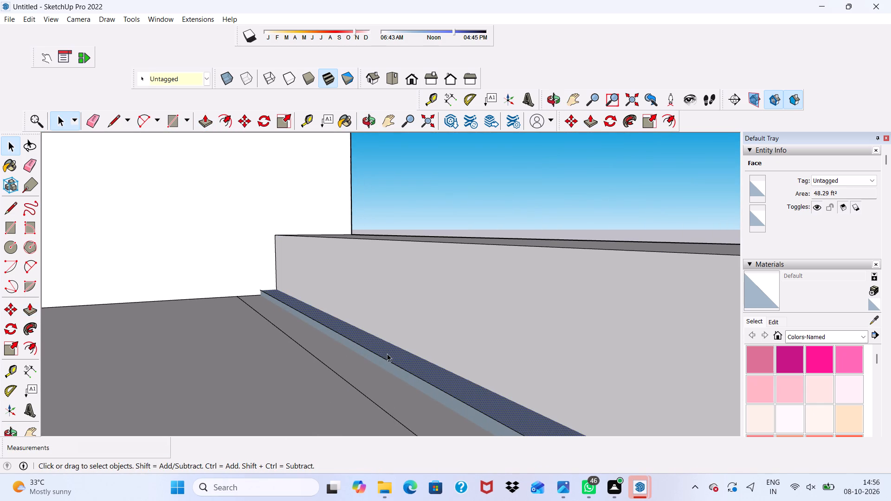
click(387, 353)
scroll(480, 259, down, 17)
middle_drag(517, 292, 402, 320)
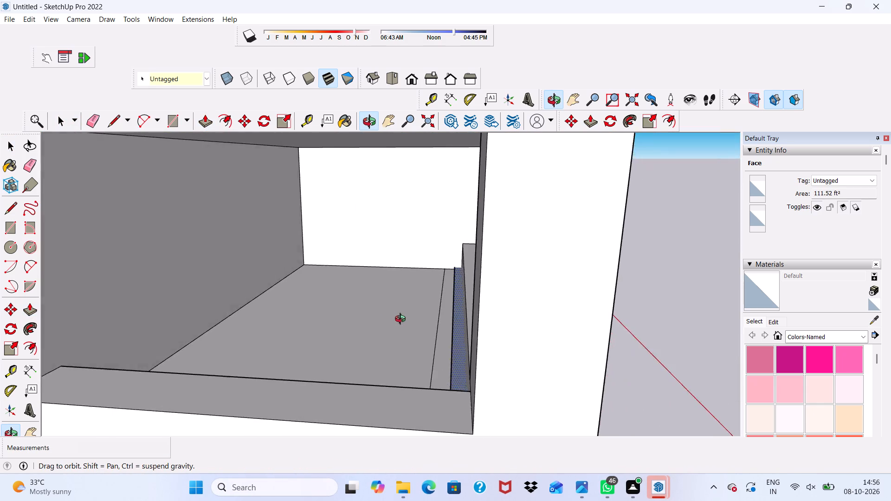
middle_drag(402, 320, 225, 415)
scroll(332, 373, down, 3)
middle_drag(341, 378, 183, 375)
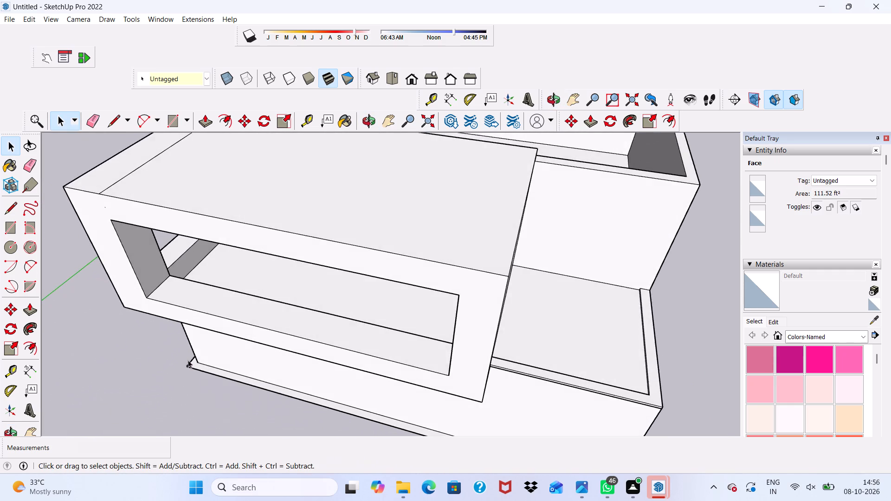
scroll(200, 344, up, 4)
scroll(220, 296, down, 3)
middle_drag(264, 291, 260, 250)
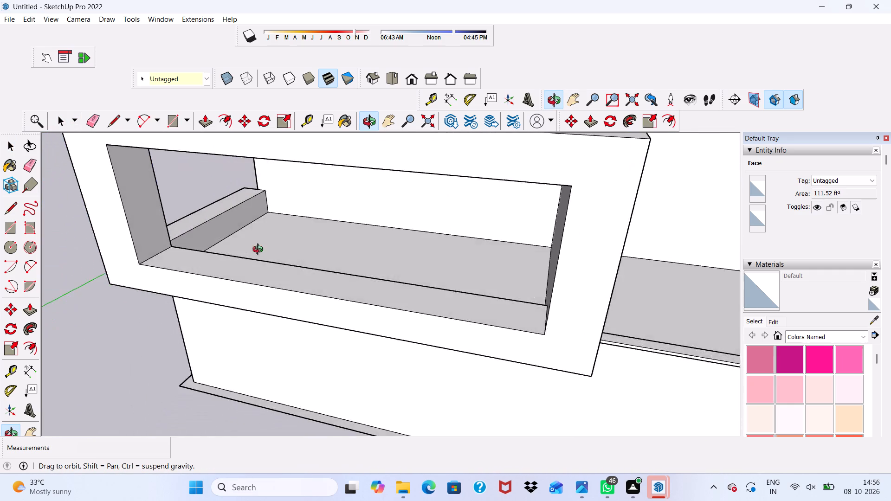
middle_drag(260, 250, 220, 256)
scroll(202, 256, up, 4)
scroll(216, 231, down, 1)
middle_drag(225, 233, 527, 142)
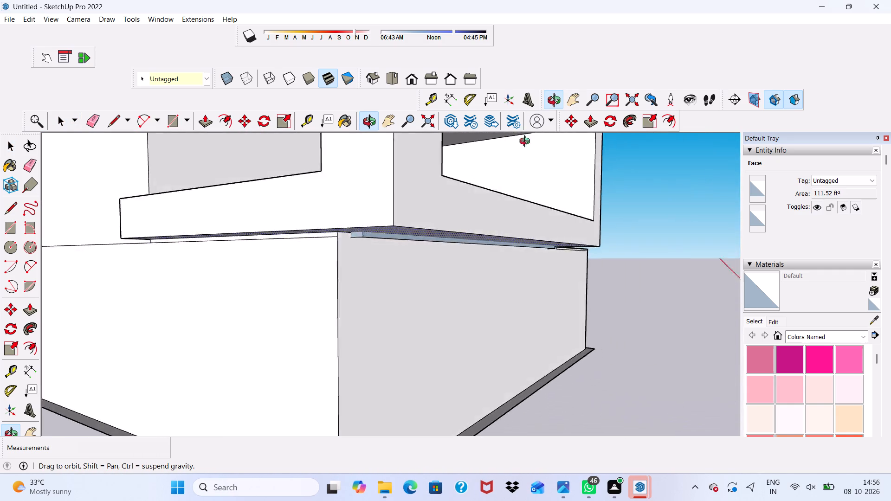
middle_drag(527, 142, 445, 186)
scroll(459, 200, up, 1)
scroll(459, 200, down, 1)
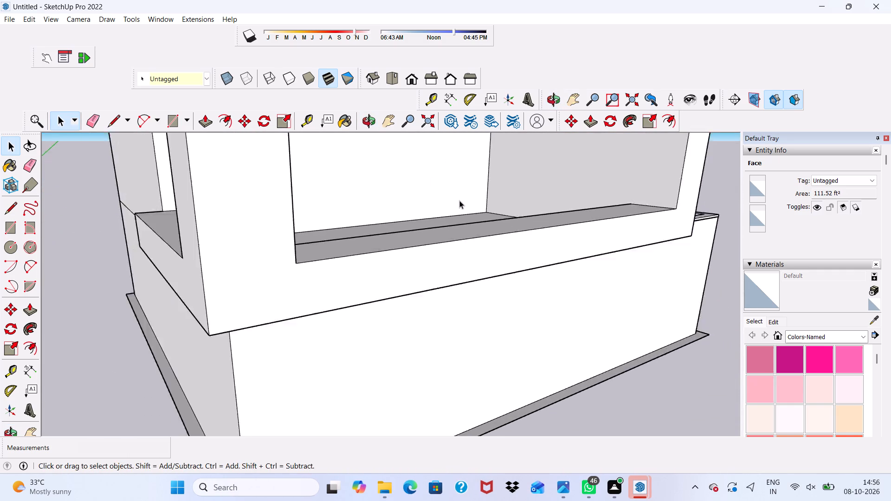
Push/Pull the protruding strip beneath the overhang upward by 2 7/8", flush with the overhang's underside.
scroll(459, 200, down, 4)
middle_drag(479, 251, 571, 225)
scroll(433, 236, up, 5)
scroll(421, 193, down, 4)
middle_drag(449, 232, 447, 213)
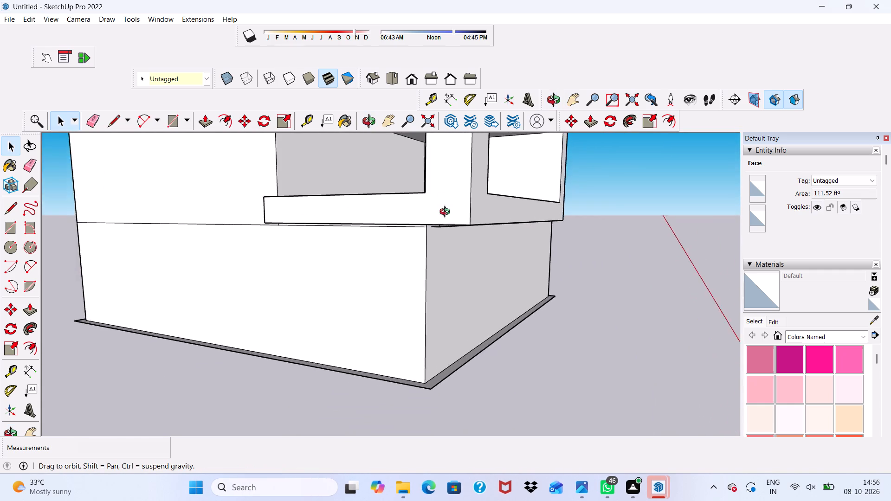
middle_drag(447, 213, 354, 194)
scroll(372, 202, up, 11)
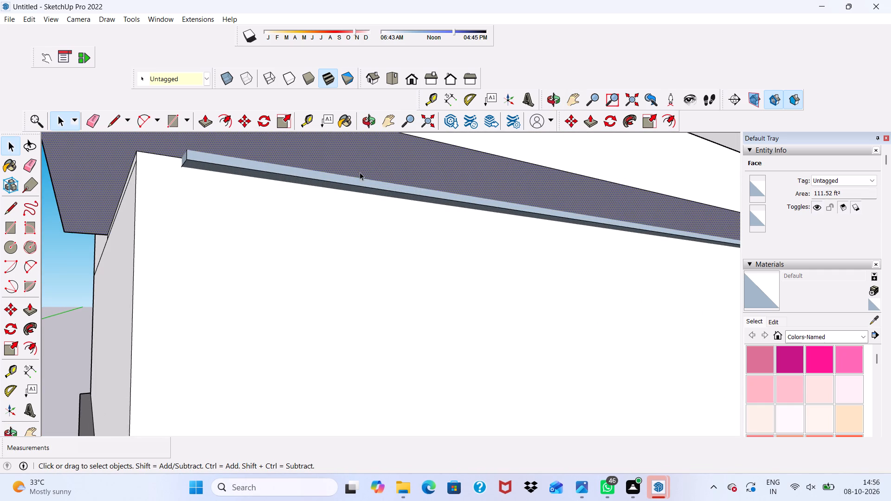
scroll(359, 198, up, 3)
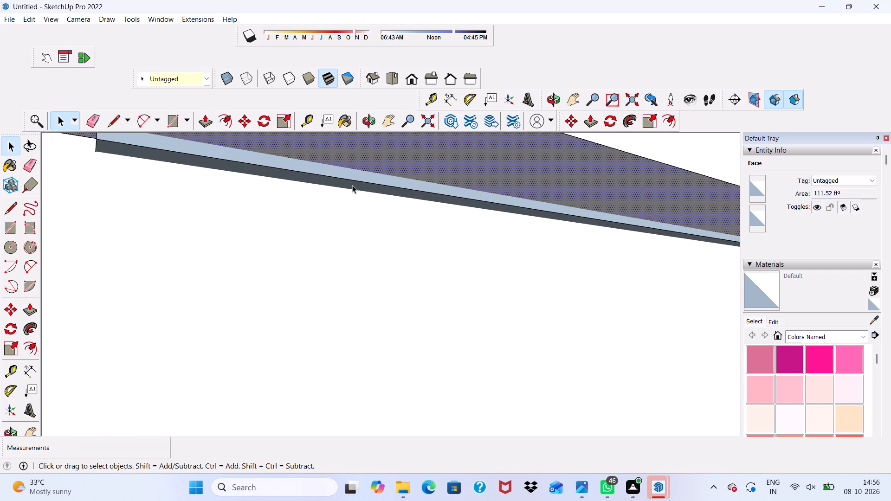
click(353, 185)
scroll(196, 178, up, 3)
middle_drag(195, 177, 207, 119)
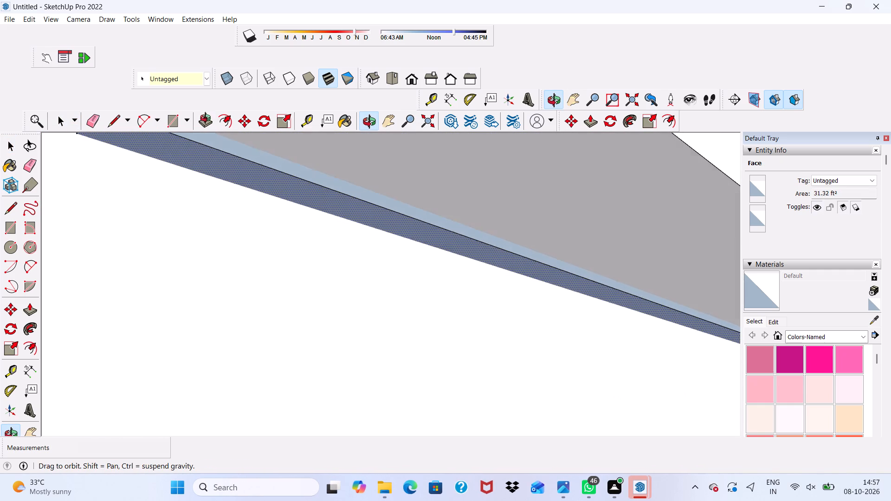
middle_drag(207, 119, 207, 118)
click(206, 123)
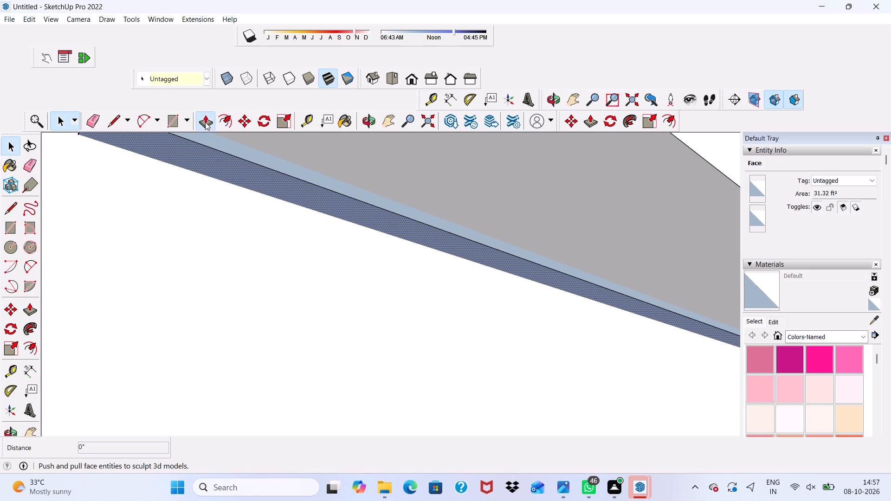
drag(240, 169, 243, 150)
scroll(239, 153, down, 5)
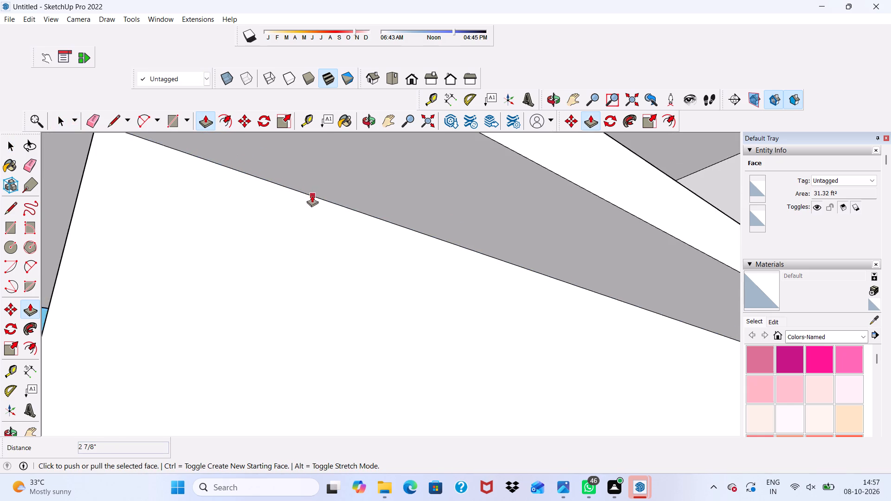
Examine the strip beside the low parapet from above and from inside the upper room.
scroll(312, 195, down, 11)
middle_drag(344, 177, 124, 383)
scroll(183, 318, up, 4)
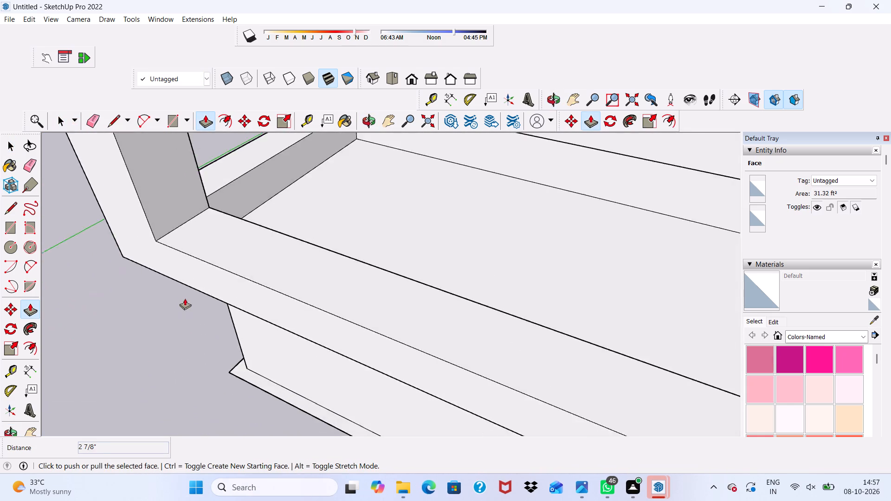
scroll(184, 296, down, 5)
middle_drag(184, 302, 678, 248)
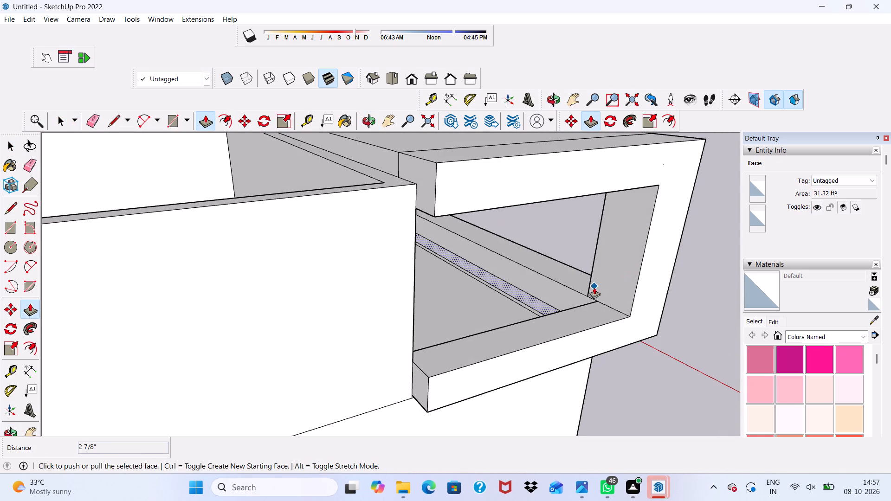
scroll(569, 274, up, 10)
scroll(433, 336, up, 3)
scroll(388, 327, up, 6)
scroll(397, 291, down, 7)
middle_drag(413, 289, 391, 317)
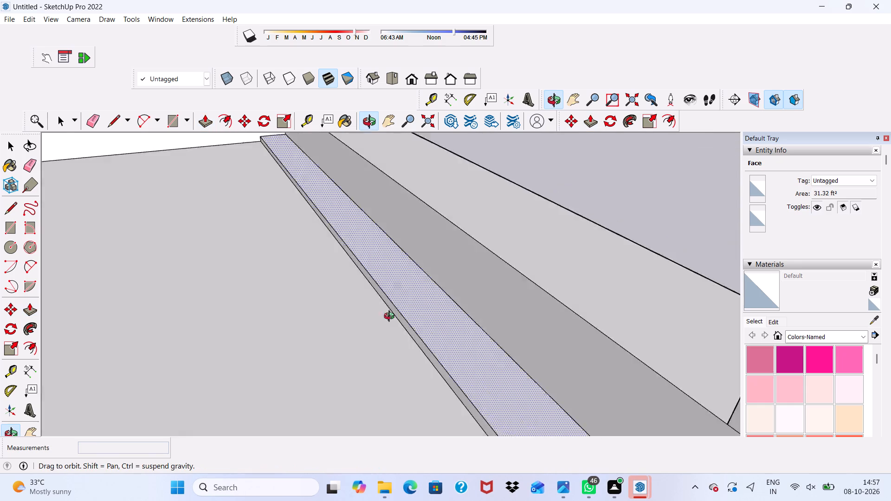
middle_drag(391, 317, 400, 263)
scroll(456, 226, up, 1)
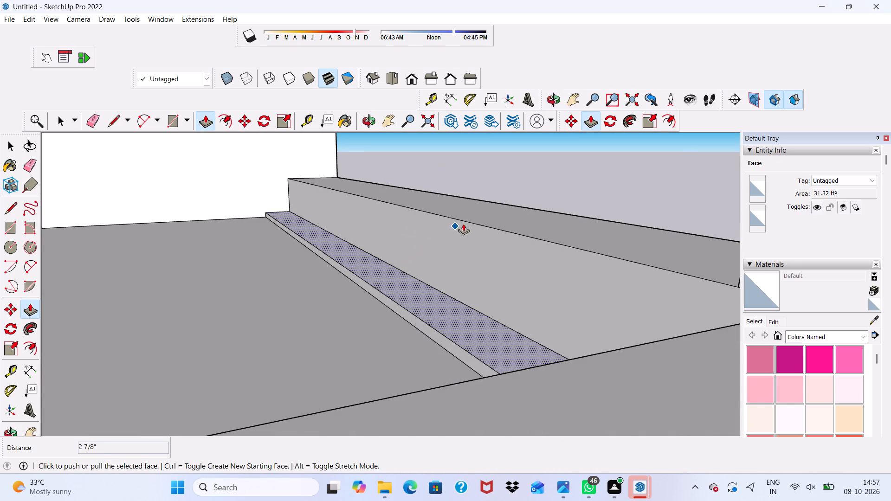
scroll(465, 222, down, 9)
middle_drag(473, 233, 390, 279)
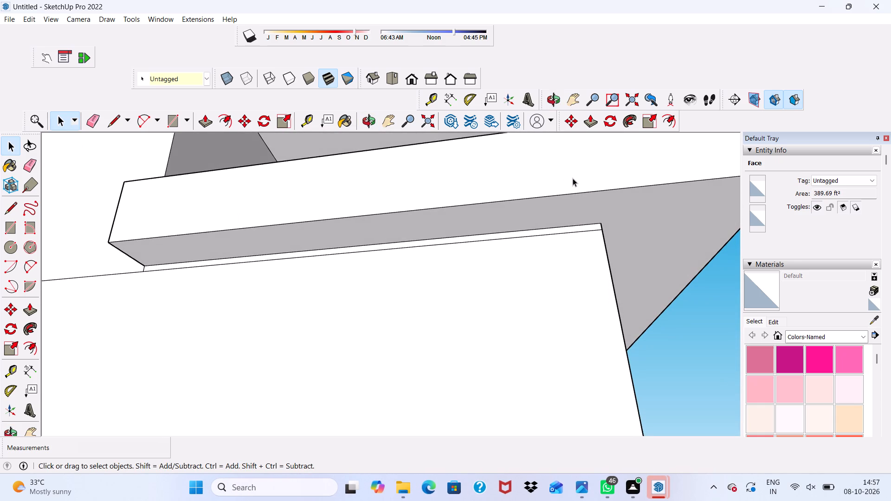
Push/Pull the overhang's underside face downward by 1 15/16" toward the top of the lower wall.
click(205, 119)
scroll(297, 453, down, 3)
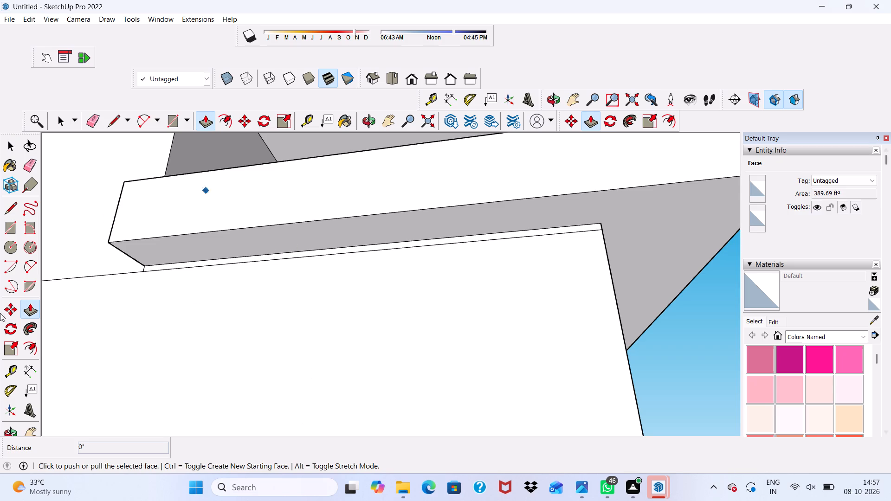
key(space)
click(343, 234)
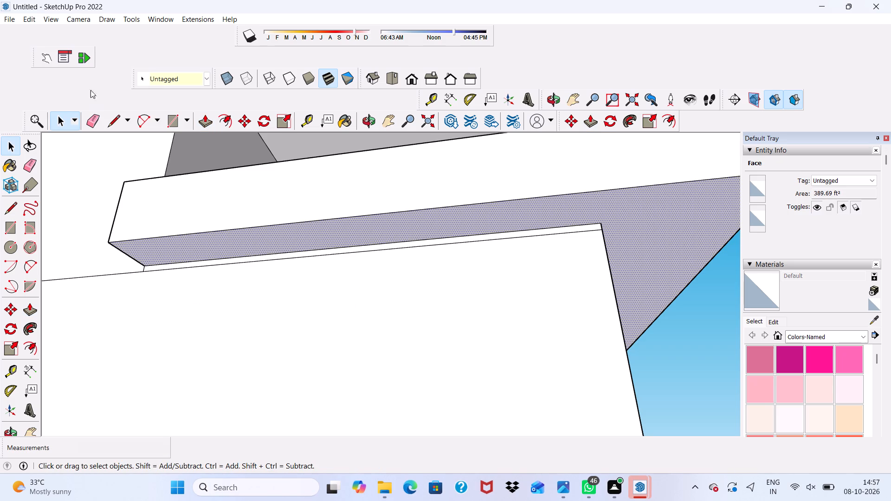
click(207, 117)
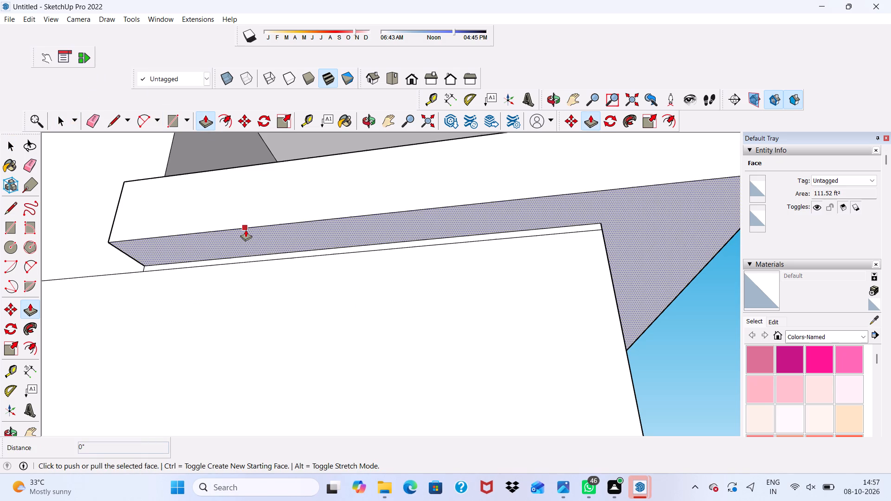
drag(245, 230, 246, 234)
Examine the overhang's underside and its junction with the lower walls from below.
scroll(195, 288, down, 12)
middle_drag(292, 314, 94, 289)
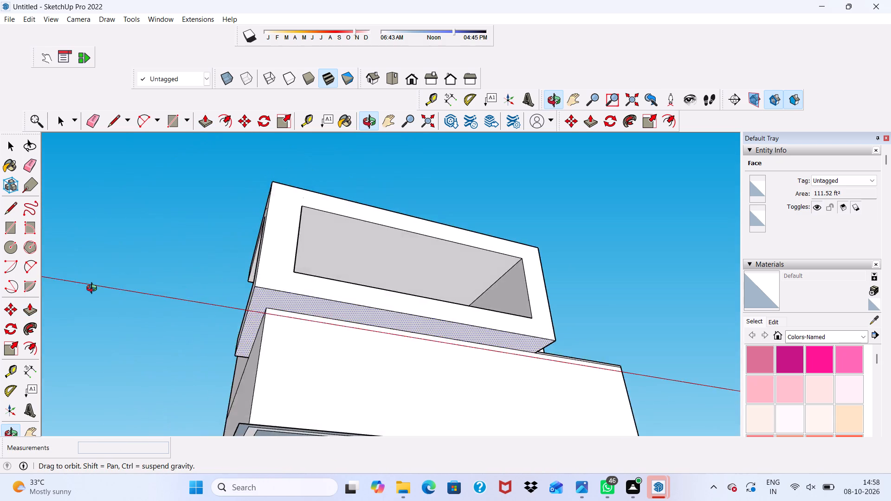
middle_drag(94, 289, 58, 317)
scroll(226, 257, up, 5)
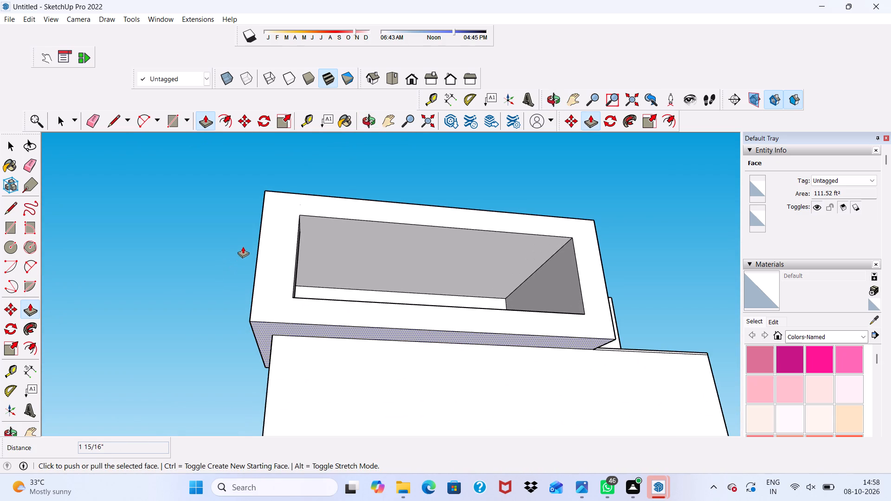
scroll(278, 236, up, 4)
scroll(273, 233, down, 3)
middle_drag(270, 242, 387, 240)
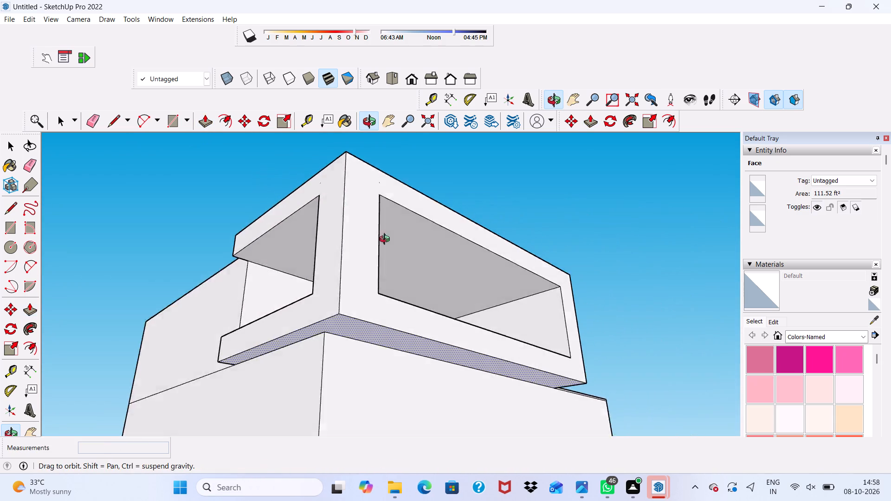
middle_drag(387, 240, 431, 239)
scroll(330, 324, up, 9)
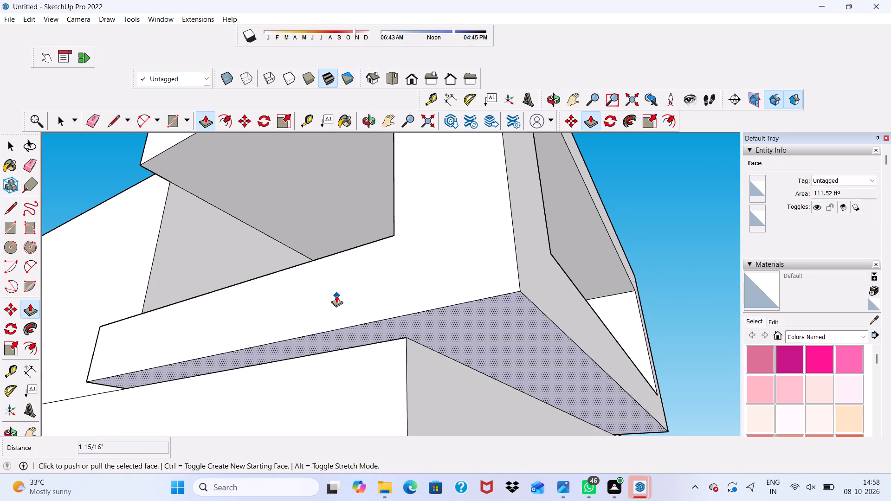
Select the narrow end face of the overhanging parapet and inspect the surrounding corner from several sides.
key(space)
scroll(336, 294, down, 5)
middle_drag(375, 308, 696, 364)
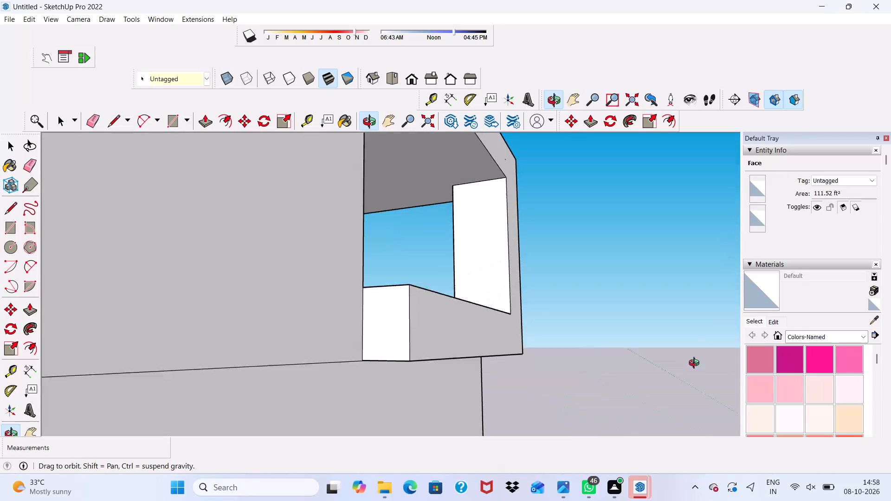
middle_drag(696, 364, 696, 365)
click(376, 334)
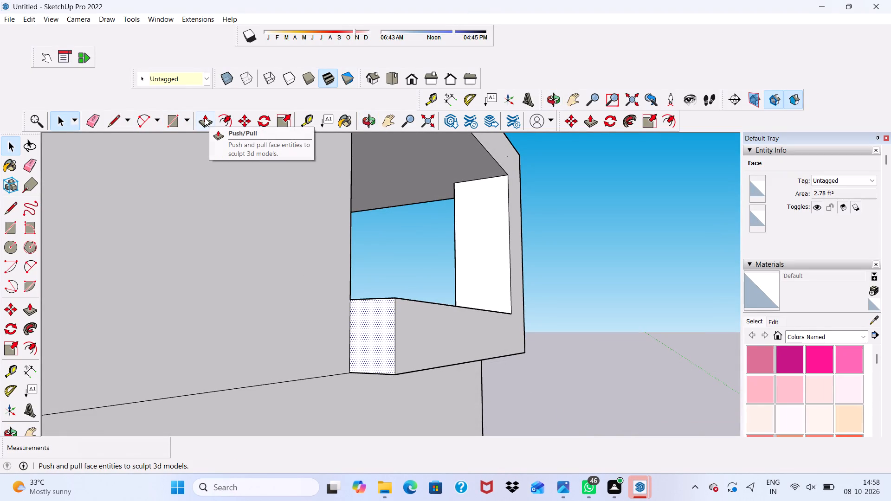
scroll(265, 169, down, 3)
middle_drag(374, 218, 339, 229)
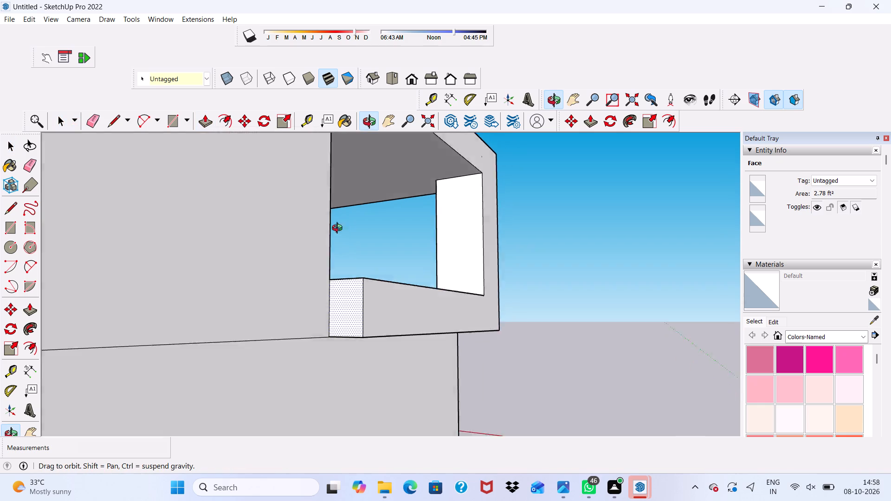
middle_drag(339, 229, 104, 289)
middle_drag(186, 277, 163, 226)
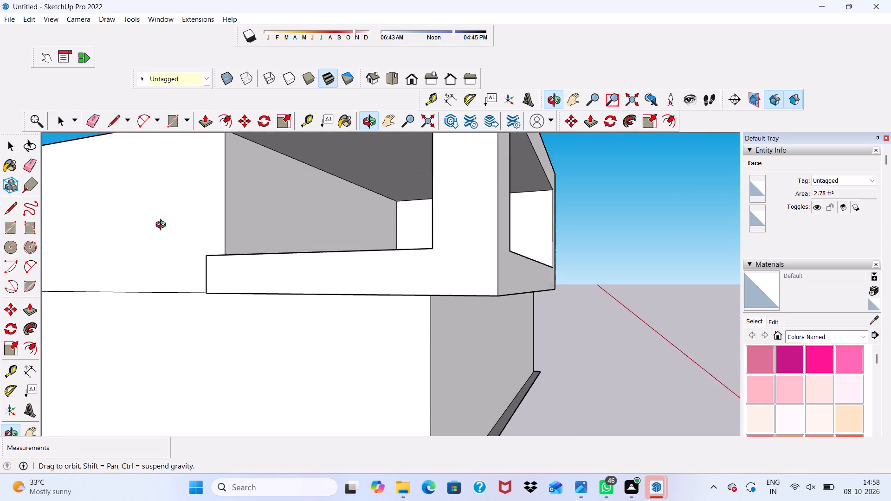
middle_drag(163, 226, 161, 226)
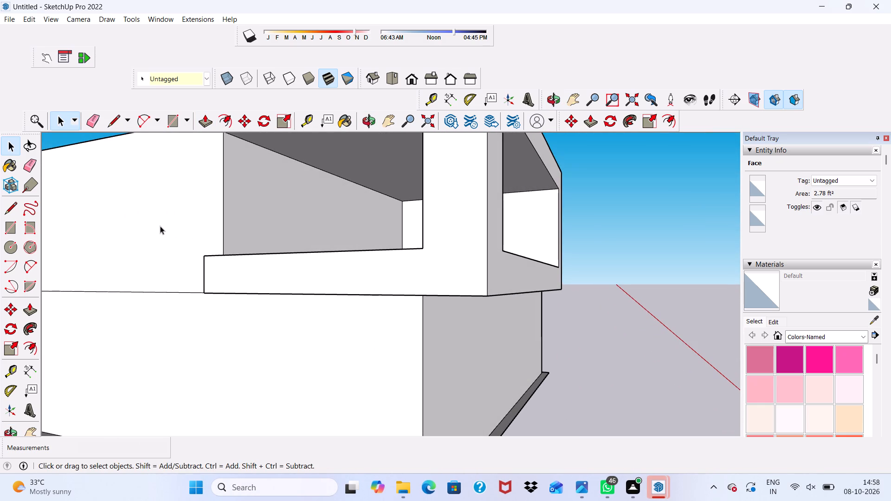
Push/Pull the upper room's back wall face toward the long front opening, ending with a 1' 6 15/16" extrusion.
middle_drag(334, 223, 168, 269)
scroll(202, 234, up, 1)
click(206, 230)
click(207, 114)
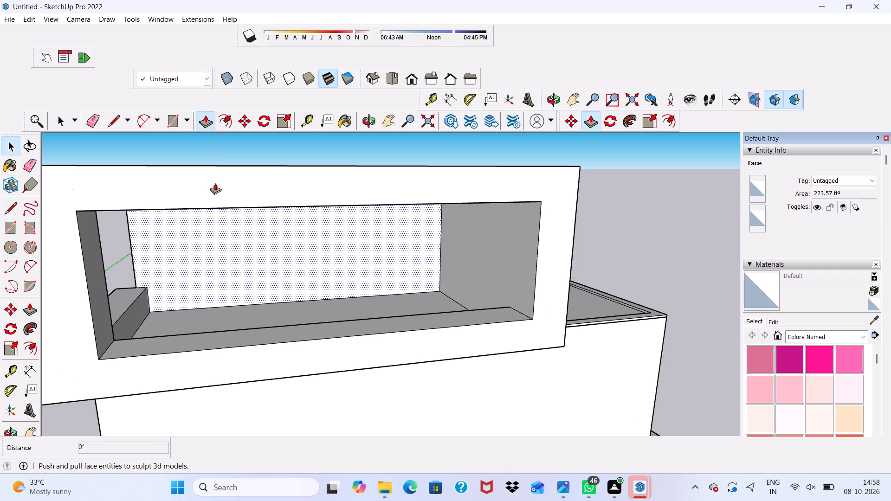
drag(219, 225, 215, 237)
click(215, 237)
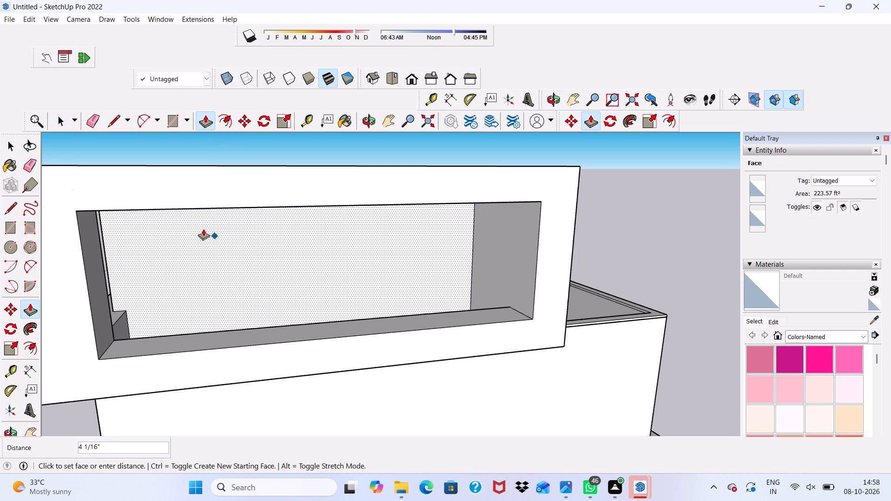
click(204, 224)
Examine the upper room's moved back wall and its junction with the overhanging frame around the side opening.
scroll(194, 260, down, 3)
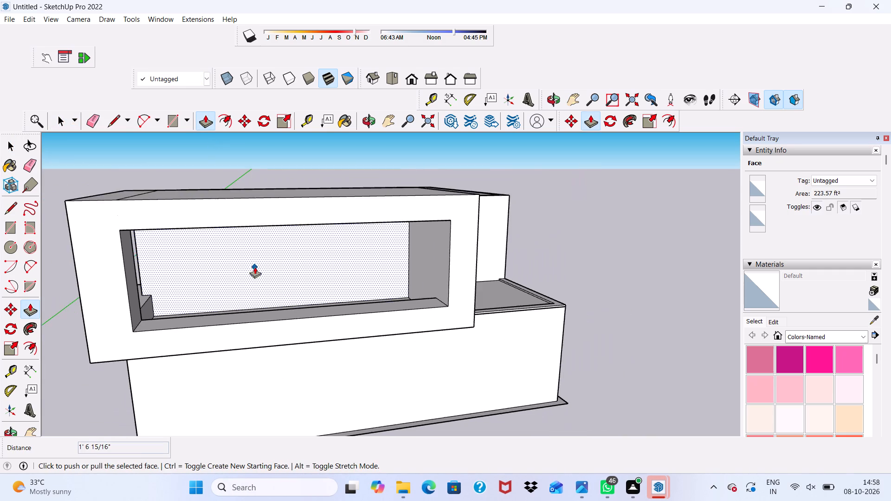
middle_drag(255, 265, 406, 252)
scroll(235, 330, up, 4)
scroll(199, 303, down, 2)
middle_drag(200, 304, 459, 324)
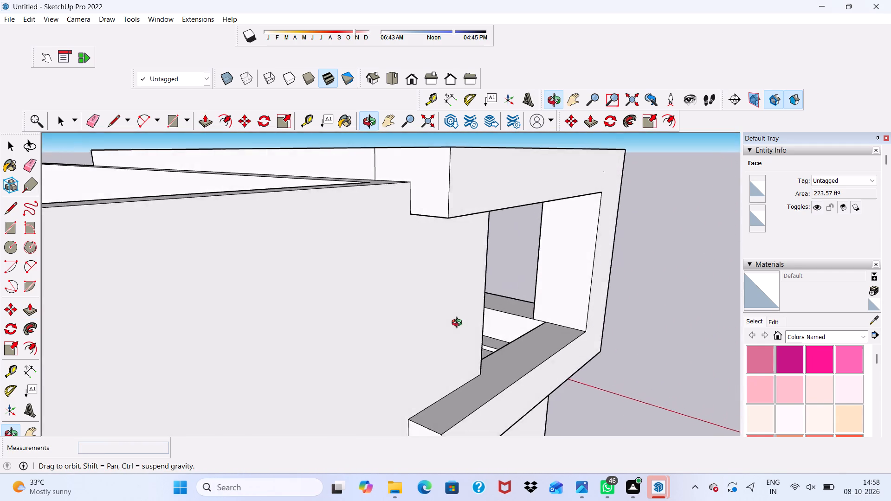
middle_drag(459, 324, 305, 308)
scroll(240, 315, up, 1)
middle_drag(318, 323, 257, 278)
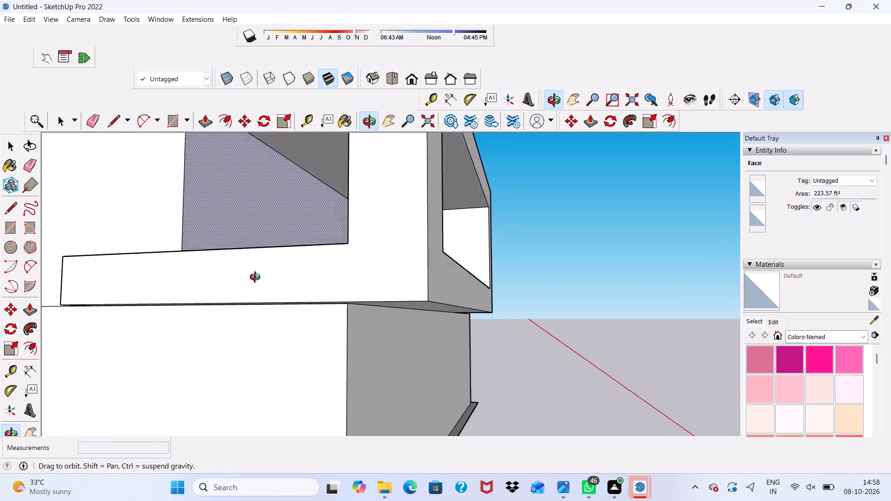
middle_drag(257, 278, 253, 301)
scroll(246, 295, up, 1)
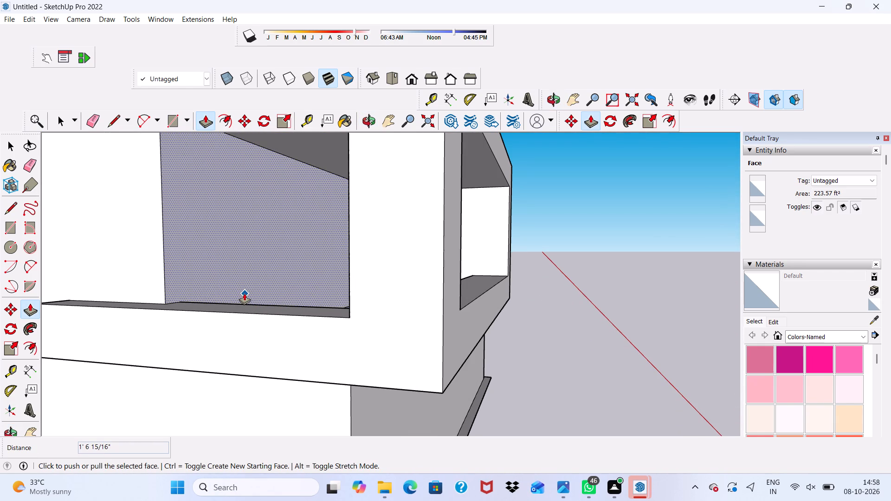
scroll(244, 292, down, 2)
middle_drag(244, 292, 282, 303)
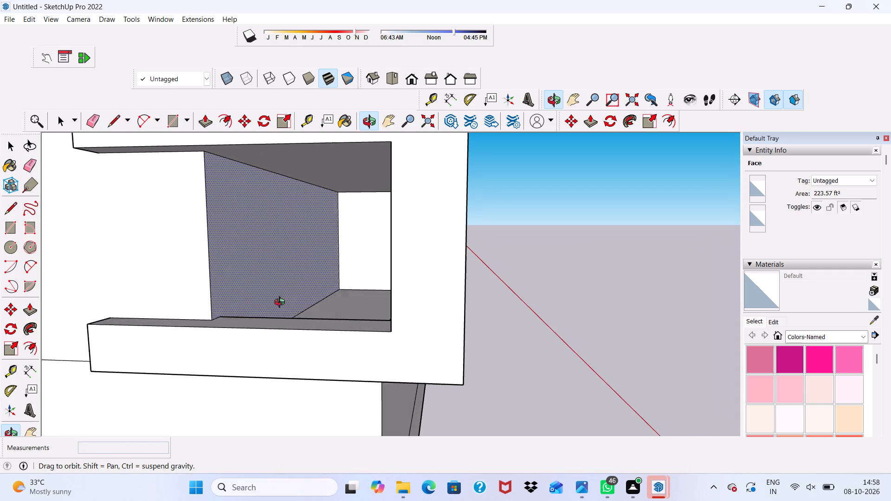
middle_drag(282, 303, 282, 304)
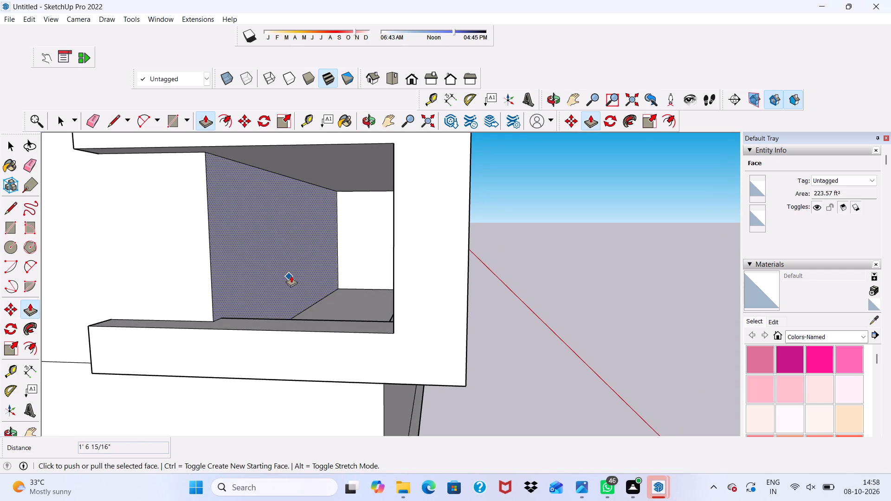
middle_drag(248, 341, 475, 300)
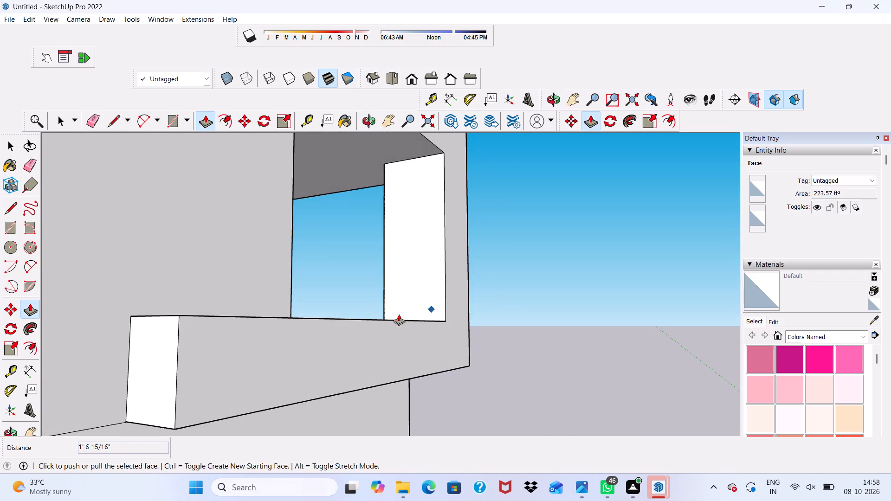
scroll(120, 323, down, 3)
middle_drag(281, 311, 0, 358)
scroll(161, 326, up, 3)
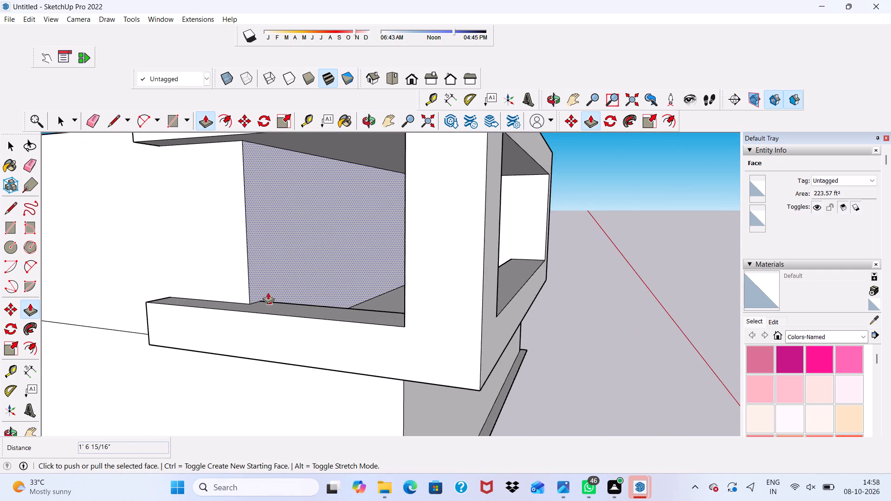
Push/Pull the upper storey's outer wall face beside the side opening inward by 9".
scroll(267, 289, up, 6)
key(space)
click(227, 269)
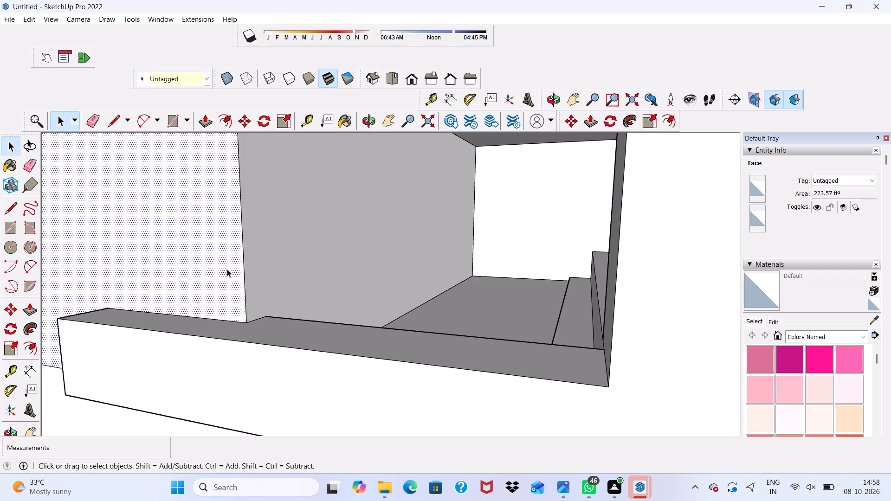
scroll(242, 291, up, 1)
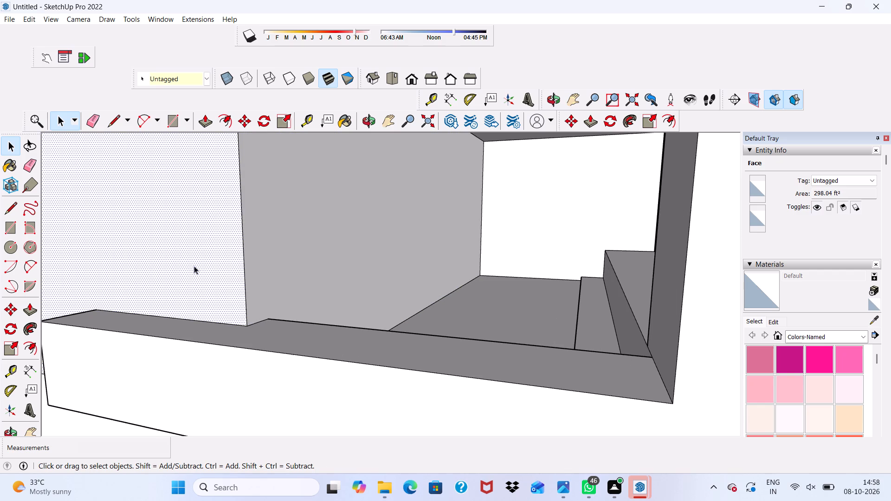
click(207, 118)
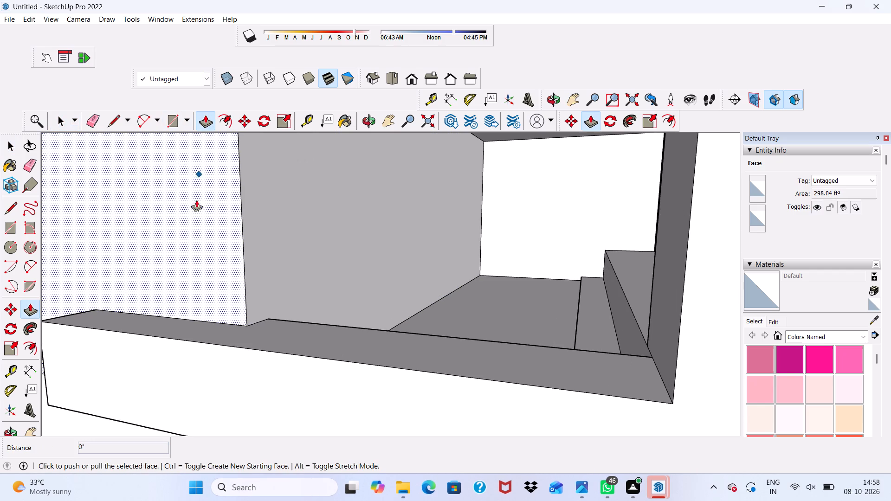
drag(218, 279, 243, 266)
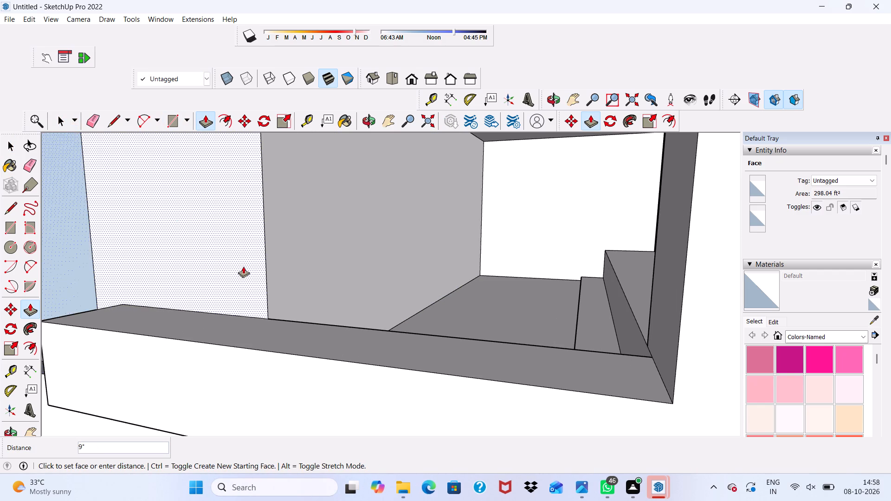
drag(243, 266, 247, 266)
Select the recessed blue outer wall face beside the overhanging frame and Push/Pull it by 1 3/16".
scroll(226, 287, down, 11)
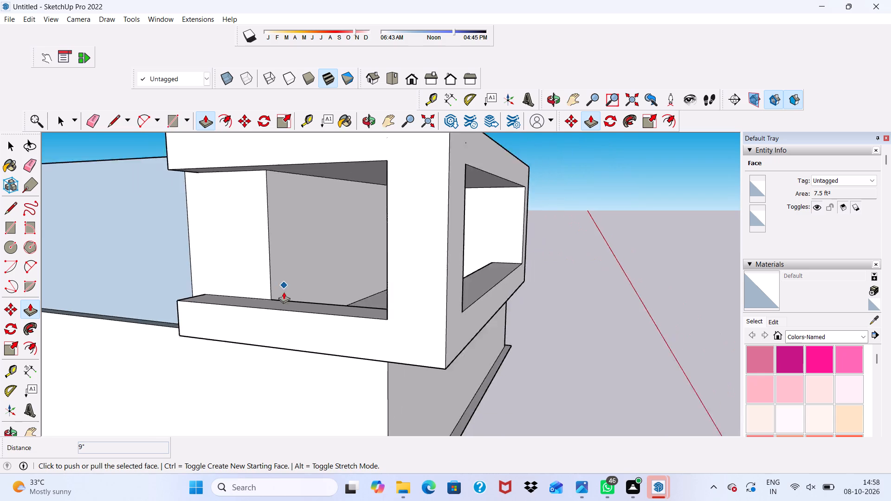
scroll(284, 292, down, 2)
middle_drag(274, 296, 417, 325)
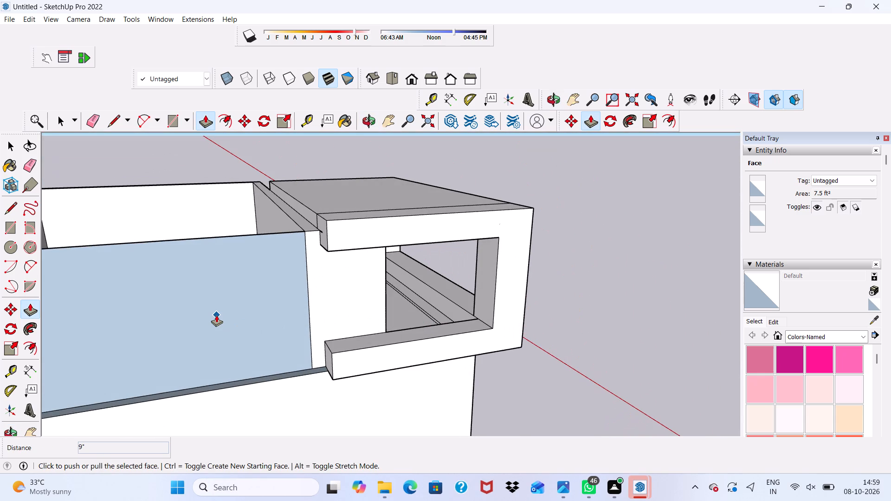
click(216, 315)
key(space)
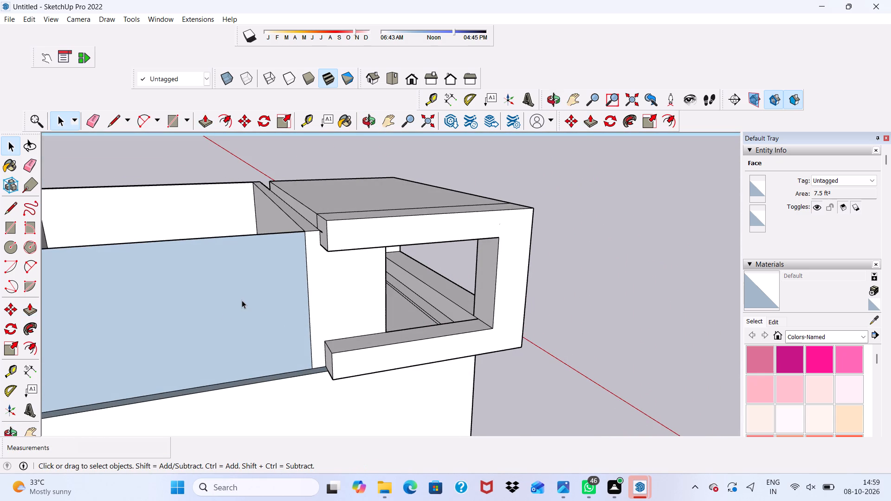
click(242, 300)
scroll(265, 314, down, 1)
middle_drag(265, 314, 322, 263)
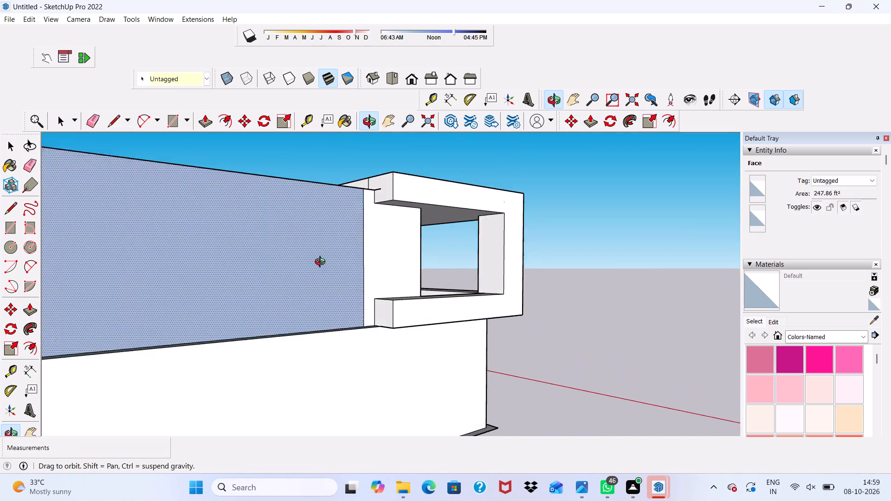
middle_drag(322, 263, 297, 267)
scroll(269, 275, up, 1)
scroll(256, 250, down, 2)
middle_drag(256, 250, 150, 314)
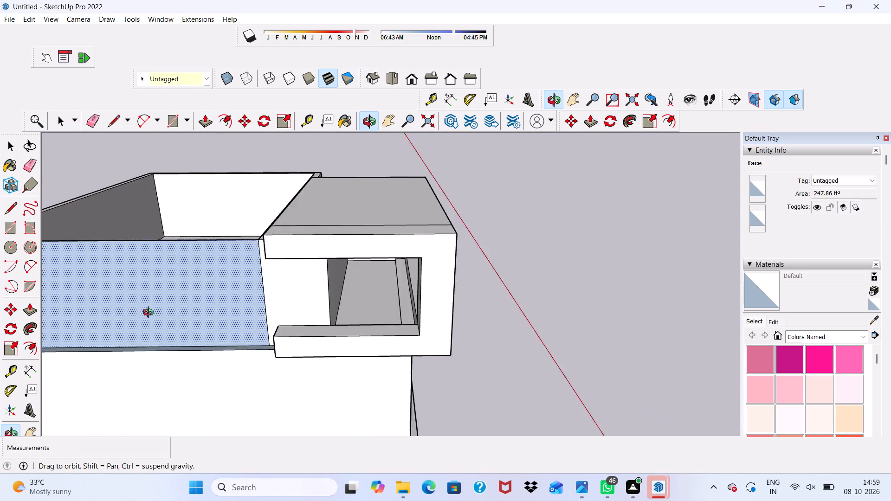
middle_drag(150, 314, 124, 318)
scroll(147, 293, up, 1)
click(208, 118)
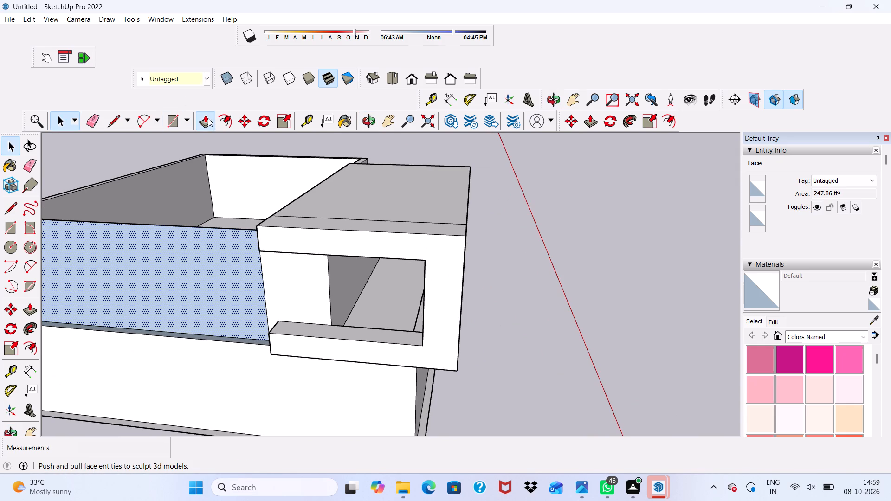
click(192, 255)
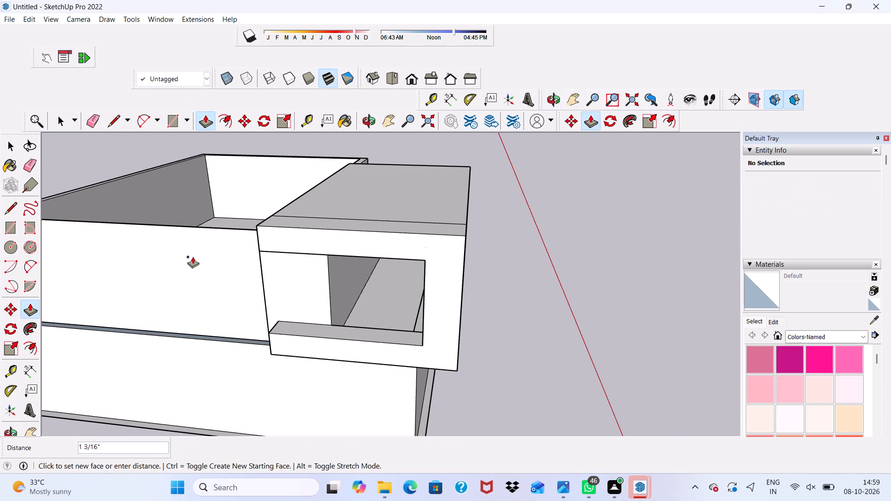
click(193, 257)
Push/Pull the narrow ledge at the base of the recessed outer wall upward by 10', using the upper frame as reference.
scroll(203, 344, up, 11)
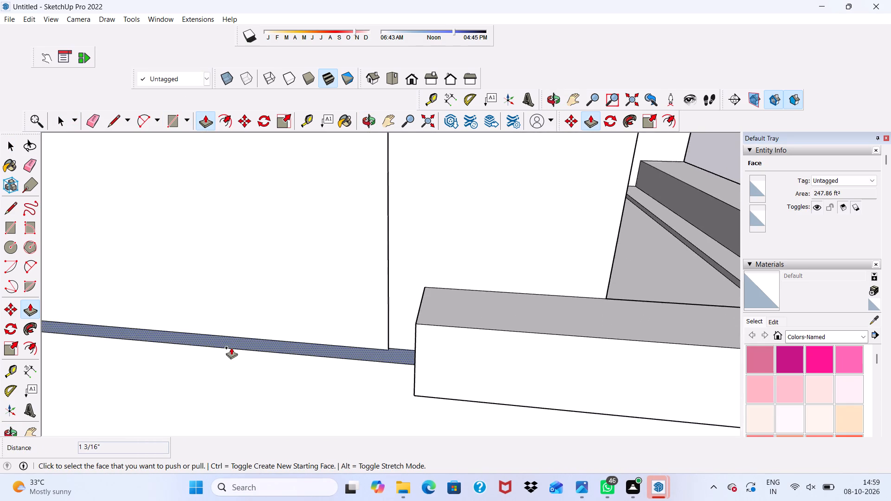
scroll(231, 347, up, 2)
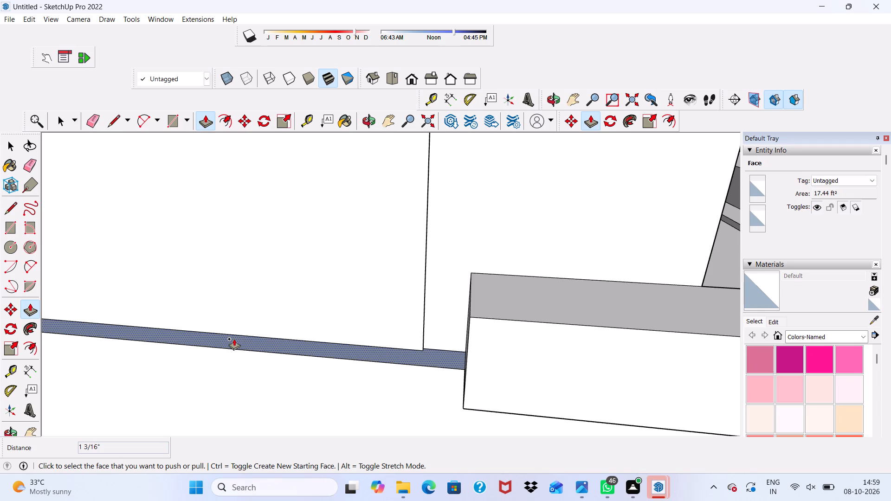
click(234, 339)
scroll(258, 198, down, 5)
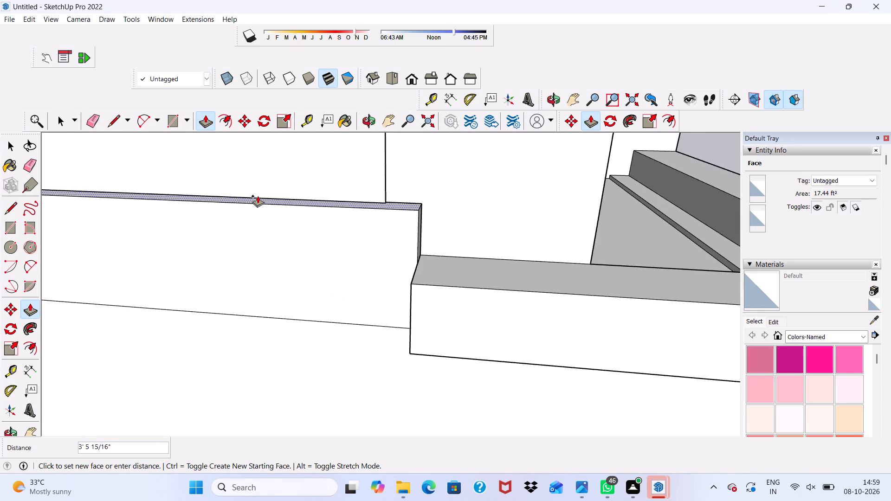
scroll(258, 196, down, 19)
scroll(193, 137, down, 2)
scroll(183, 133, up, 1)
scroll(183, 133, down, 4)
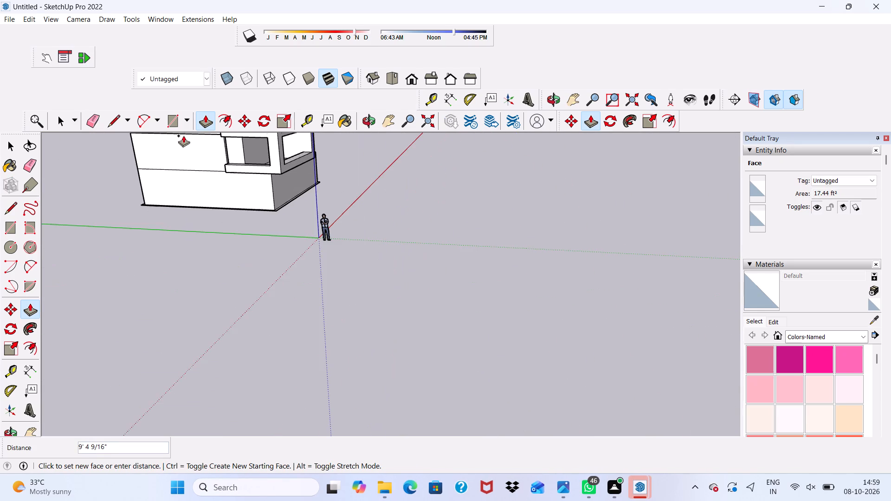
middle_drag(183, 135, 246, 236)
scroll(198, 179, down, 1)
scroll(177, 231, up, 10)
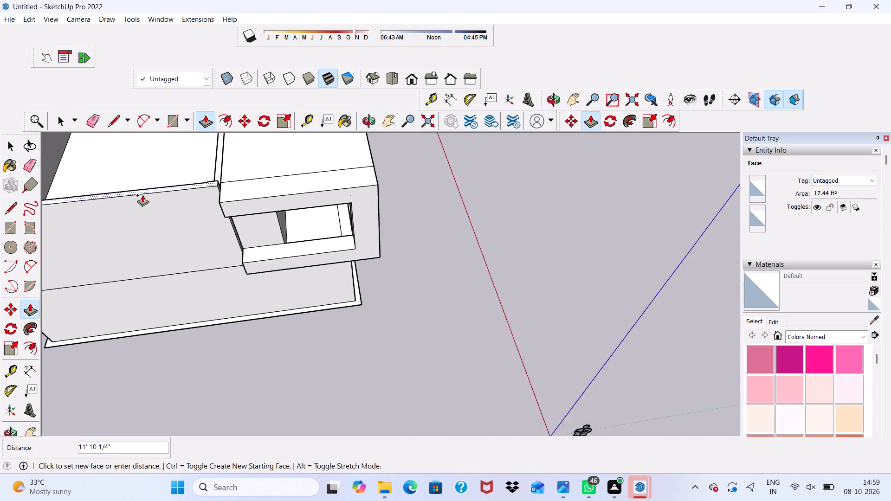
scroll(142, 195, up, 1)
scroll(143, 195, down, 3)
middle_drag(151, 204, 283, 241)
scroll(213, 283, up, 3)
scroll(178, 332, up, 3)
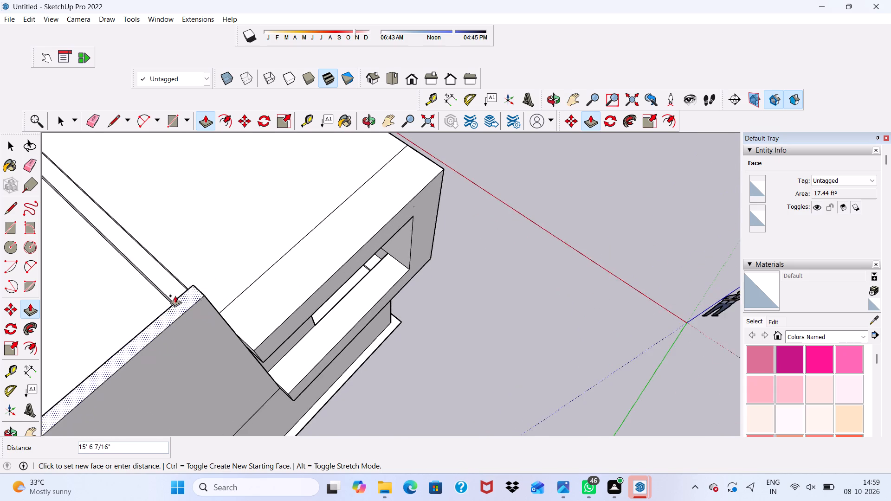
scroll(163, 291, down, 1)
middle_drag(163, 291, 367, 189)
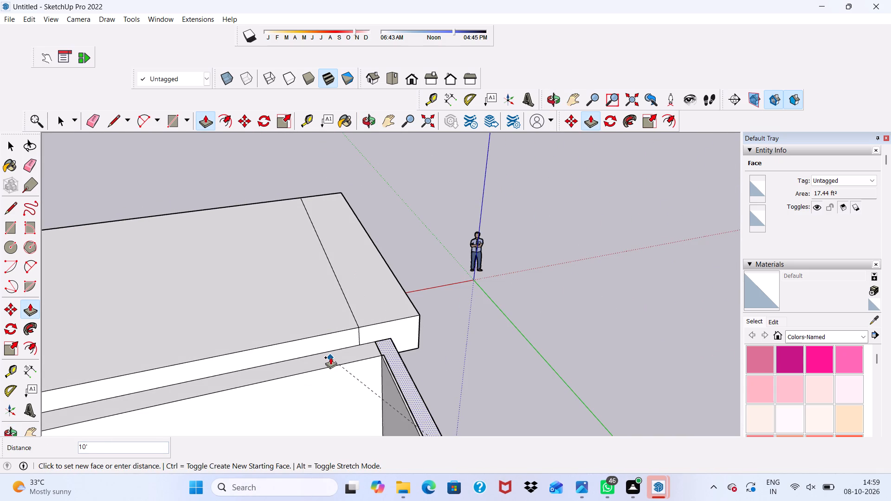
click(330, 357)
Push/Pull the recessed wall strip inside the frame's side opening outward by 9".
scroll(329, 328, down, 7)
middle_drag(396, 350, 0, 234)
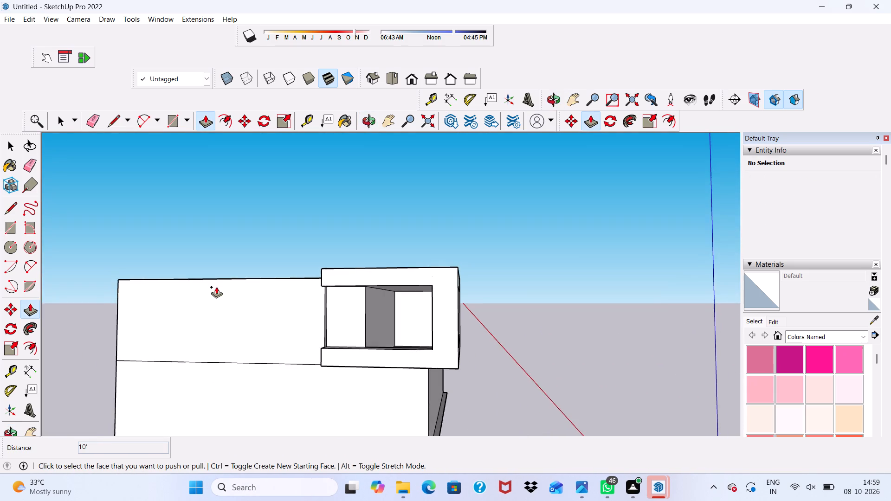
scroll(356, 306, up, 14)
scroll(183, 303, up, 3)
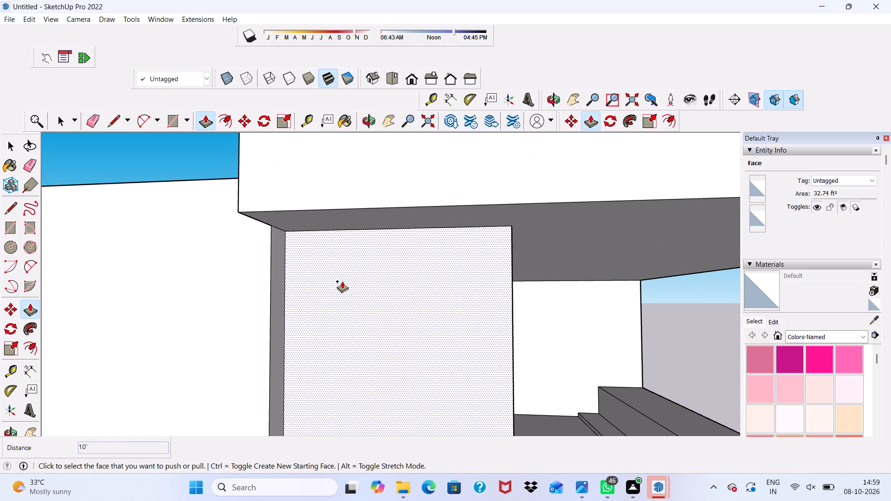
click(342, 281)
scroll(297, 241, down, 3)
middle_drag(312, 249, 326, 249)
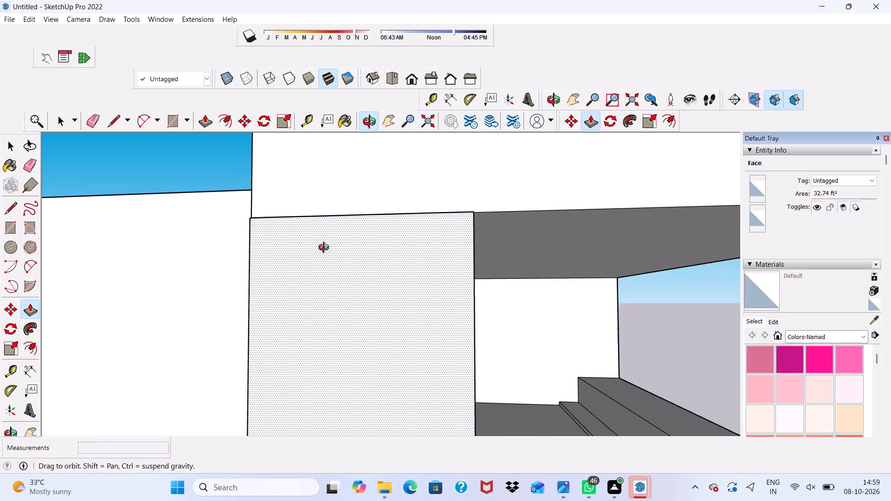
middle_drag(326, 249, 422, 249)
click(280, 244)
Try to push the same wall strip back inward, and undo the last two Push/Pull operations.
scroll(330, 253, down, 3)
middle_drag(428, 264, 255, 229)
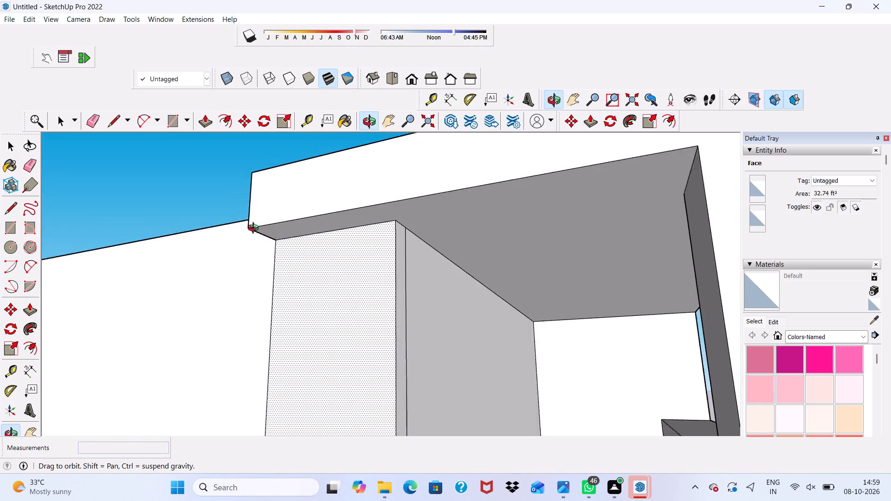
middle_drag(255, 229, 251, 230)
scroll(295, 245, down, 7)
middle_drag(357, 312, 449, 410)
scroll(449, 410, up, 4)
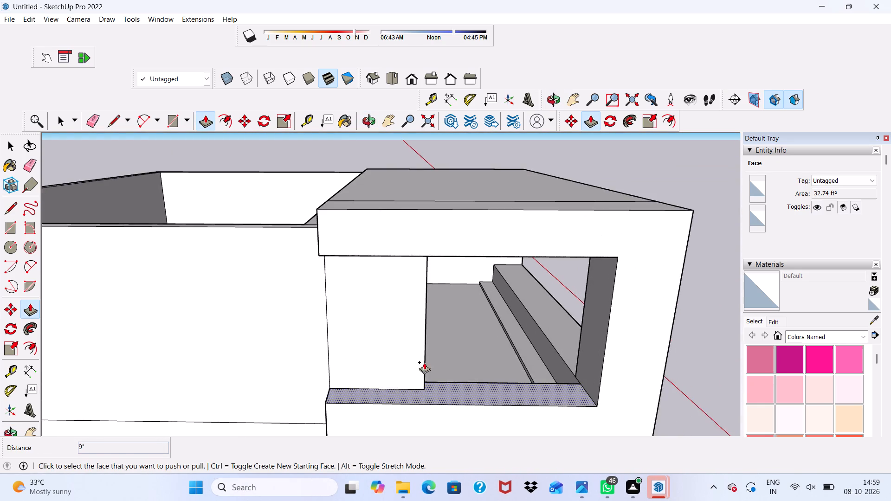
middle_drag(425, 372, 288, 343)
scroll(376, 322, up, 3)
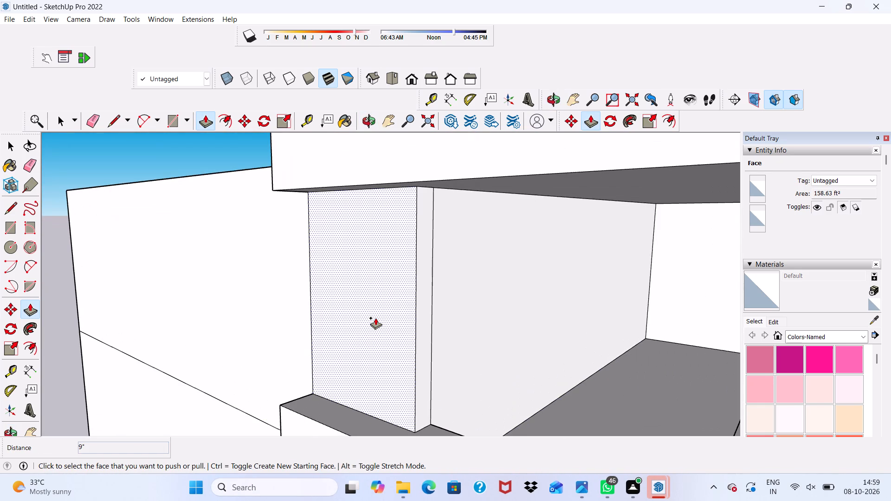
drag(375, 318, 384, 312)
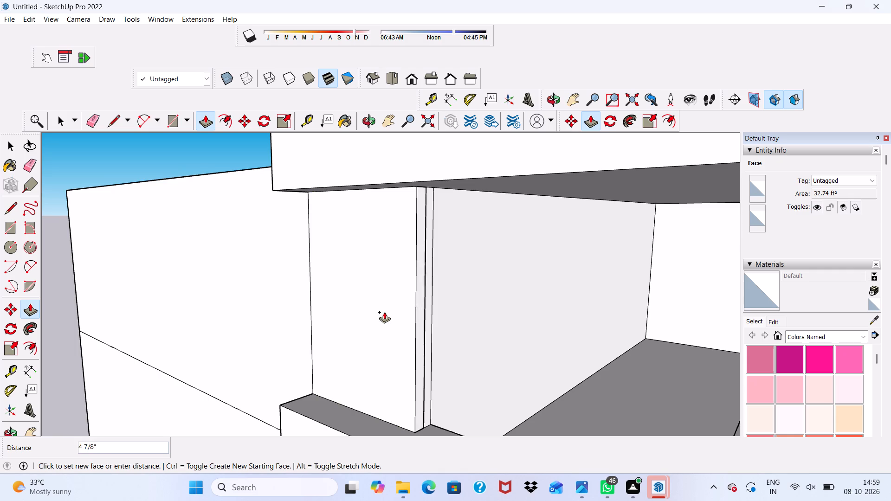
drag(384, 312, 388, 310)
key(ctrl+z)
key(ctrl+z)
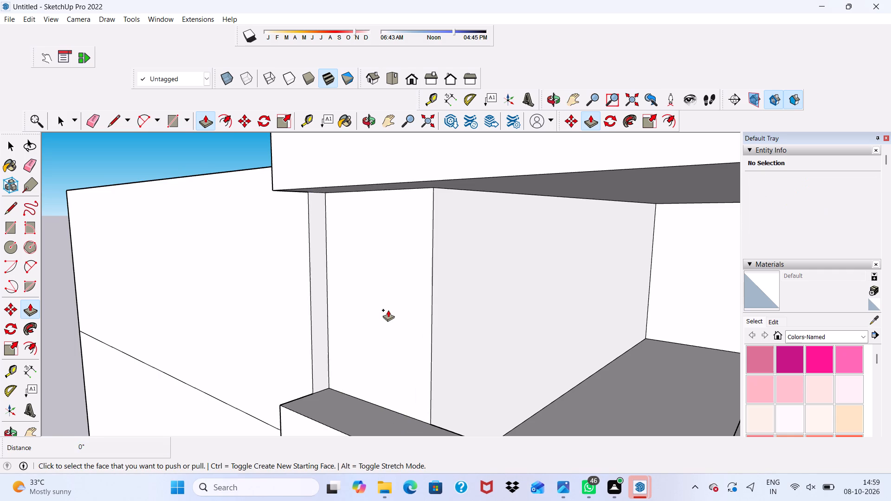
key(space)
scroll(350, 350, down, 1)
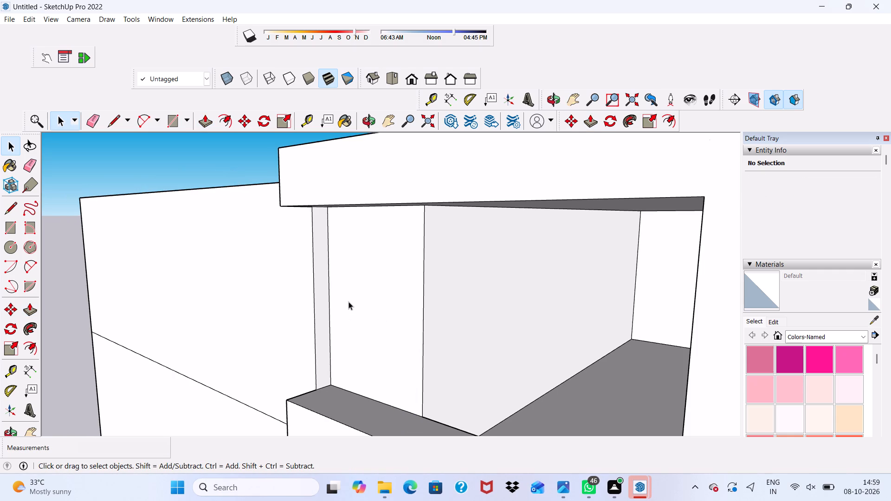
Select the narrow wall strip inside the frame's side opening and Push/Pull it by 4' 7 13/16", to the adjoining wall corner.
scroll(349, 301, down, 1)
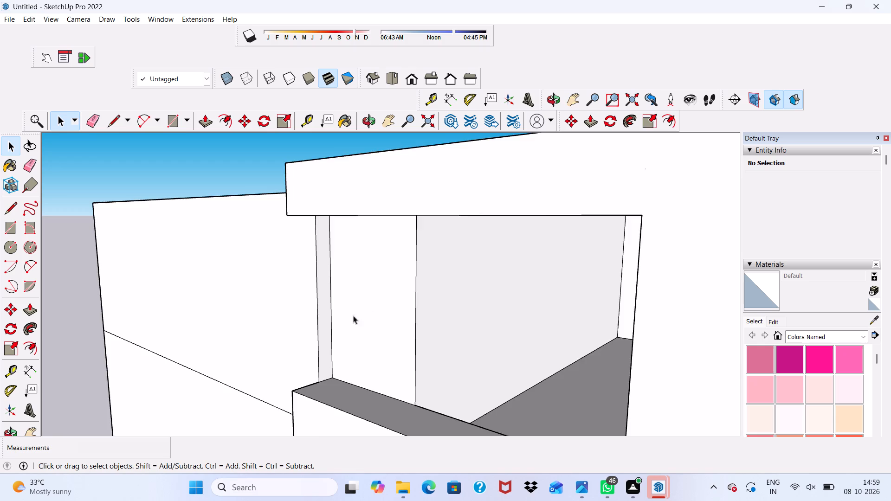
scroll(332, 325, down, 7)
middle_drag(358, 320, 461, 306)
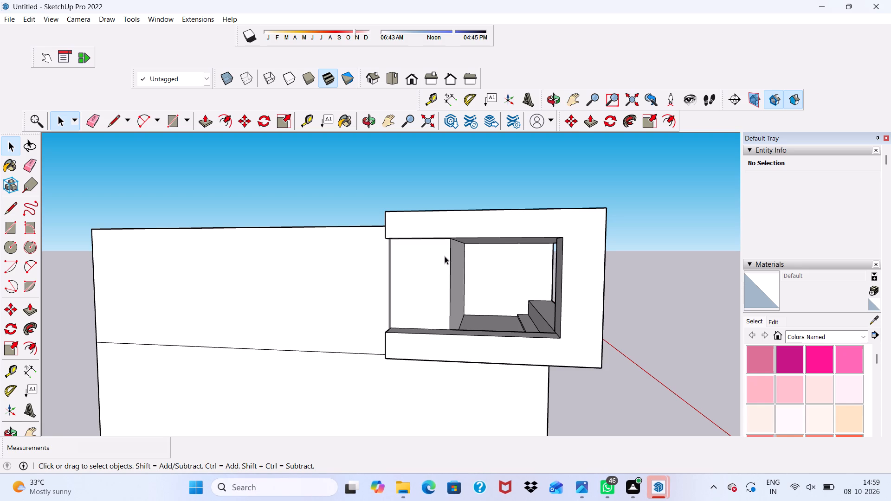
middle_drag(435, 299, 498, 285)
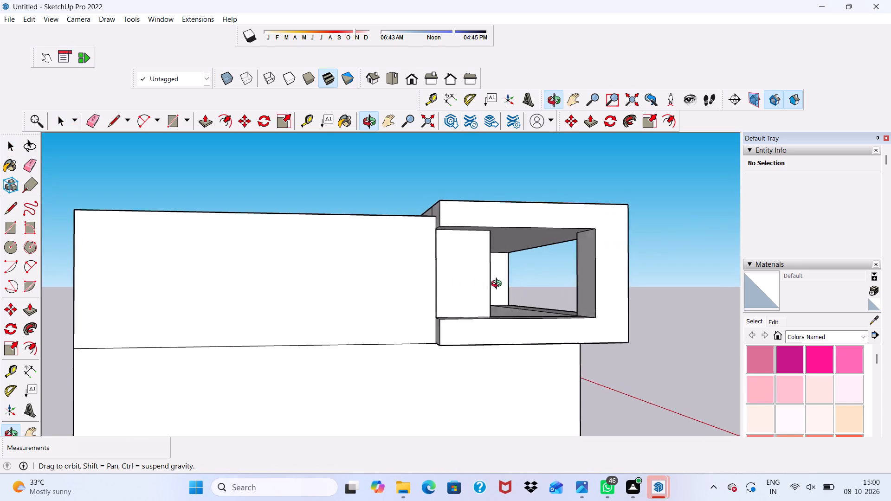
middle_drag(498, 285, 505, 288)
scroll(425, 324, up, 3)
scroll(447, 282, down, 2)
middle_drag(447, 282, 273, 295)
scroll(300, 295, up, 2)
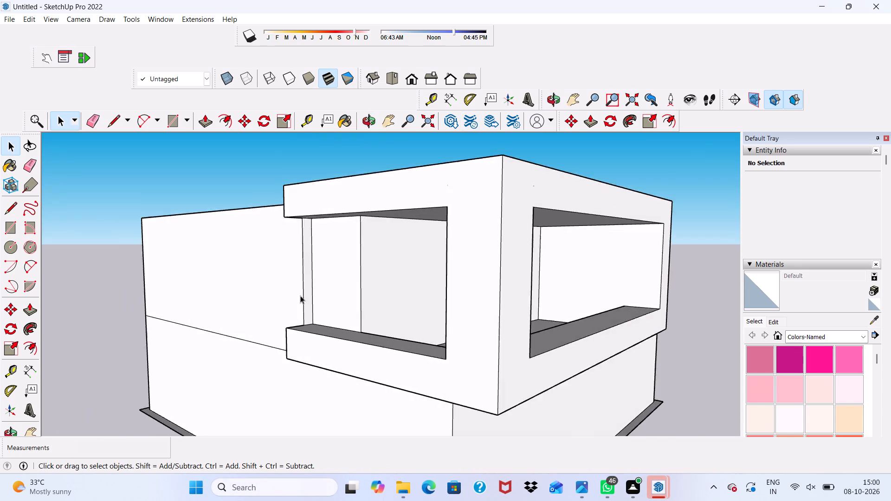
scroll(300, 295, up, 1)
middle_drag(321, 321, 319, 344)
scroll(311, 337, up, 4)
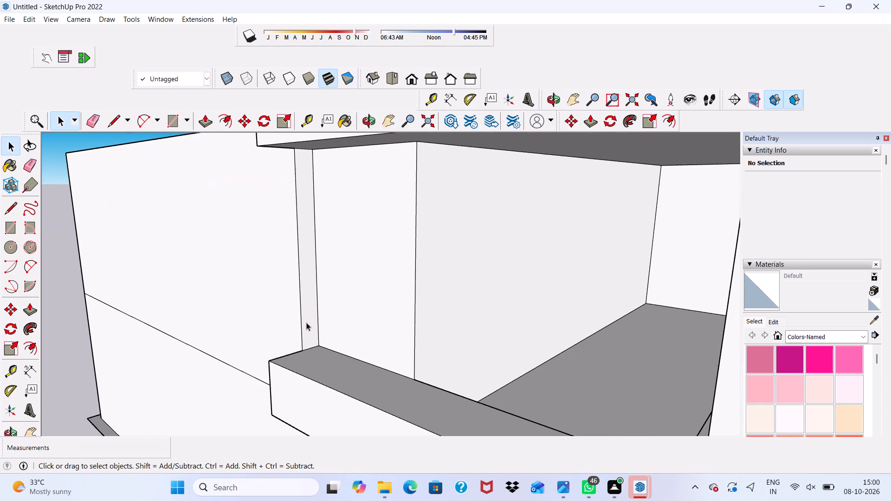
click(306, 317)
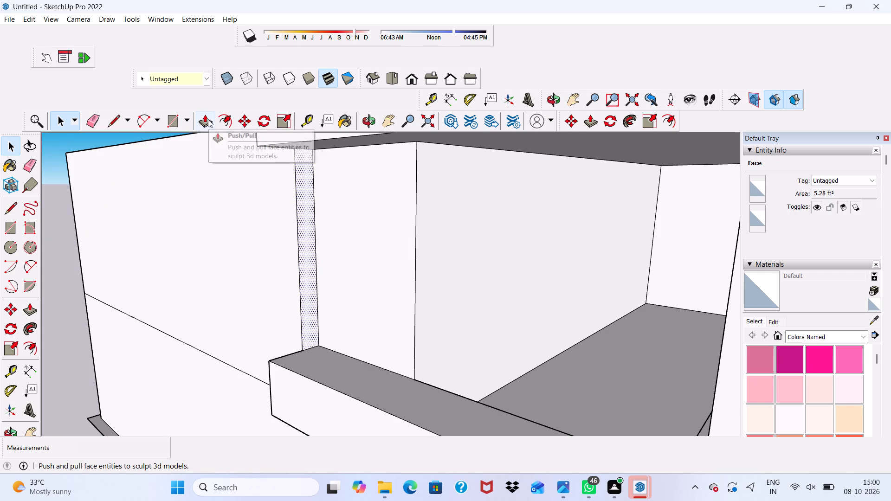
click(208, 119)
click(308, 279)
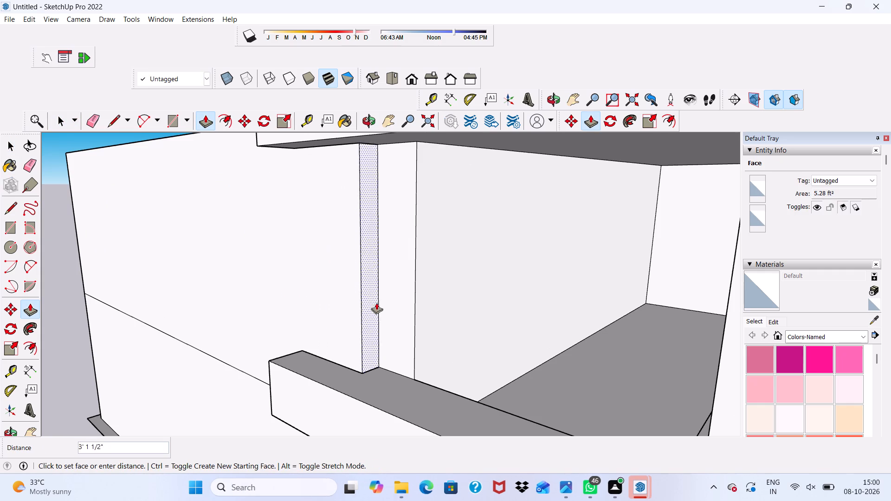
click(419, 282)
Select the inner face of the low parapet below the side opening and Push/Pull it outward by 6 3/8".
scroll(407, 285, down, 7)
middle_drag(417, 306, 418, 307)
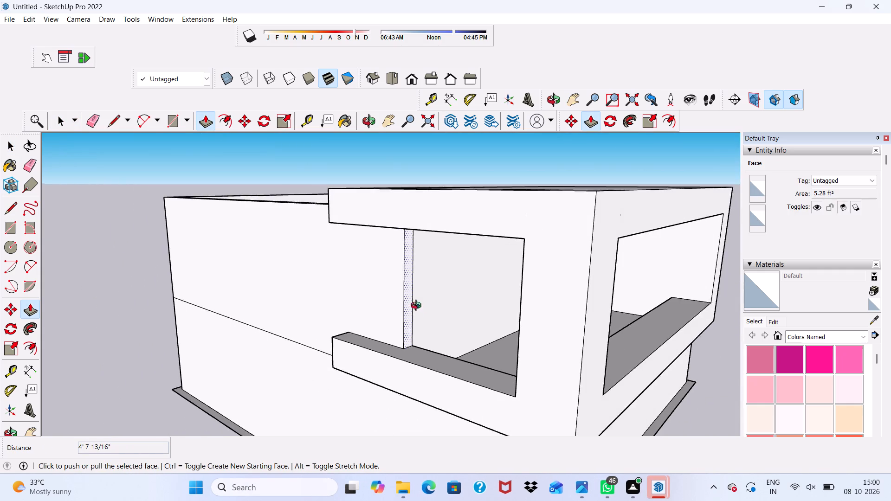
middle_drag(418, 307, 232, 294)
scroll(352, 360, up, 3)
scroll(242, 337, up, 1)
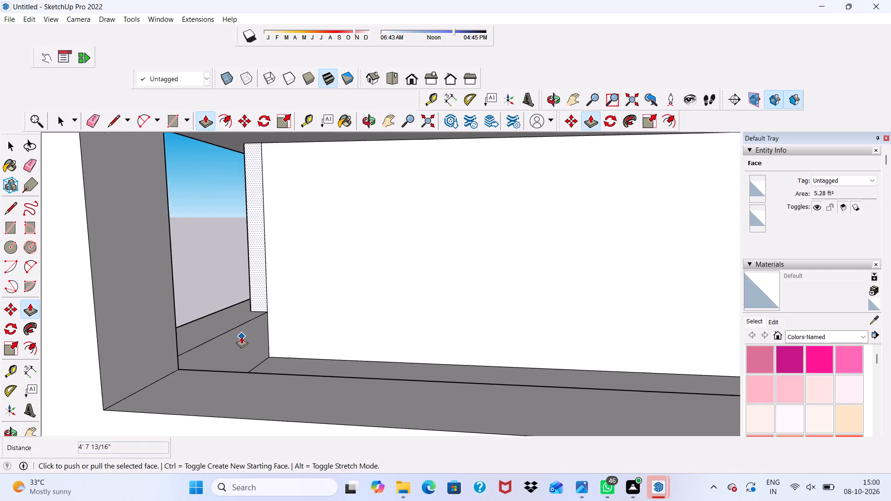
scroll(241, 336, up, 1)
key(space)
click(239, 343)
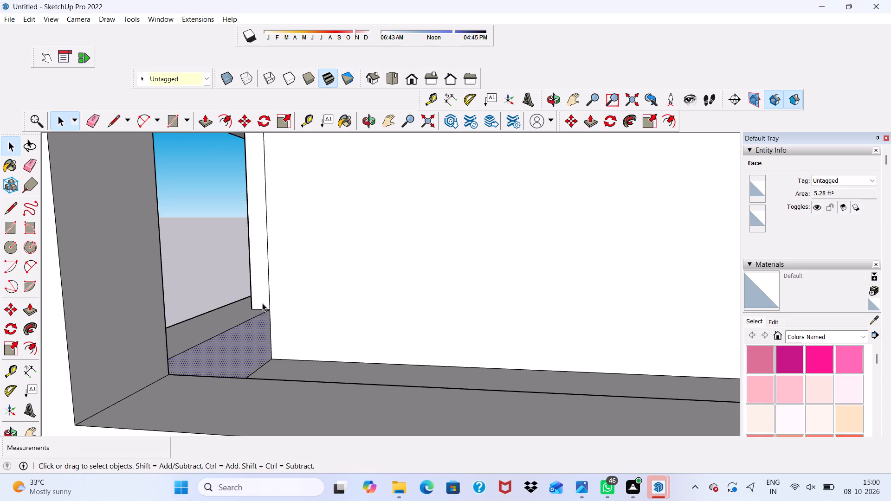
click(205, 119)
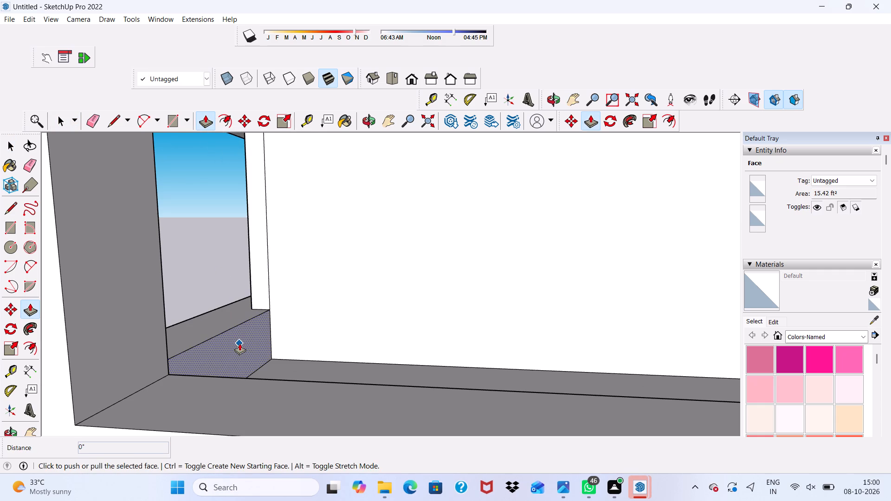
drag(239, 343, 226, 331)
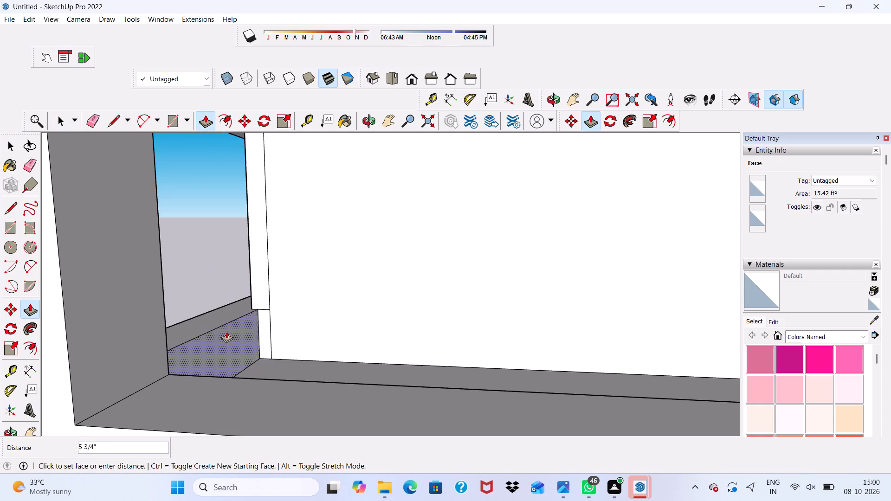
drag(226, 331, 226, 331)
Push/Pull the same inner parapet face further outward by 2 1/2", towards the outer edge of the wall strip.
scroll(234, 330, down, 4)
scroll(282, 378, down, 1)
middle_drag(278, 374, 337, 376)
scroll(278, 374, down, 1)
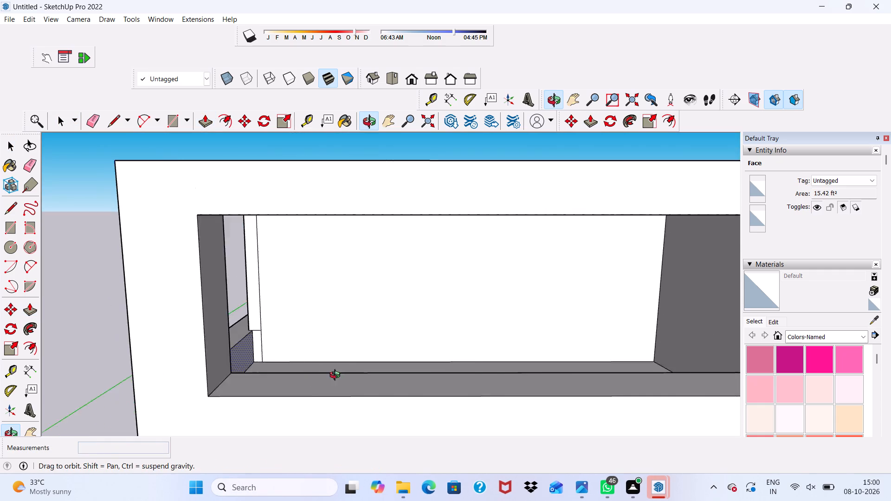
middle_drag(337, 376, 513, 385)
scroll(345, 386, up, 4)
middle_drag(321, 357, 66, 335)
scroll(174, 341, up, 9)
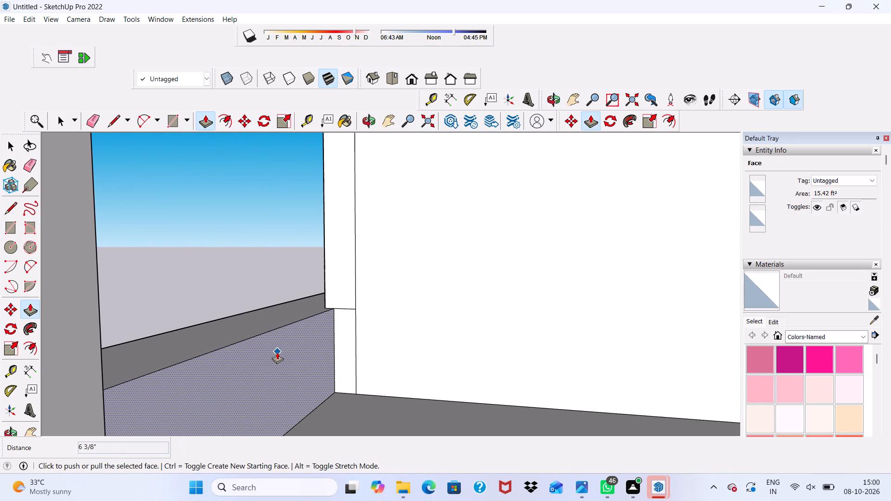
drag(277, 352, 267, 345)
Push/Pull at the corner of the inner parapet face by 1/8" to align it with the wall strip.
scroll(265, 343, down, 5)
middle_drag(326, 349, 498, 387)
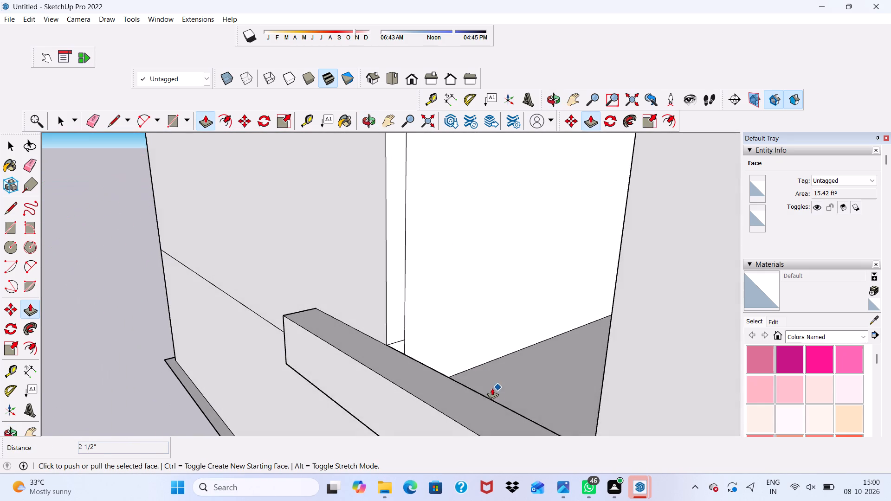
scroll(457, 389, up, 3)
scroll(448, 384, down, 4)
middle_drag(448, 379, 79, 366)
scroll(146, 353, up, 2)
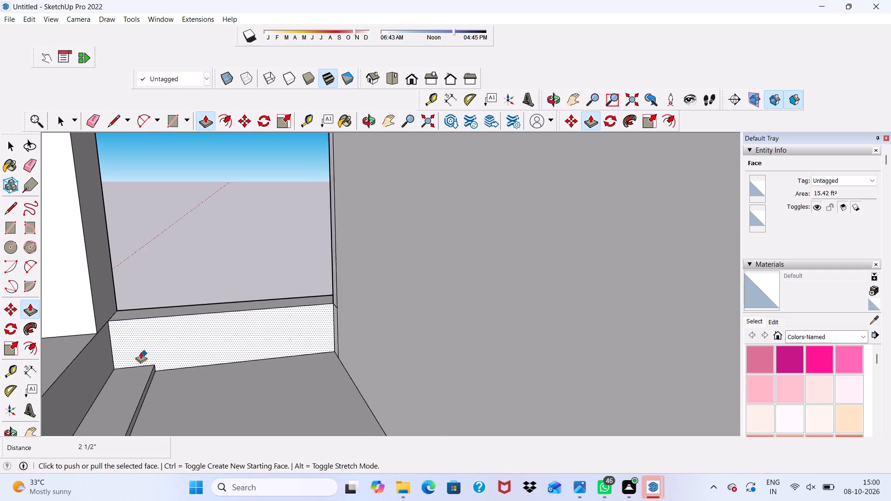
scroll(141, 352, up, 2)
middle_drag(351, 339, 401, 318)
scroll(352, 339, down, 1)
scroll(401, 318, up, 4)
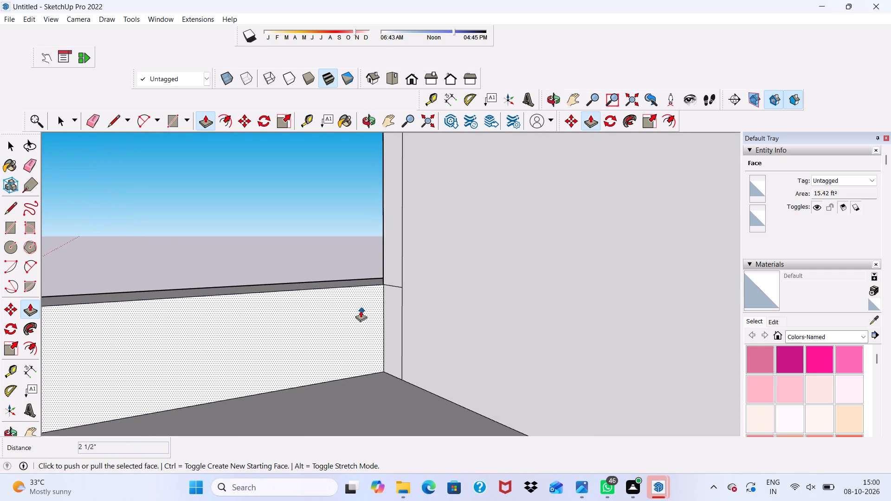
scroll(382, 290, up, 4)
middle_drag(385, 280, 418, 234)
scroll(418, 234, up, 13)
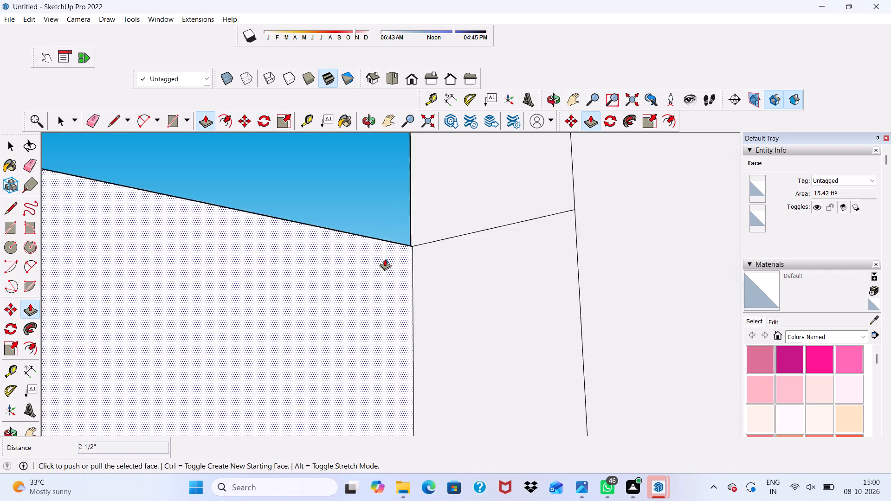
middle_drag(385, 258, 505, 350)
scroll(376, 281, up, 4)
drag(364, 271, 363, 270)
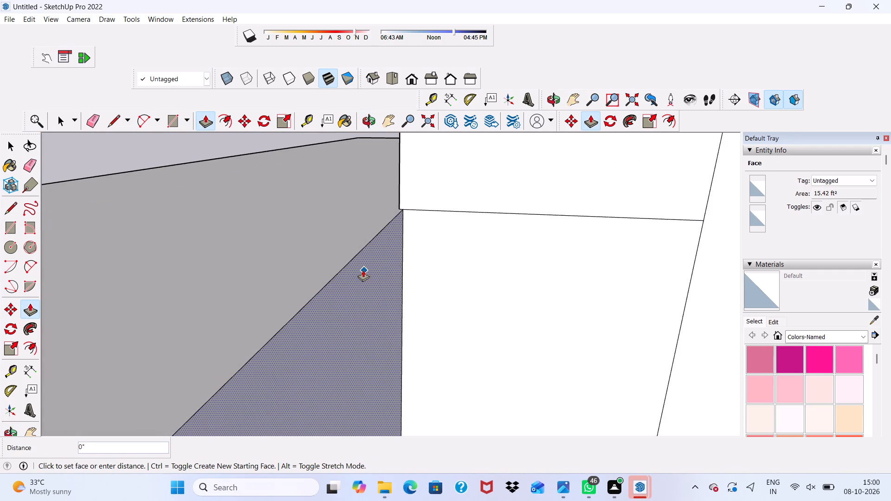
drag(363, 270, 359, 269)
Erase the short horizontal edge dividing the wall strip at parapet height.
scroll(373, 265, down, 4)
scroll(404, 260, up, 1)
scroll(436, 186, down, 3)
middle_drag(436, 186, 512, 201)
scroll(434, 229, up, 4)
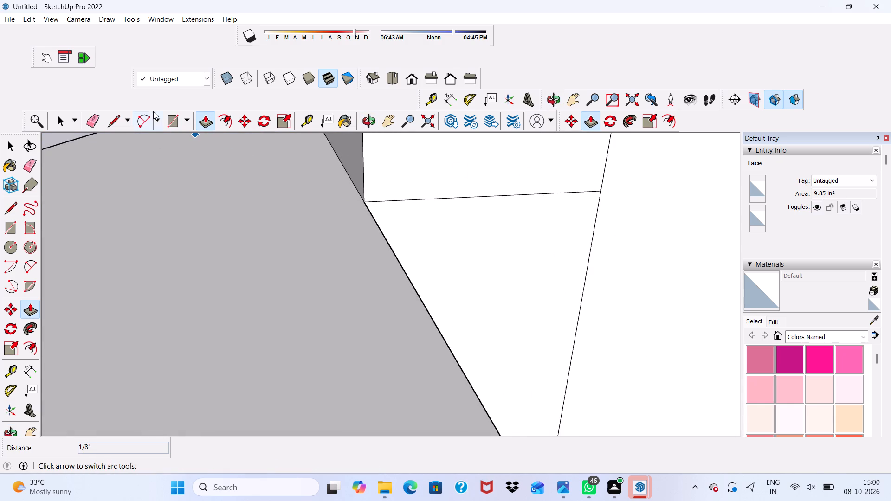
click(91, 117)
drag(448, 182, 449, 209)
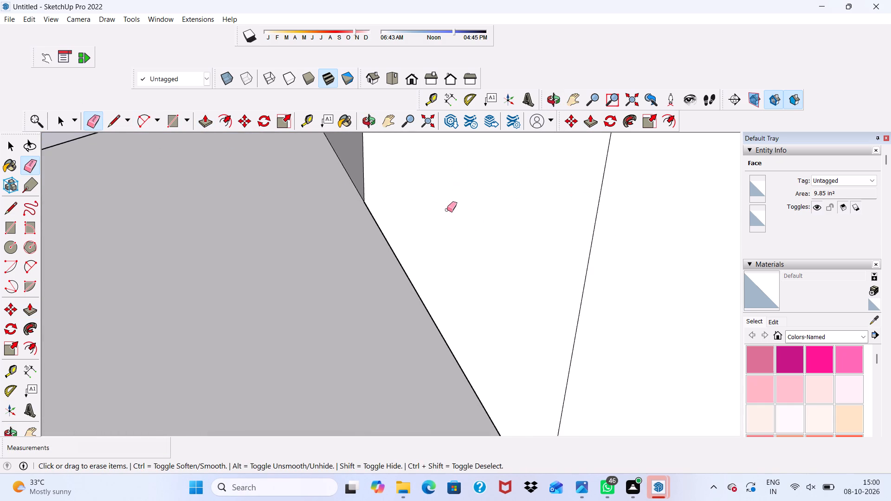
Switch to the standard front view and examine the whole building from outside.
scroll(447, 210, down, 4)
scroll(564, 45, down, 12)
middle_drag(480, 265, 543, 186)
scroll(543, 186, up, 1)
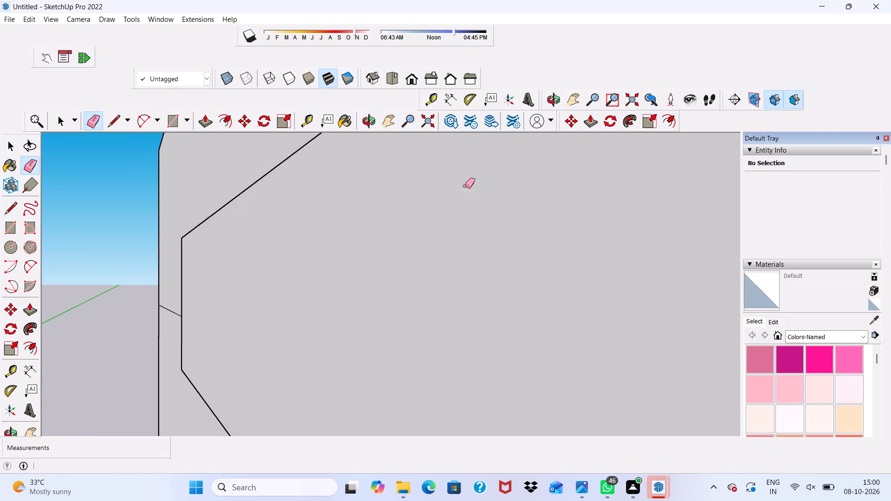
scroll(323, 238, down, 8)
click(414, 76)
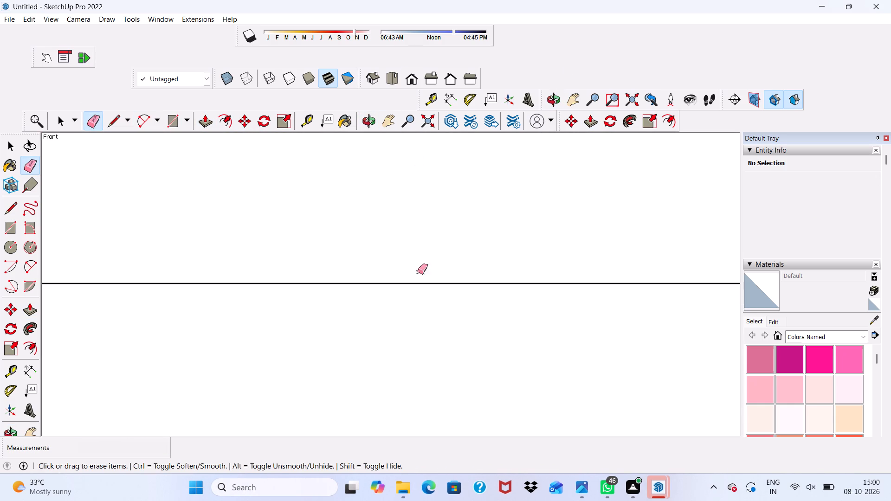
scroll(412, 303, down, 1)
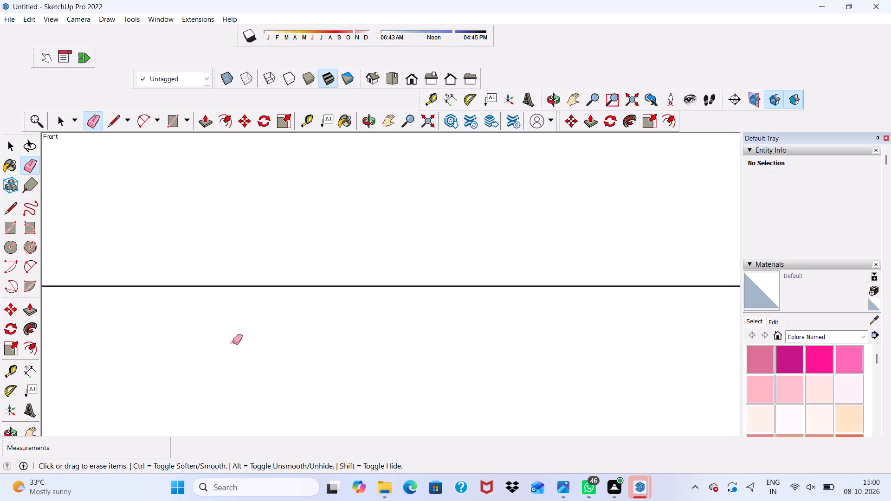
scroll(232, 342, down, 7)
scroll(277, 362, down, 9)
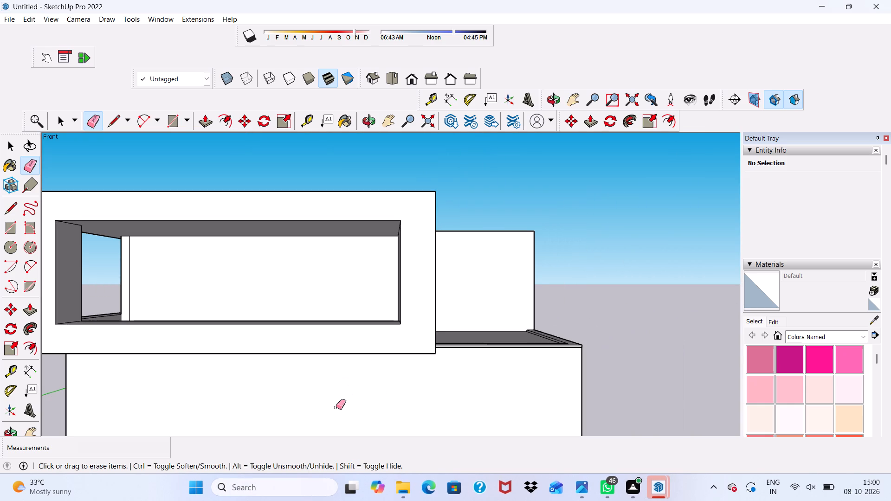
key(space)
scroll(332, 405, down, 8)
middle_drag(349, 447, 394, 329)
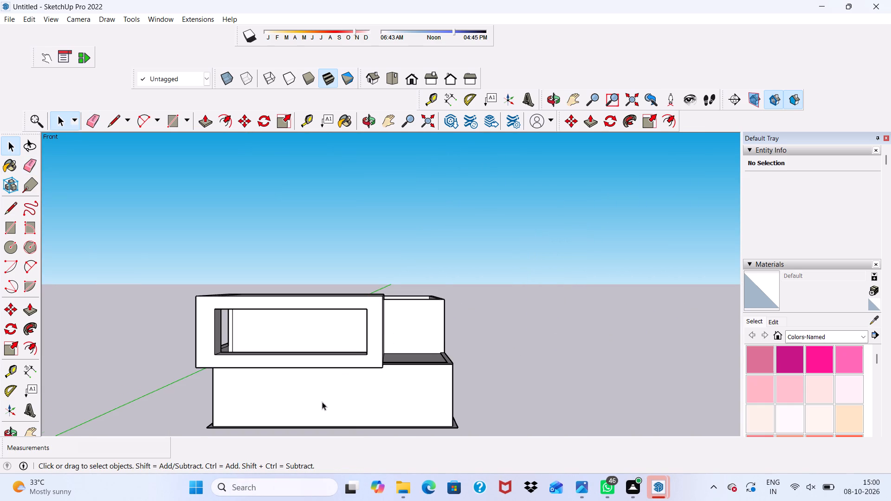
Erase the vertical edge dividing the upper room's front wall inside the frame's side opening, including its leftover stub near the floor.
scroll(329, 396, up, 1)
scroll(250, 234, down, 2)
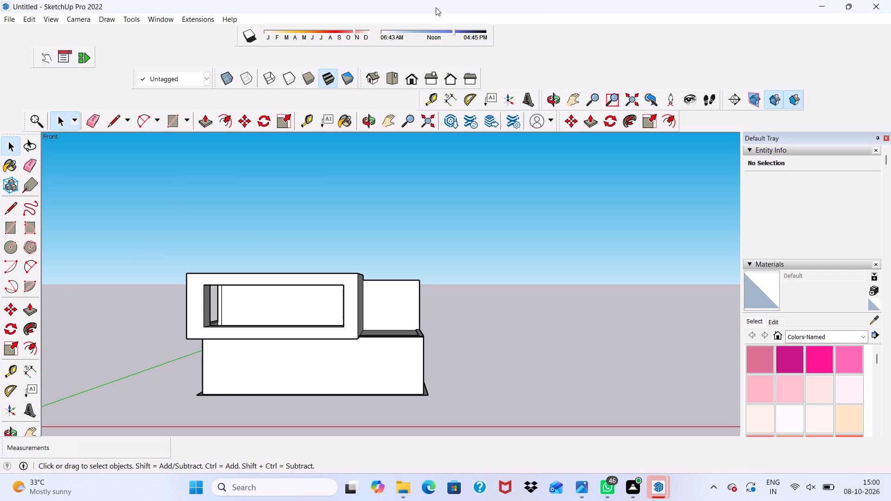
scroll(185, 360, up, 2)
scroll(220, 369, down, 1)
middle_drag(224, 370, 417, 336)
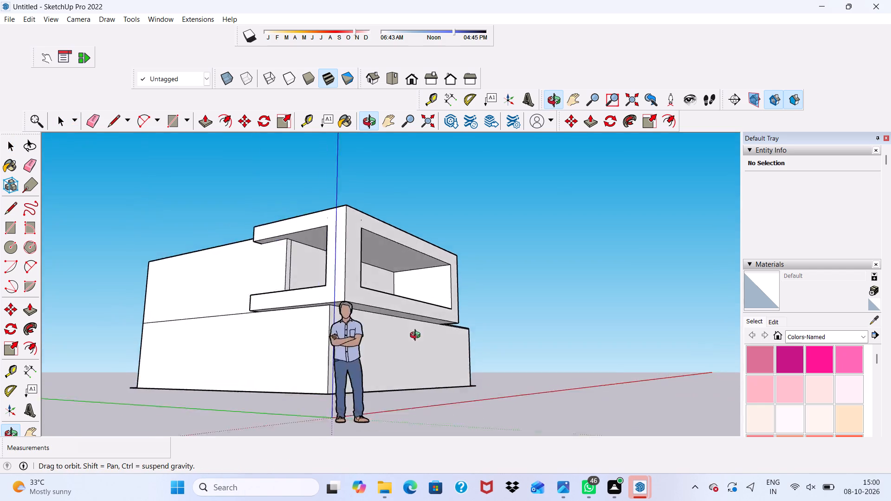
middle_drag(417, 336, 445, 345)
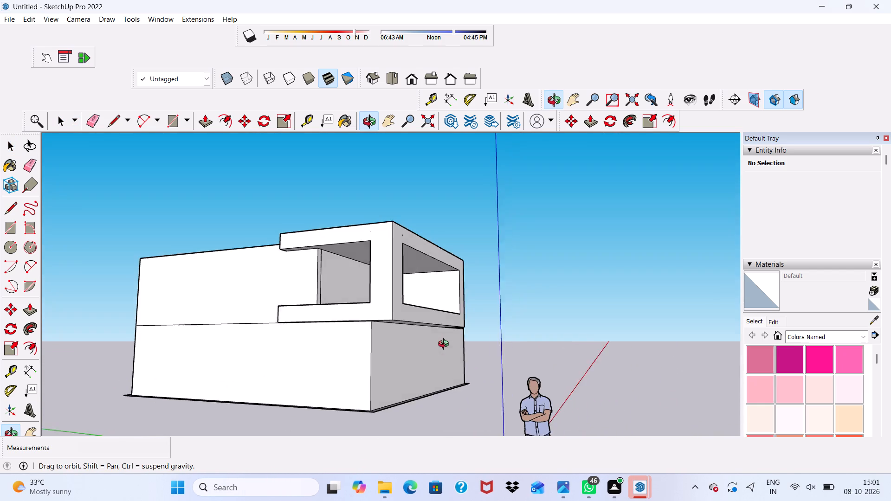
middle_drag(445, 345, 445, 345)
scroll(444, 345, up, 4)
scroll(430, 336, down, 1)
scroll(212, 220, up, 3)
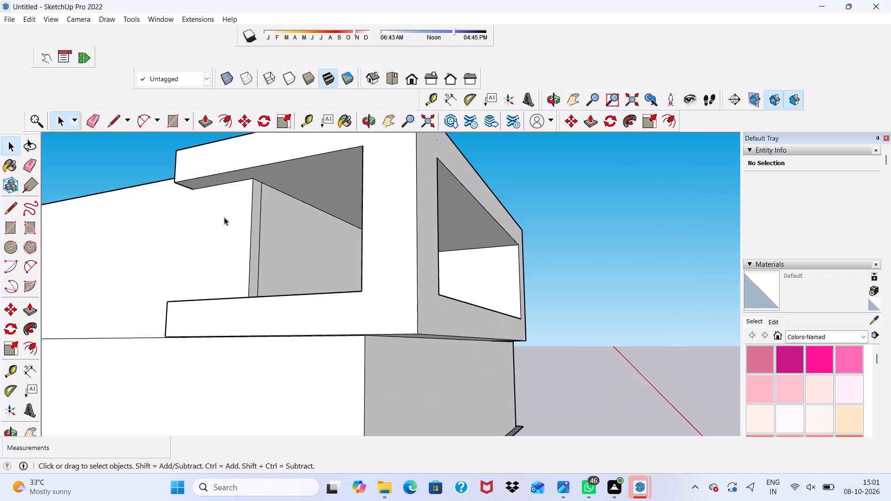
scroll(234, 219, up, 8)
middle_drag(294, 232, 209, 277)
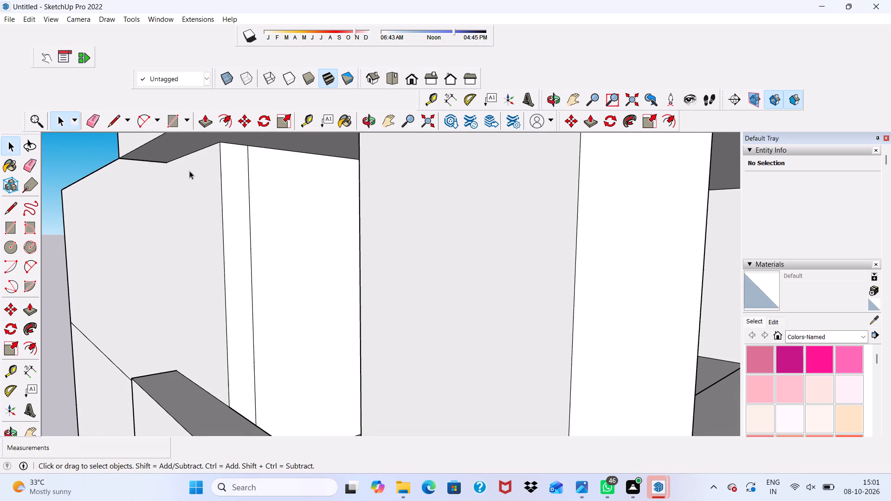
click(91, 119)
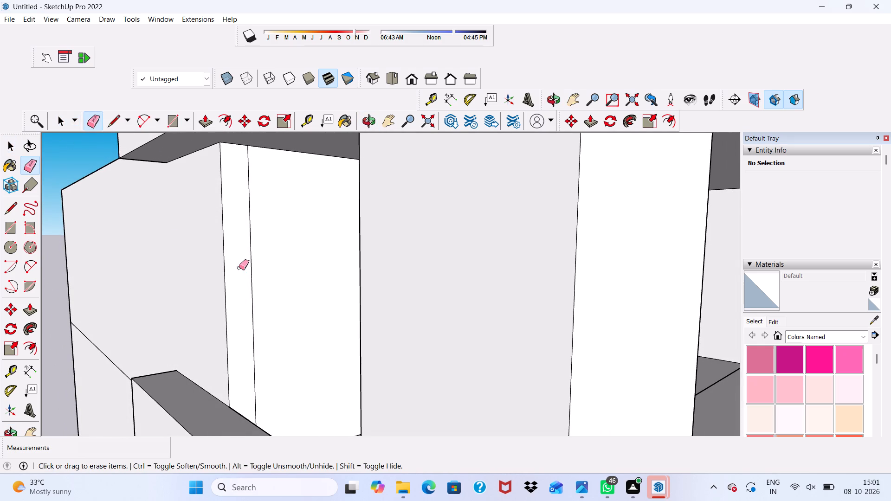
drag(250, 269, 254, 269)
scroll(256, 286, down, 2)
scroll(292, 392, up, 2)
scroll(253, 395, up, 2)
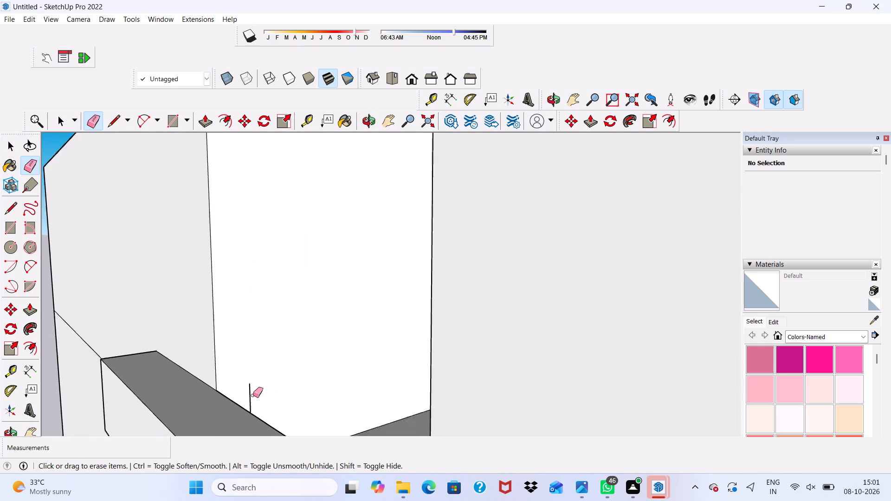
scroll(253, 395, up, 4)
drag(244, 405, 251, 398)
scroll(255, 377, down, 10)
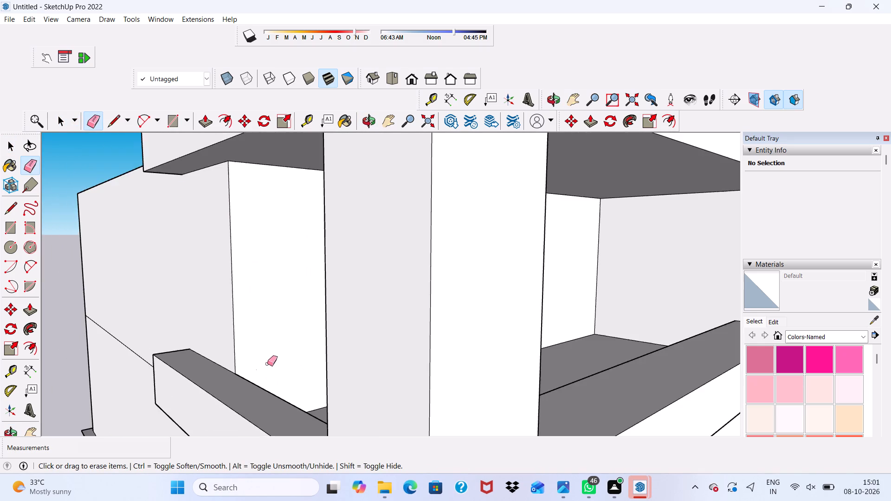
scroll(267, 366, down, 4)
middle_drag(276, 379, 145, 390)
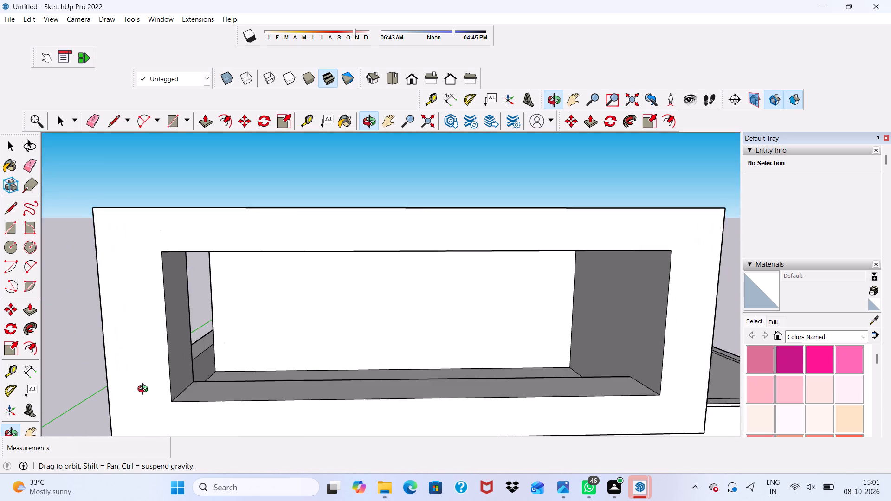
middle_drag(145, 390, 141, 398)
middle_drag(138, 398, 213, 408)
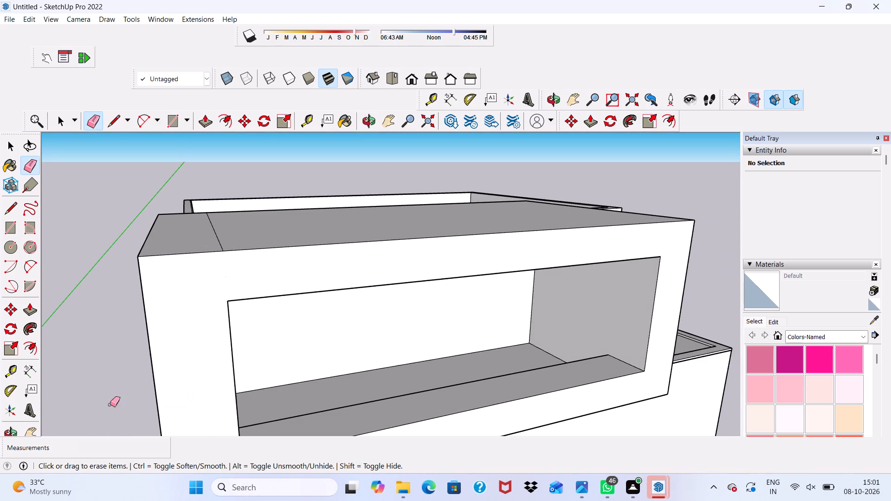
key(space)
Push/Pull the inner face of the front parapet outward by about 3 5/8".
scroll(78, 450, down, 3)
middle_drag(295, 321, 374, 287)
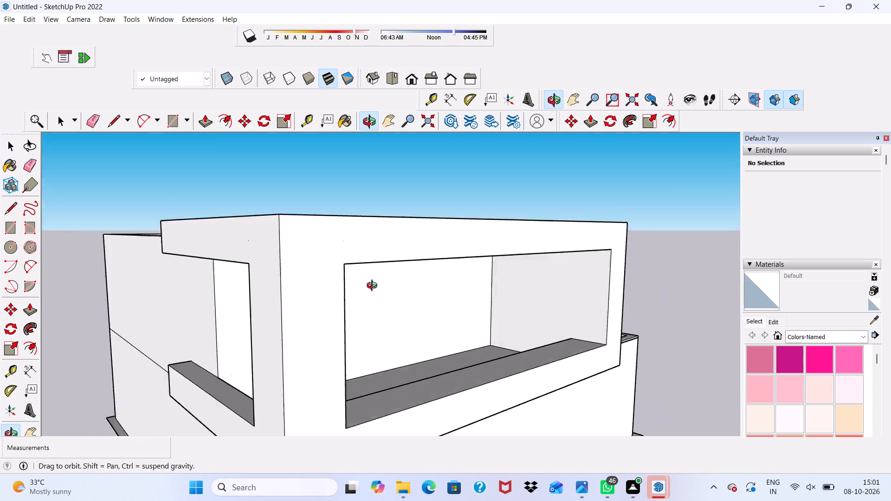
middle_drag(374, 287, 467, 274)
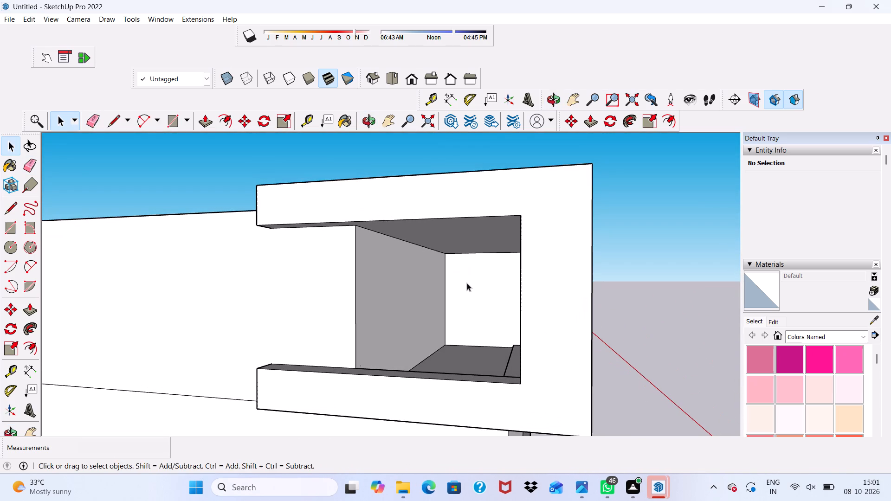
middle_drag(467, 302, 305, 312)
scroll(307, 312, up, 4)
click(307, 311)
scroll(355, 331, down, 2)
middle_drag(360, 338, 464, 360)
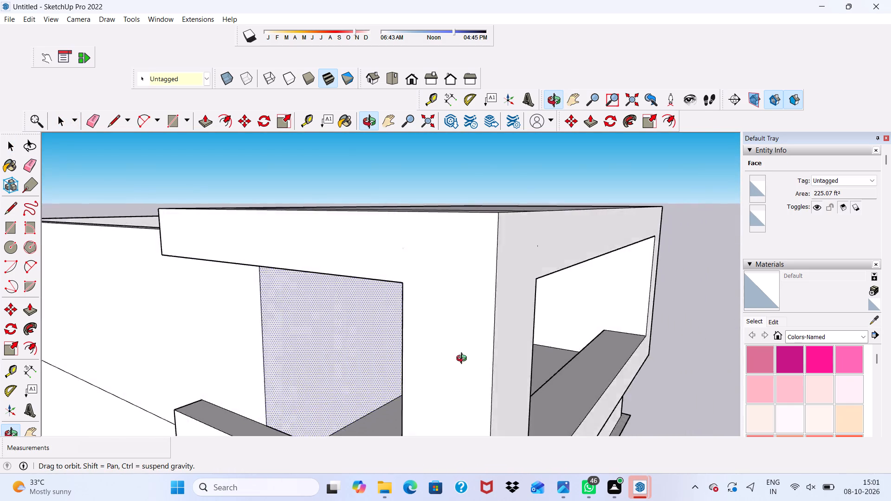
middle_drag(464, 360, 579, 360)
scroll(581, 361, up, 8)
click(562, 357)
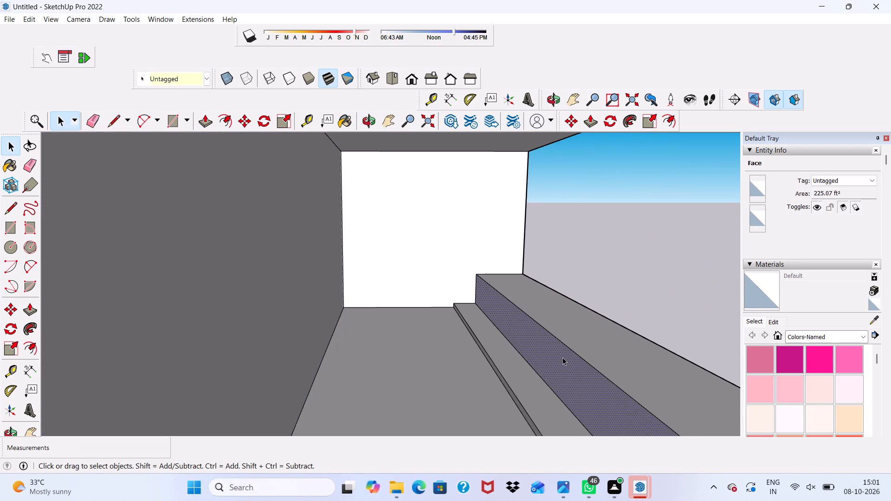
click(204, 122)
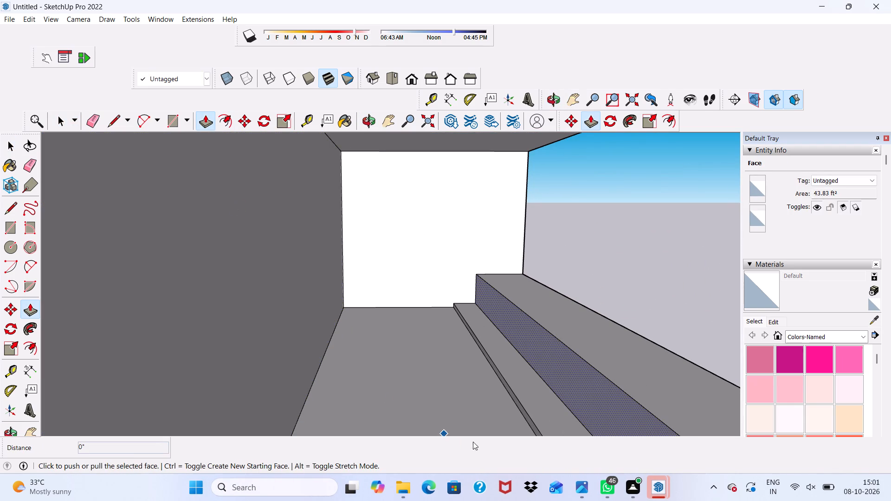
drag(532, 350, 539, 340)
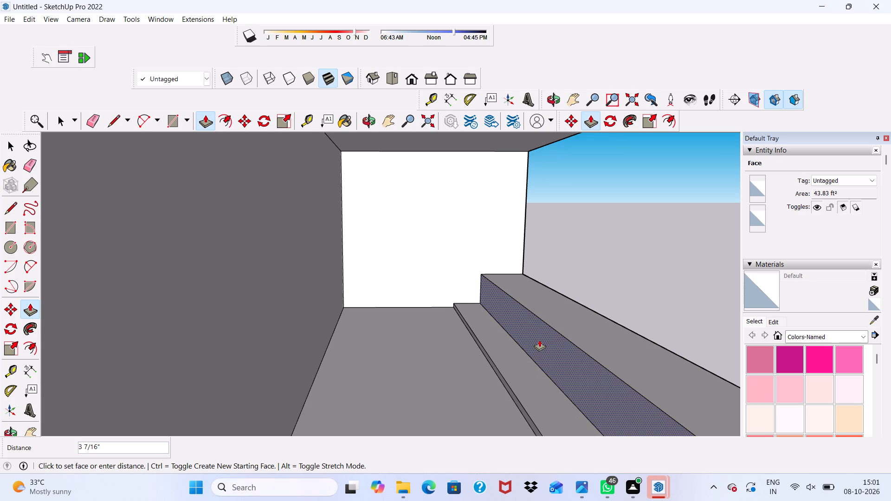
drag(539, 340, 540, 339)
Push/Pull the upper room's long front wall face to reposition it closer to the frame opening, finishing with a move of about 1' 8 9/16".
scroll(529, 337, down, 11)
middle_drag(516, 339, 272, 275)
middle_drag(271, 288, 498, 374)
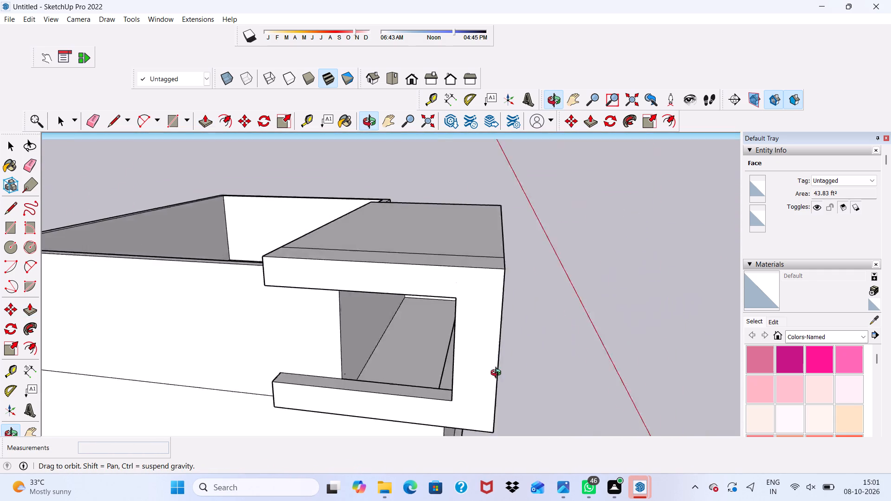
middle_drag(498, 374, 280, 320)
scroll(329, 321, up, 4)
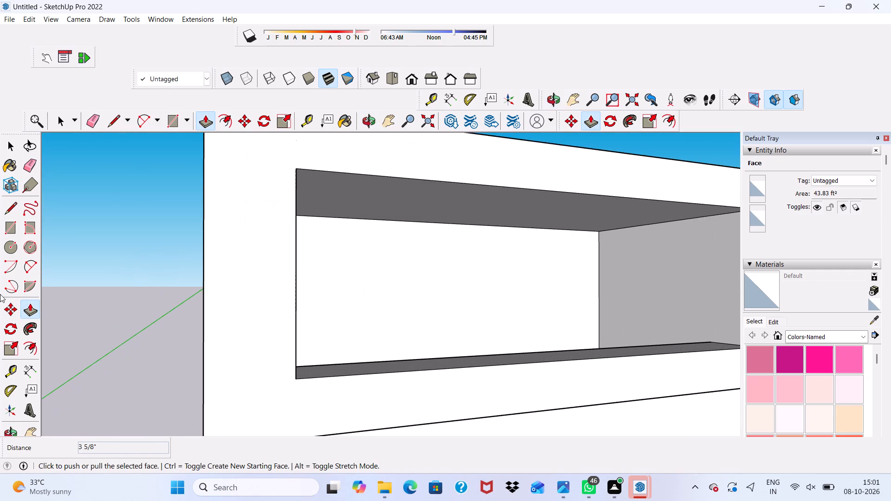
key(space)
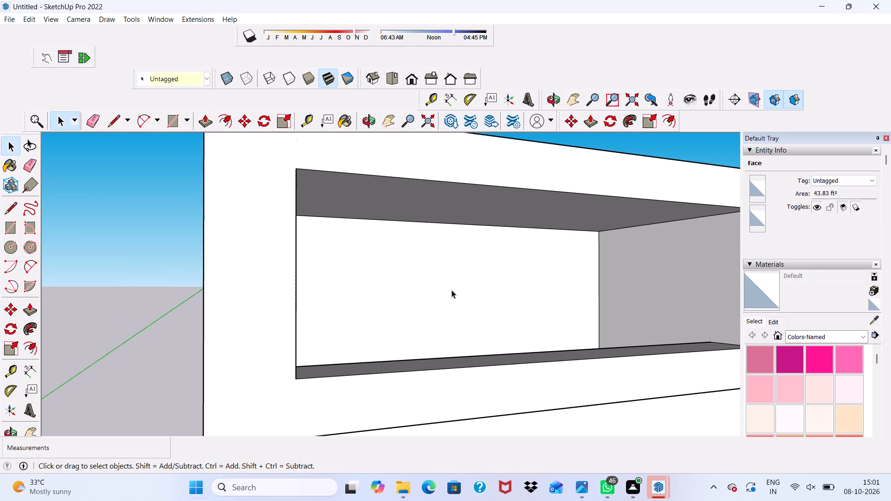
click(451, 290)
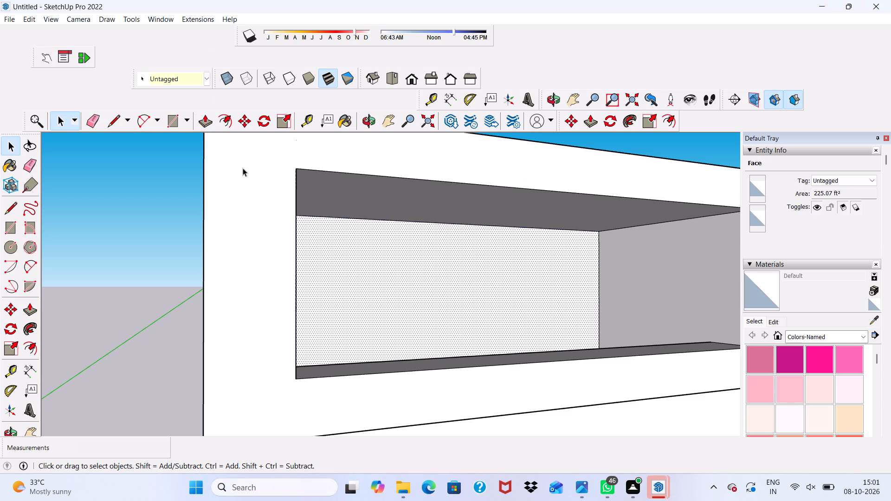
click(201, 123)
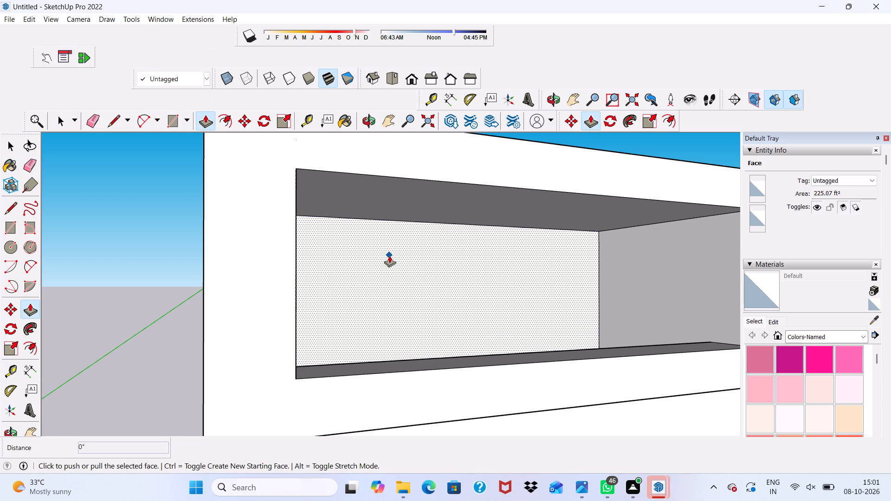
drag(389, 256, 405, 263)
double_click(405, 263)
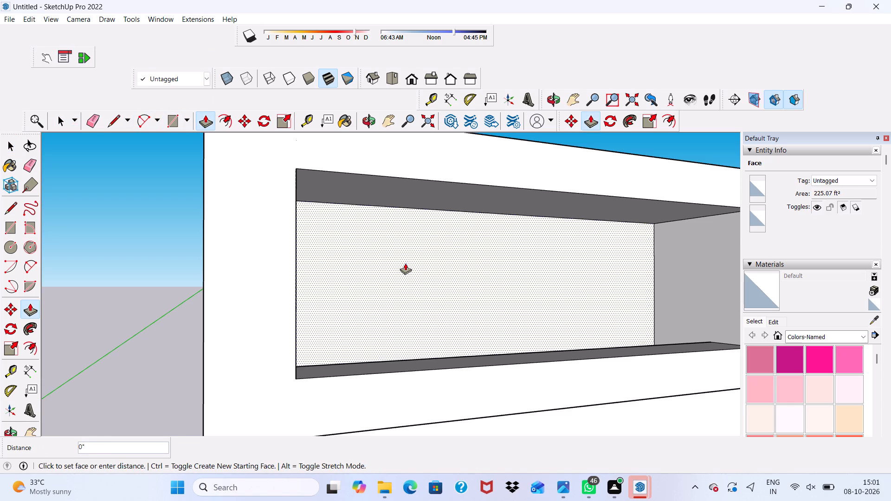
scroll(397, 262, down, 4)
middle_drag(397, 265, 395, 337)
scroll(395, 337, up, 2)
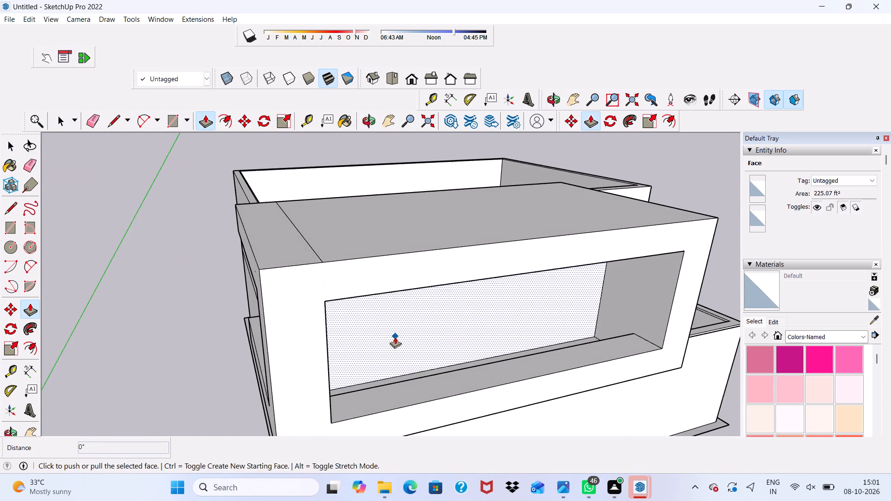
drag(394, 337, 386, 316)
click(386, 316)
scroll(384, 315, down, 1)
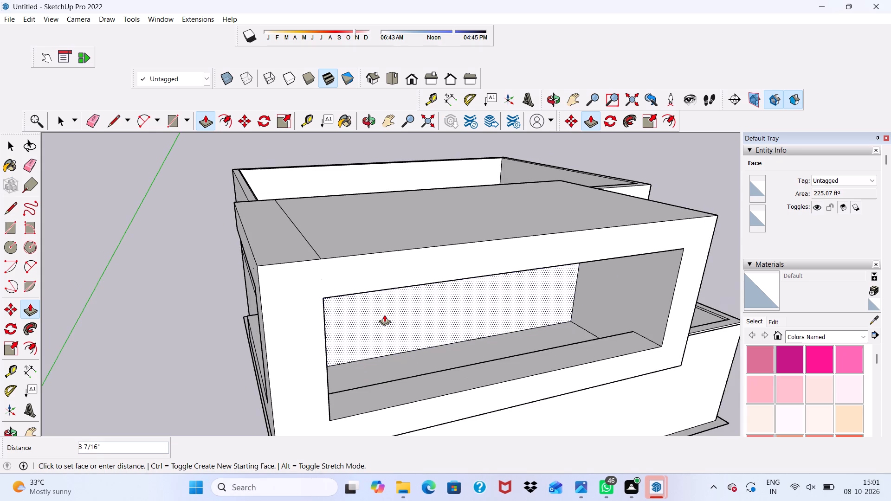
middle_drag(384, 315, 557, 276)
scroll(556, 276, up, 1)
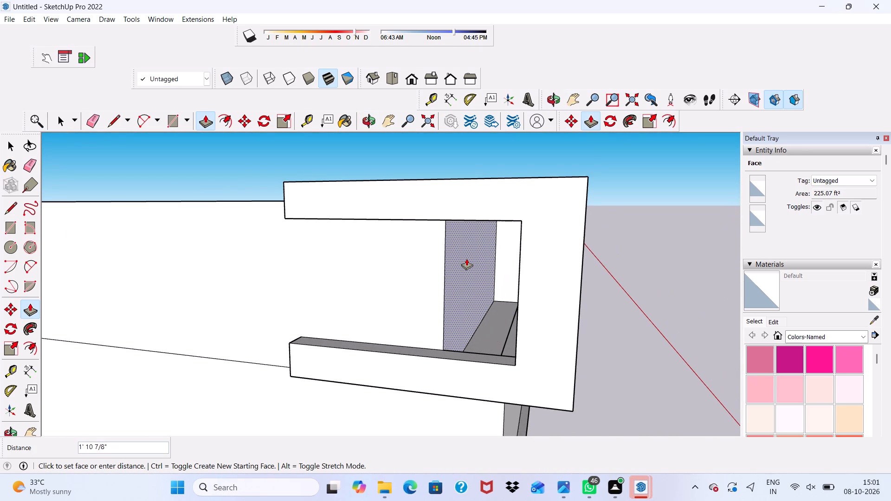
click(466, 258)
Examine the repositioned upper room wall from the front and through the frame's side opening.
scroll(349, 258, down, 6)
middle_drag(405, 287, 199, 255)
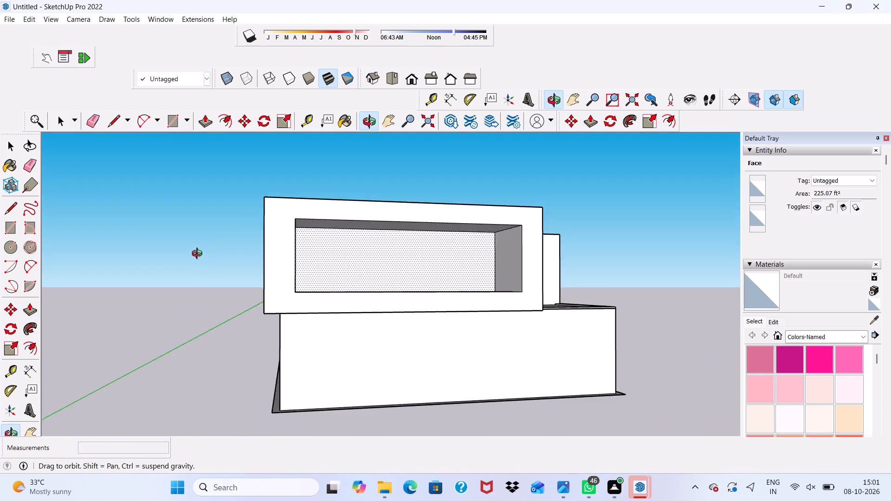
middle_drag(199, 255, 484, 285)
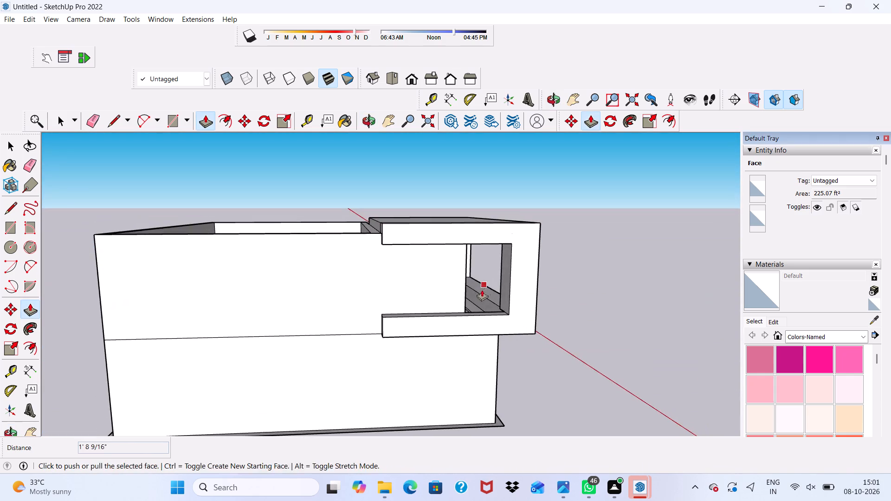
middle_drag(477, 293, 318, 272)
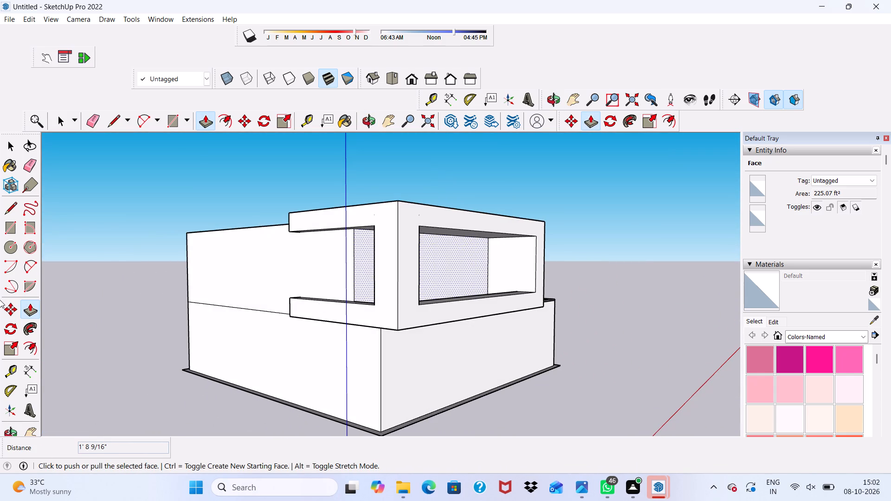
key(space)
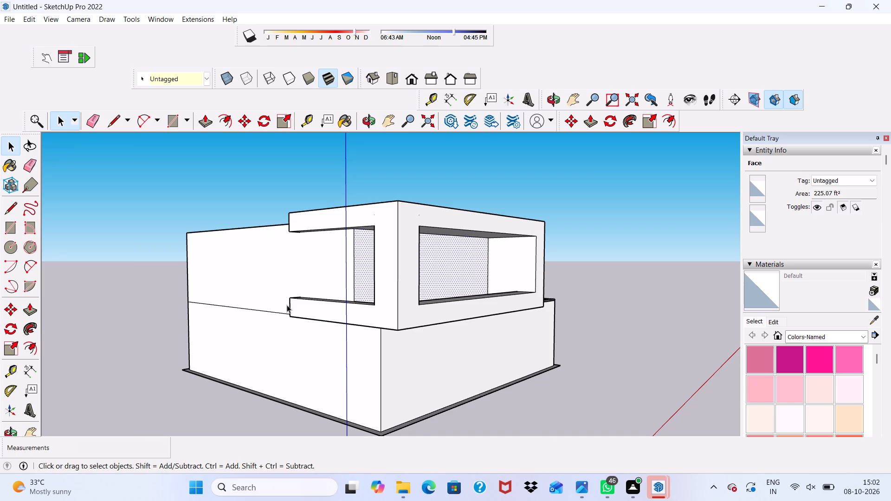
scroll(287, 302, up, 3)
scroll(286, 272, down, 1)
middle_drag(287, 272, 393, 283)
click(665, 283)
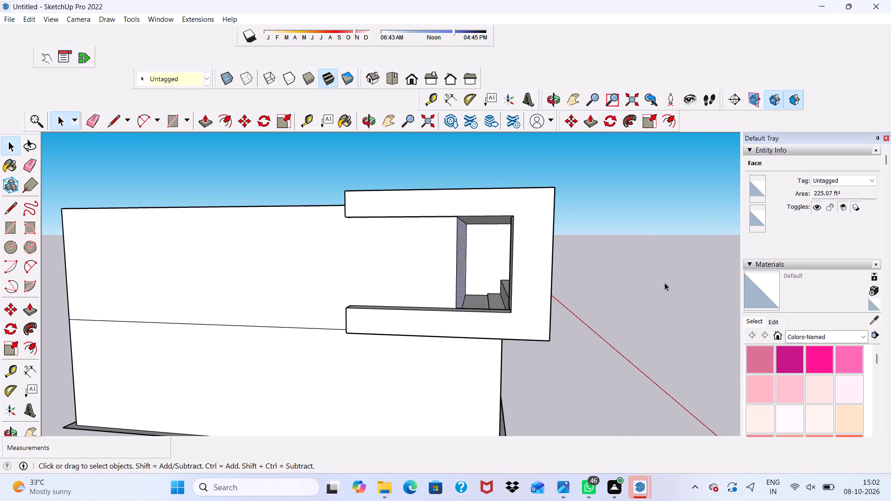
scroll(543, 277, up, 4)
middle_drag(461, 250, 475, 256)
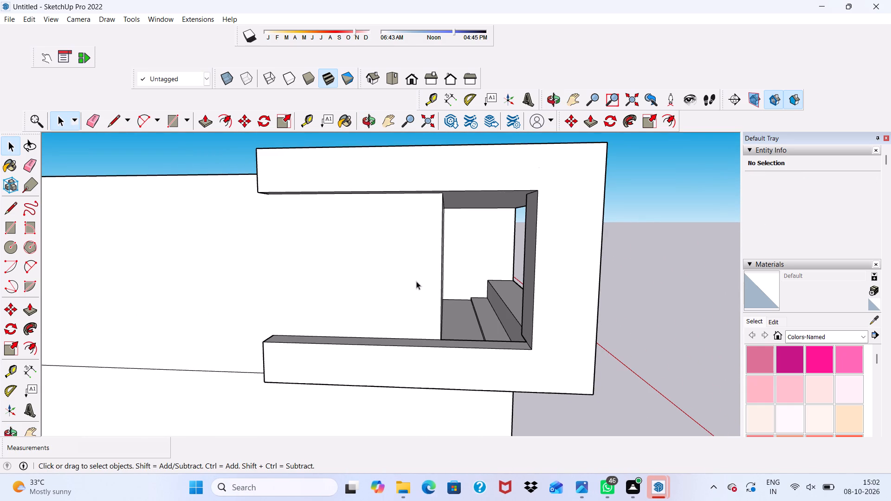
Draw a rectangle about 1' 11 1/2" by 1' 5 1/4" on the upper frame beam's end face, from its lower outer corner to the top edge.
scroll(416, 281, down, 3)
middle_drag(421, 282, 666, 285)
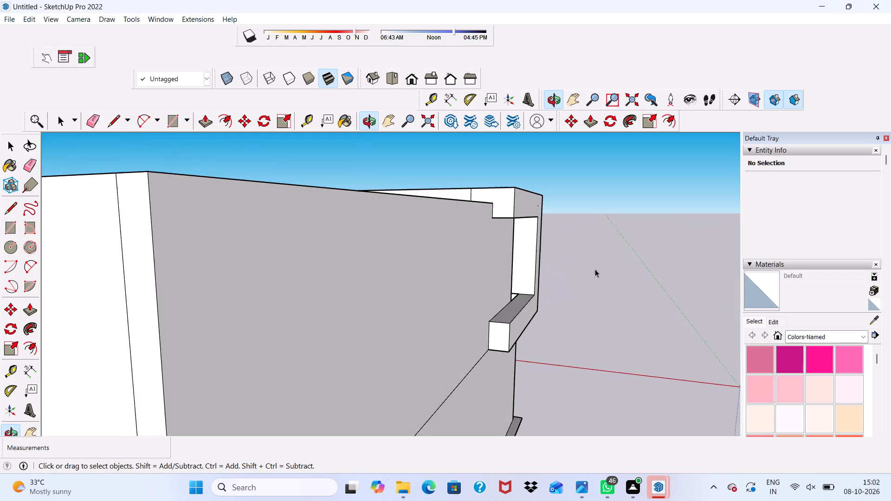
scroll(510, 208, up, 3)
click(496, 199)
scroll(472, 181, down, 1)
middle_drag(472, 184, 472, 248)
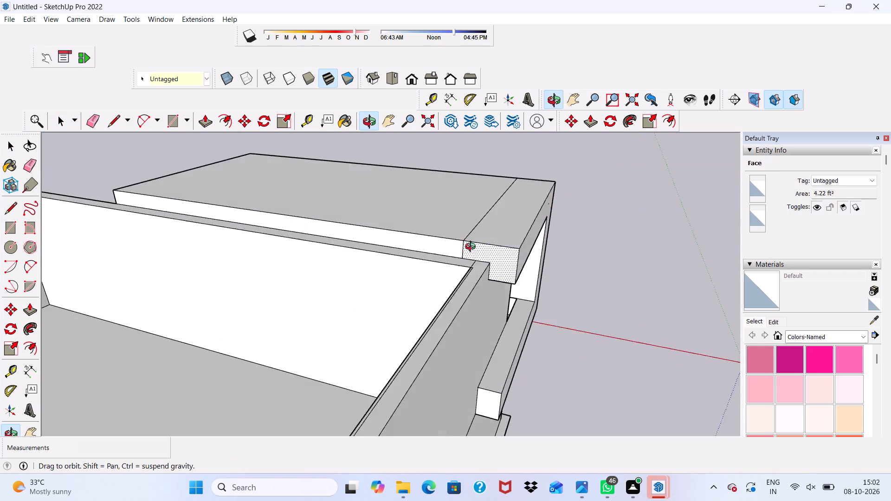
middle_drag(472, 248, 472, 250)
scroll(478, 289, up, 6)
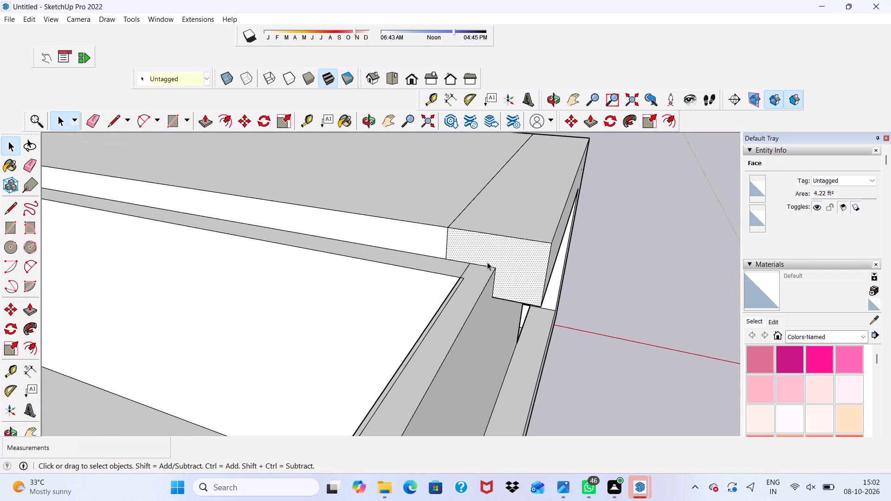
click(175, 119)
scroll(543, 343, up, 6)
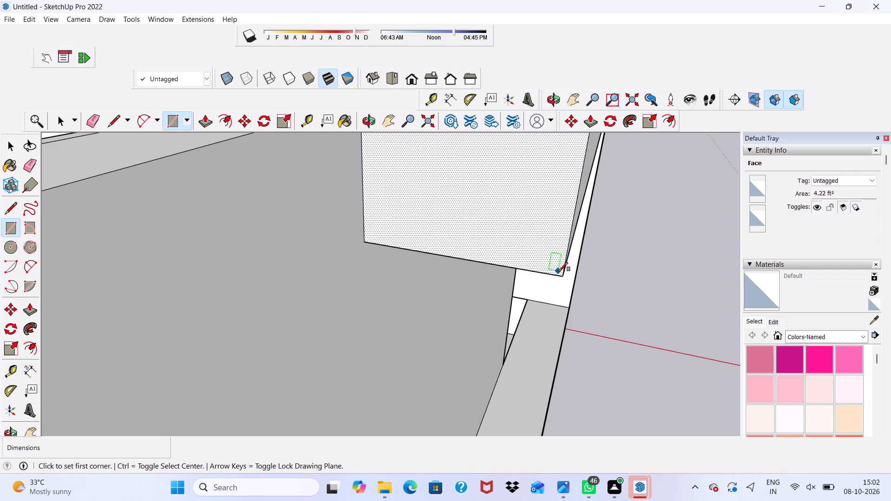
click(562, 276)
scroll(415, 214, down, 4)
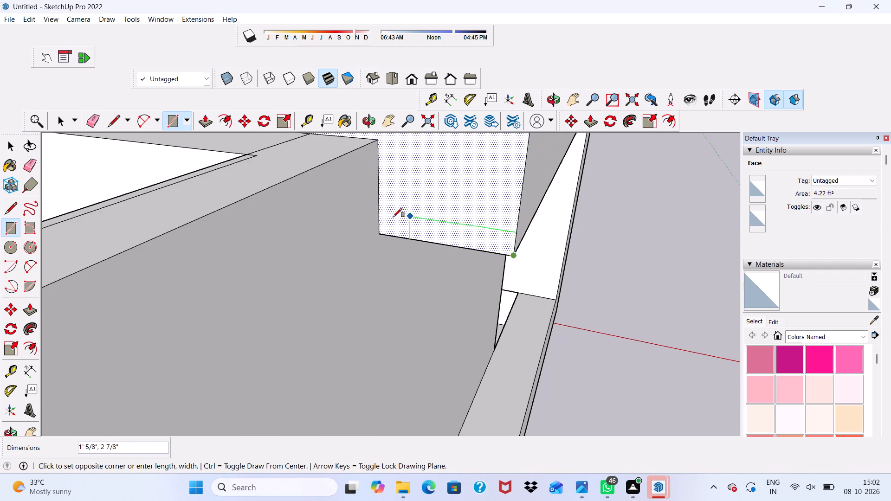
scroll(359, 165, down, 9)
scroll(392, 150, up, 3)
scroll(392, 150, down, 9)
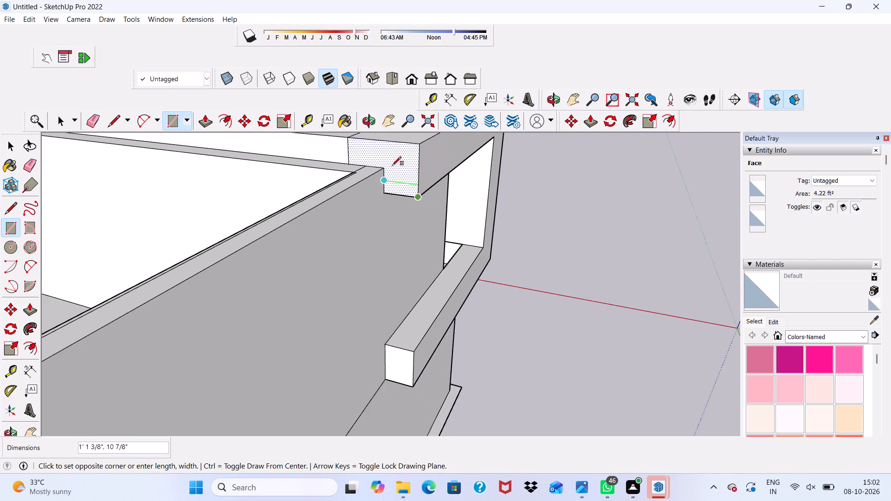
scroll(391, 150, up, 4)
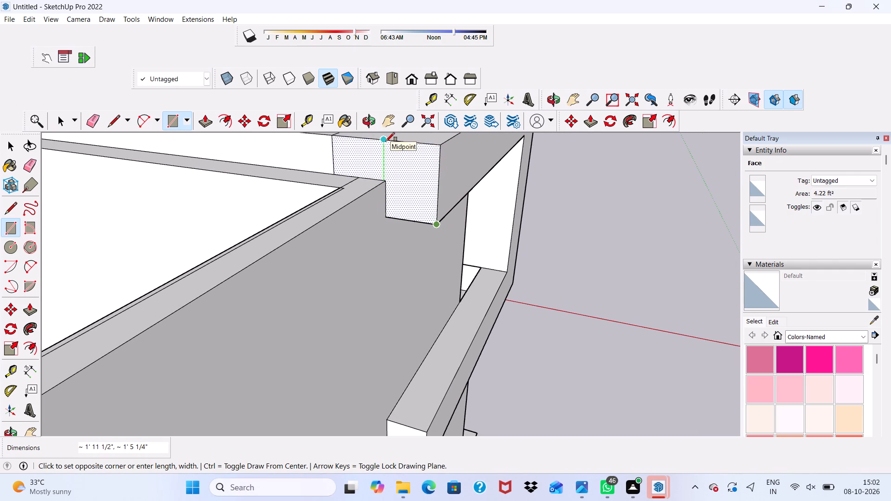
click(386, 141)
key(space)
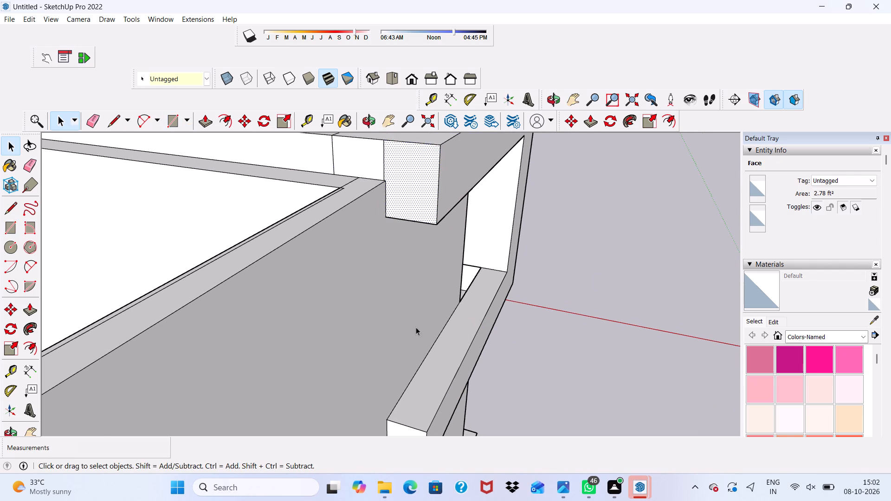
Push/Pull the new rectangle on the upper beam's end about 26' 6 3/8" along the long wall to the building's far end.
click(203, 127)
click(426, 184)
scroll(422, 157, down, 2)
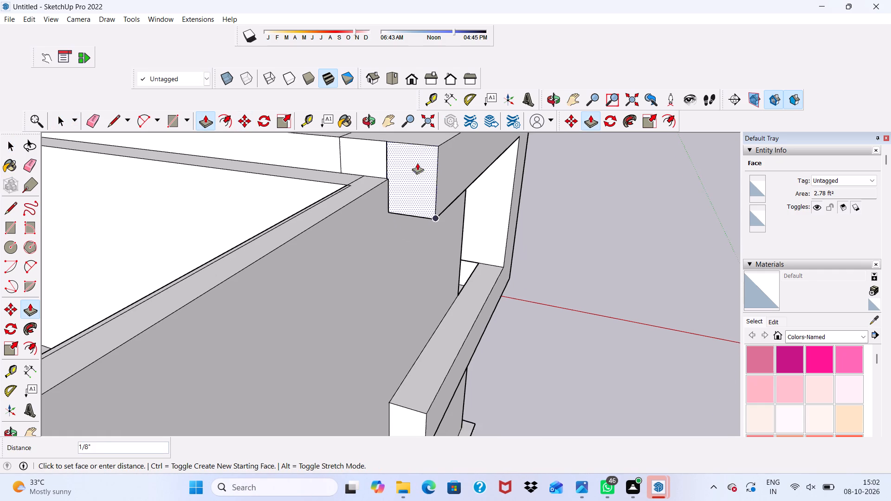
scroll(417, 163, down, 2)
scroll(291, 230, down, 20)
scroll(291, 230, down, 3)
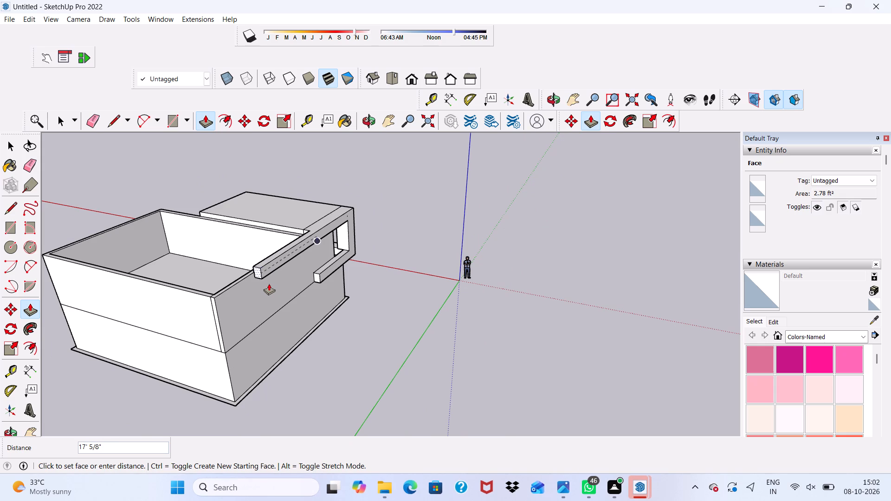
scroll(221, 331, up, 5)
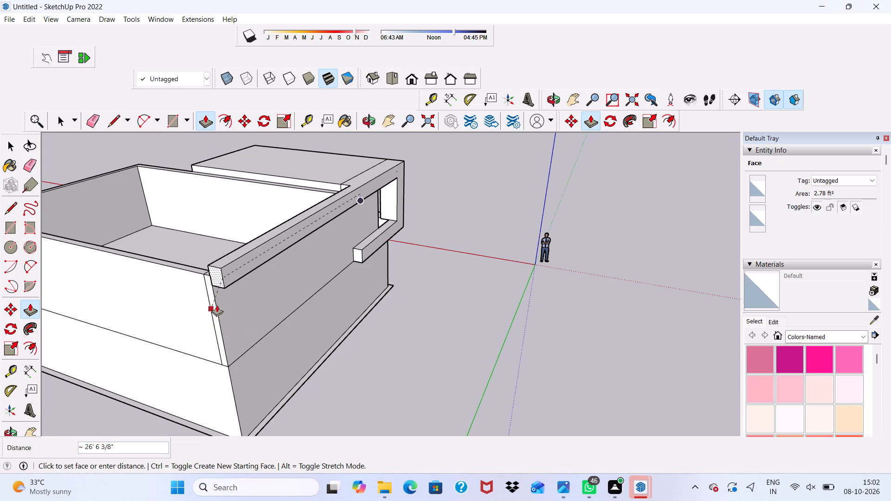
scroll(224, 296, up, 6)
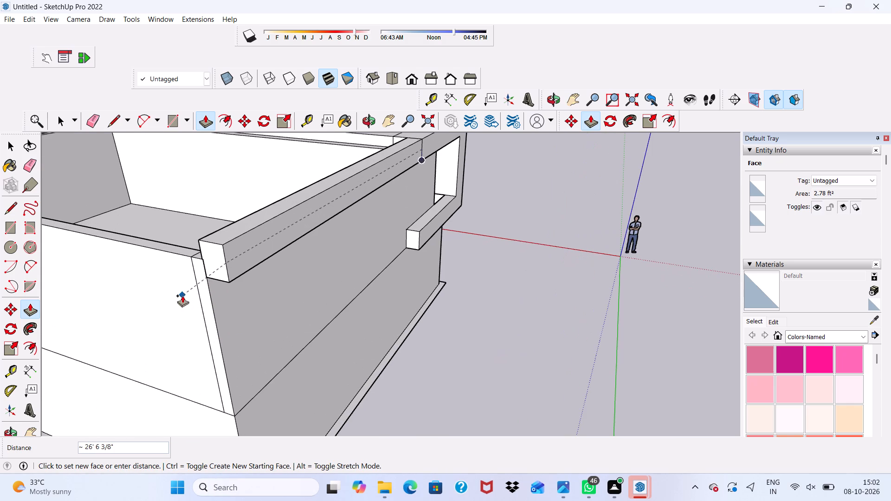
scroll(168, 284, down, 1)
scroll(182, 291, up, 7)
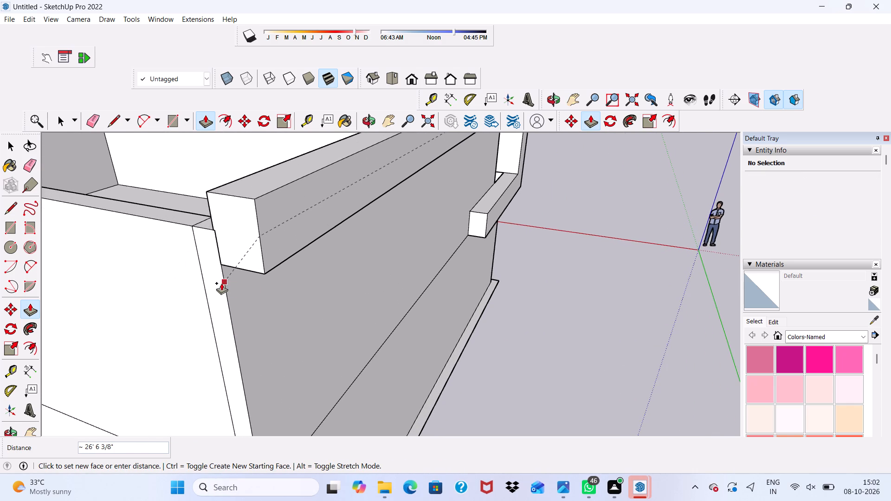
click(221, 283)
scroll(308, 327, down, 4)
Push/Pull the lower frame beam's end face about 26' 6 3/8" along the long wall to align with the upper beam's end.
middle_drag(399, 353, 263, 289)
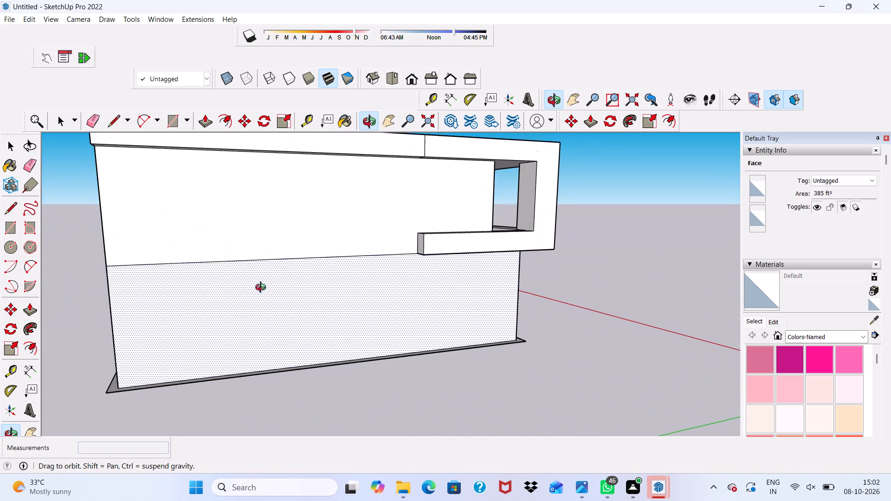
middle_drag(263, 289, 247, 290)
scroll(359, 257, up, 4)
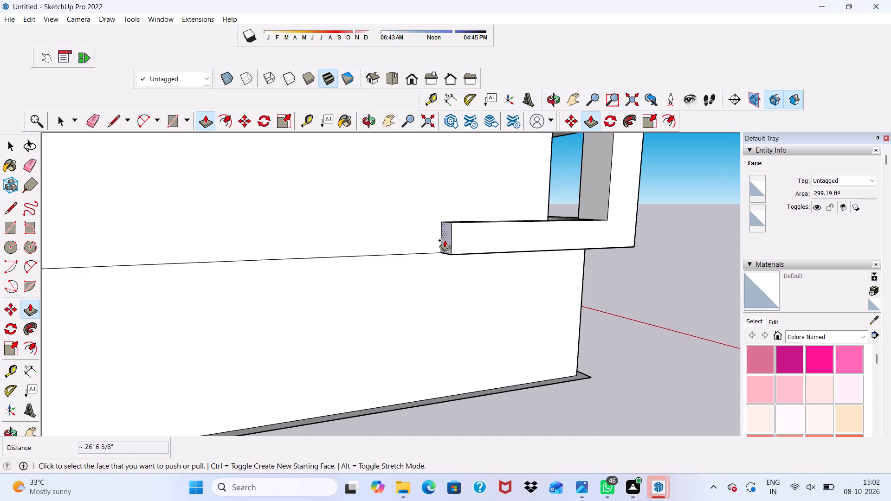
click(445, 240)
scroll(434, 239, down, 3)
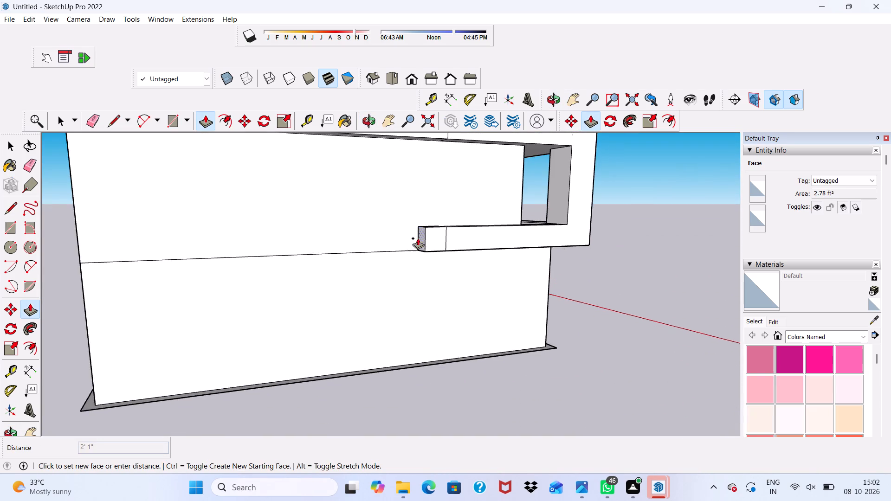
scroll(402, 221, down, 9)
scroll(306, 225, up, 1)
scroll(304, 226, down, 3)
scroll(296, 230, up, 11)
scroll(278, 191, down, 5)
scroll(295, 184, up, 3)
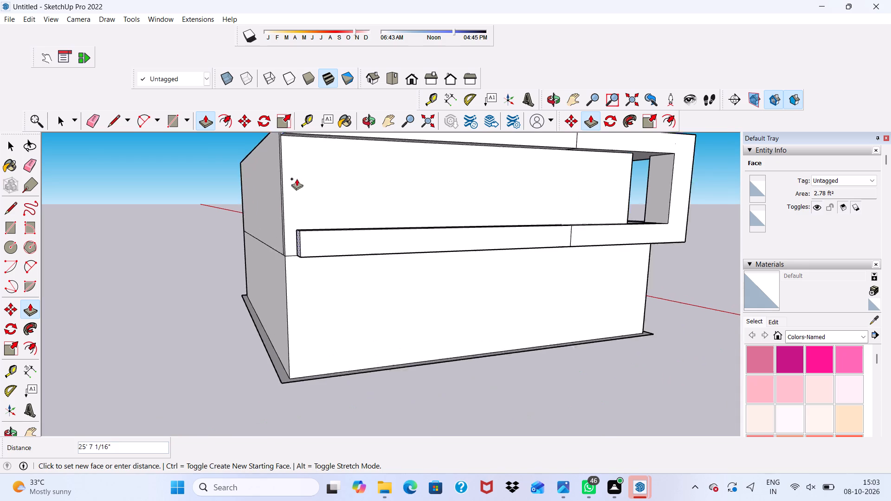
scroll(297, 179, up, 1)
scroll(291, 162, down, 11)
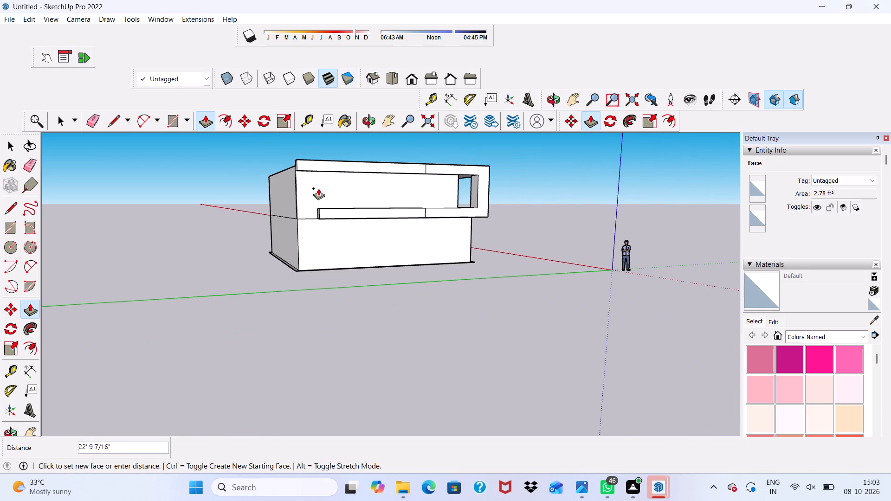
scroll(310, 186, up, 7)
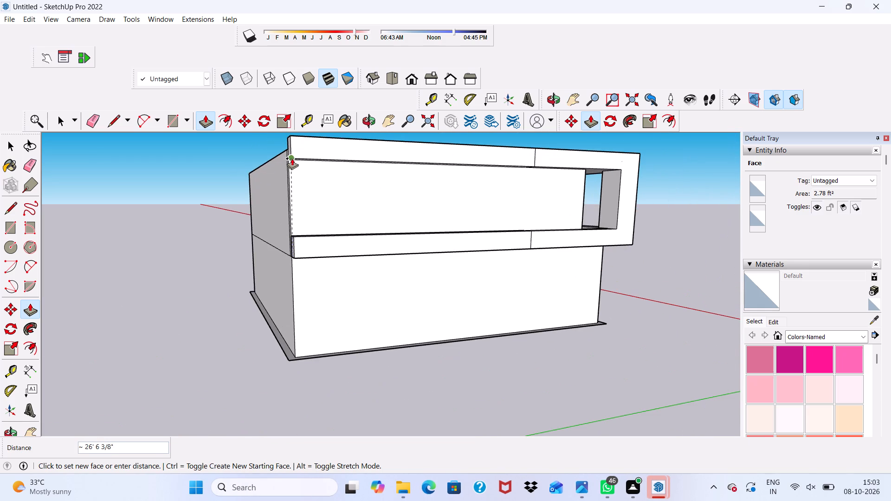
click(292, 158)
Erase the seam edges on the top and front faces of the extended lower beam.
scroll(334, 225, down, 5)
middle_drag(365, 227, 214, 304)
scroll(329, 261, down, 1)
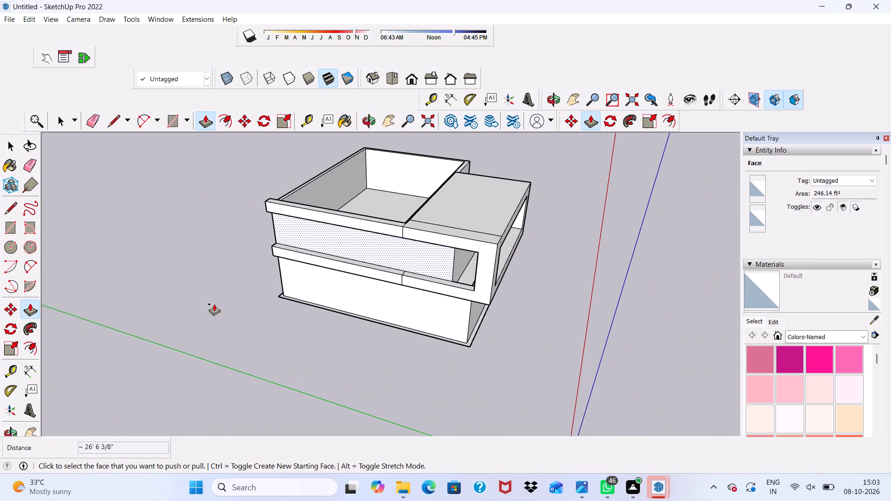
click(97, 120)
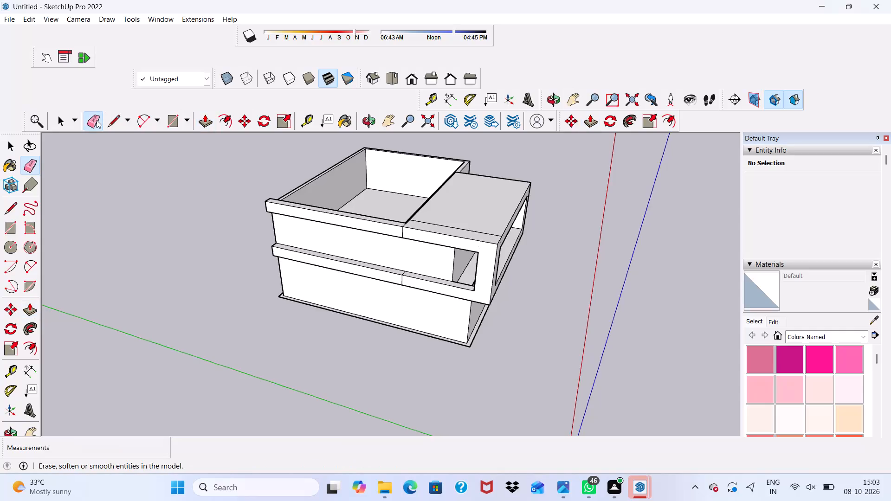
scroll(187, 166, down, 1)
scroll(0, 500, down, 1)
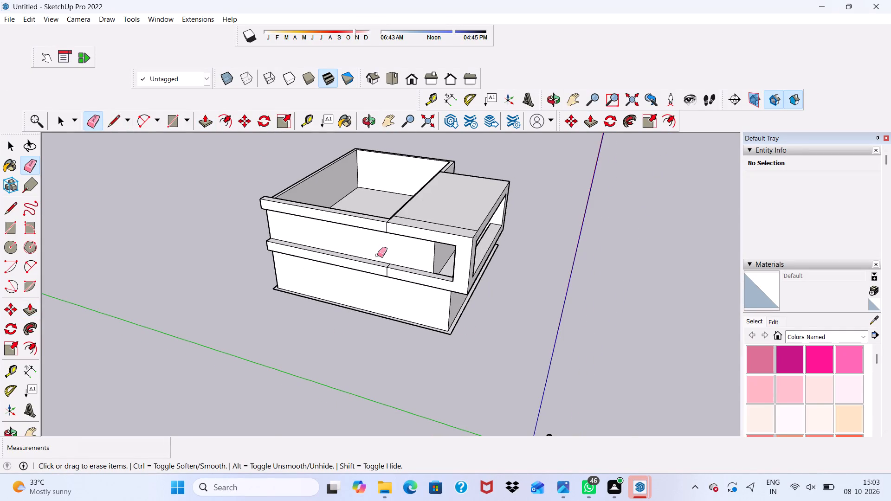
scroll(360, 244, up, 16)
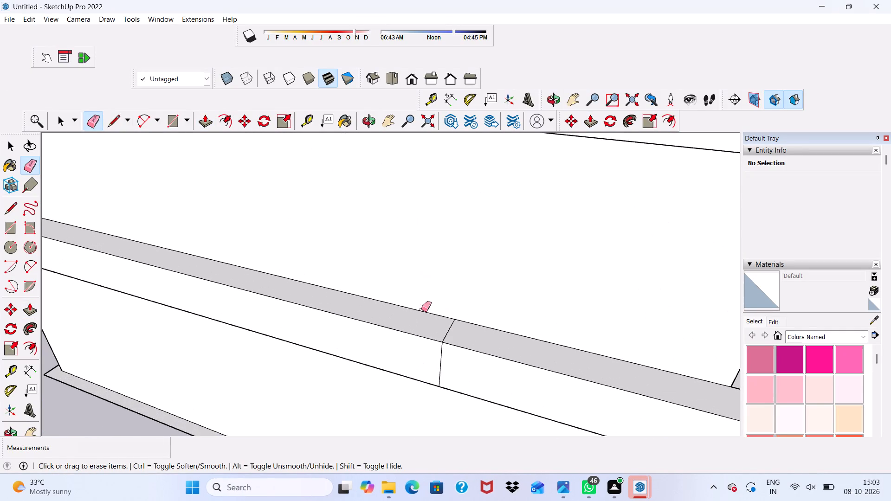
click(454, 332)
drag(455, 332, 447, 329)
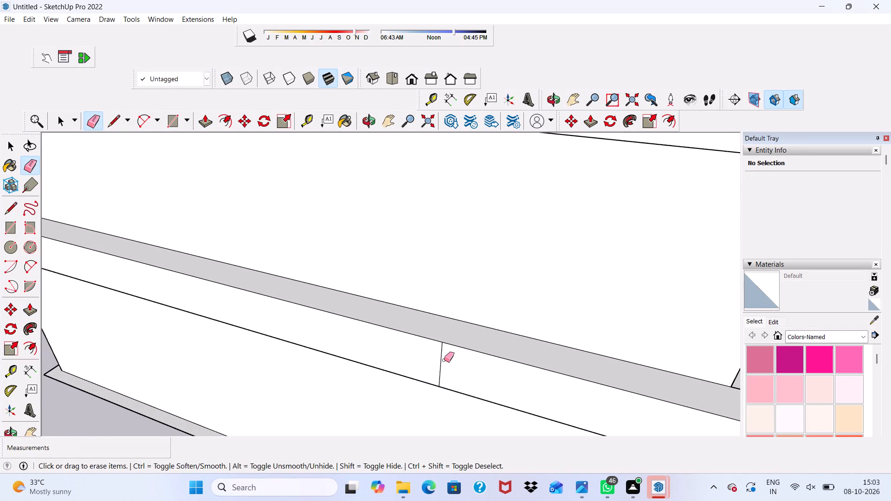
drag(444, 360, 431, 360)
scroll(405, 357, down, 10)
Erase the seam edges on the front, top and underside of the extended upper beam.
scroll(448, 269, up, 9)
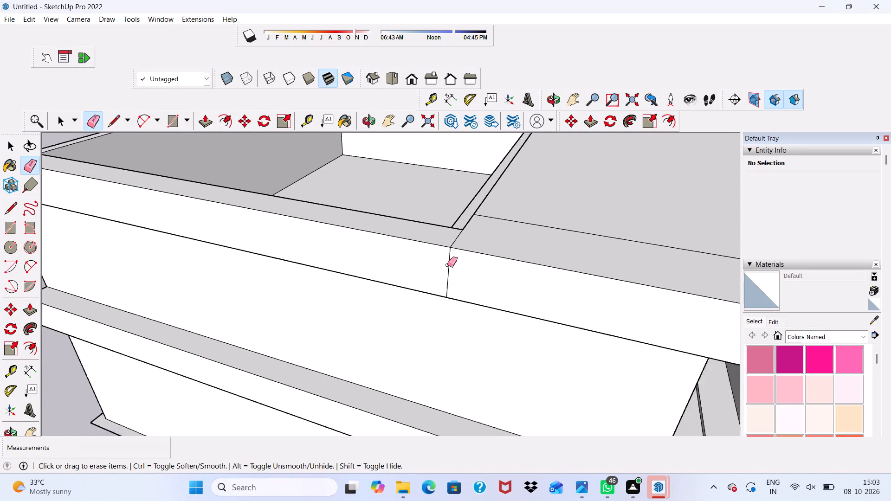
drag(447, 265, 450, 272)
scroll(448, 237, up, 4)
drag(455, 235, 471, 241)
scroll(444, 249, down, 4)
middle_drag(442, 292, 517, 135)
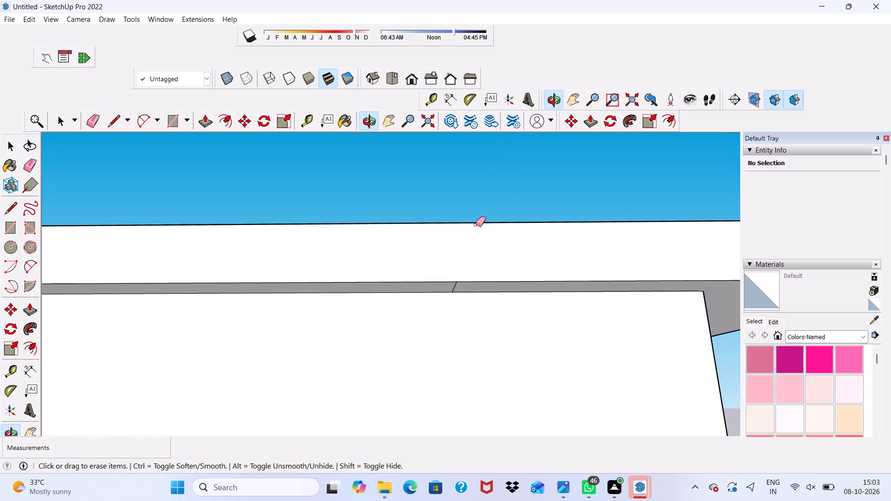
scroll(451, 286, up, 5)
drag(451, 286, 457, 287)
click(461, 287)
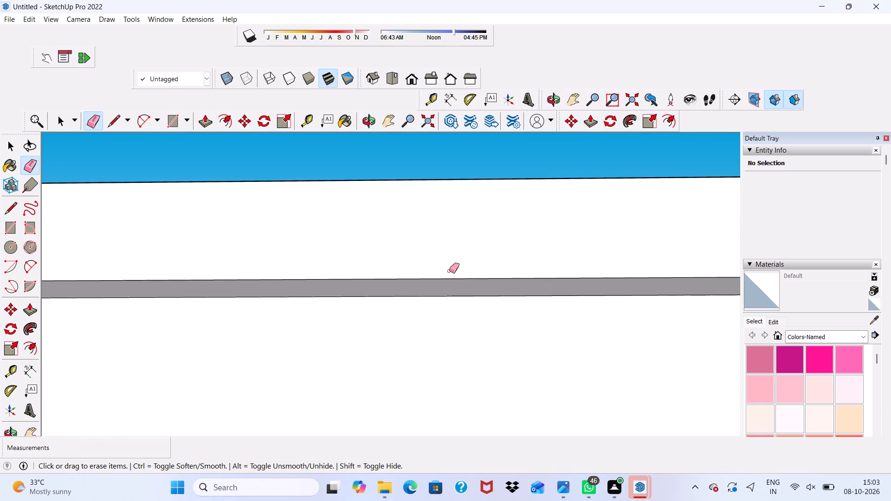
Push/Pull the upper room's long wall face between the two beams outward by 1' 4 3/4".
scroll(420, 255, down, 14)
middle_drag(445, 237, 261, 302)
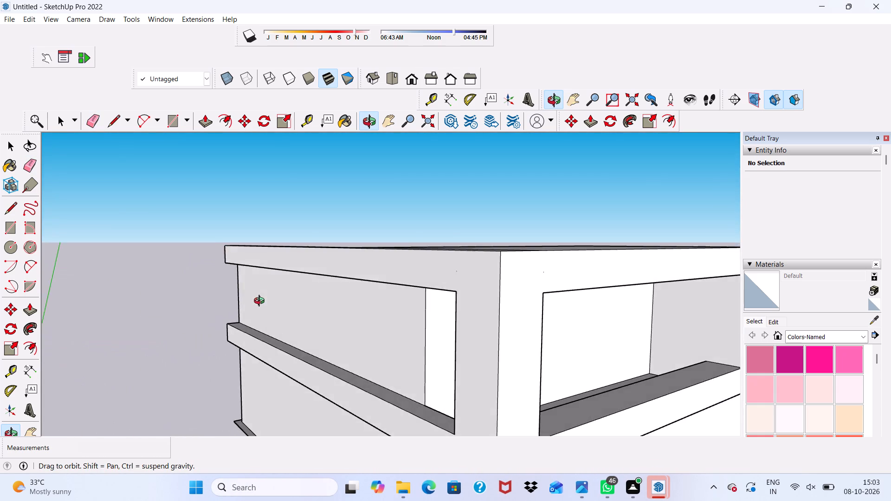
middle_drag(261, 302, 287, 233)
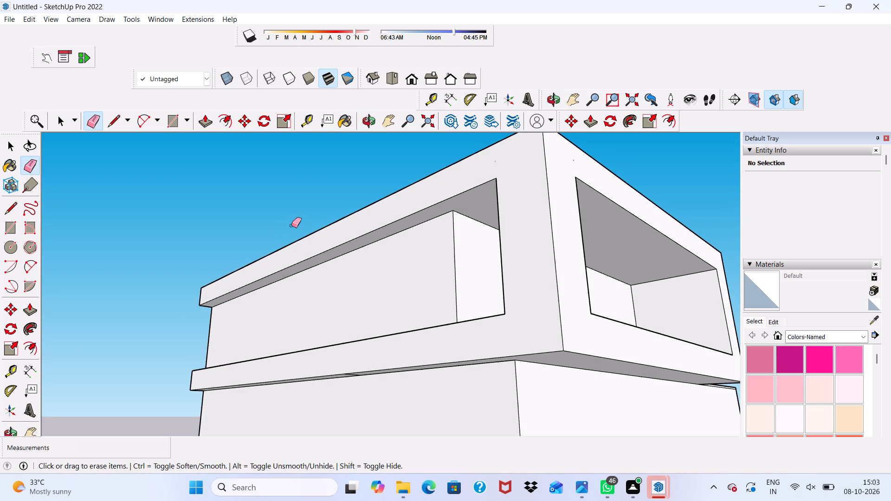
middle_drag(291, 225, 324, 273)
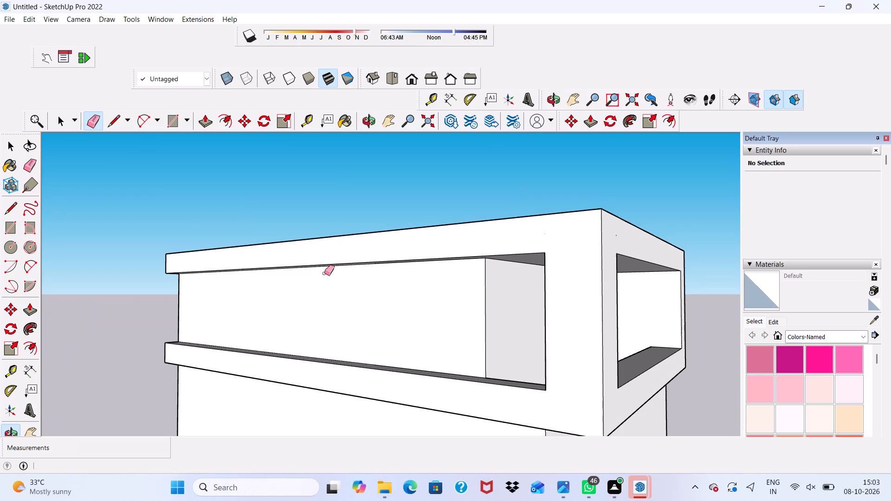
key(space)
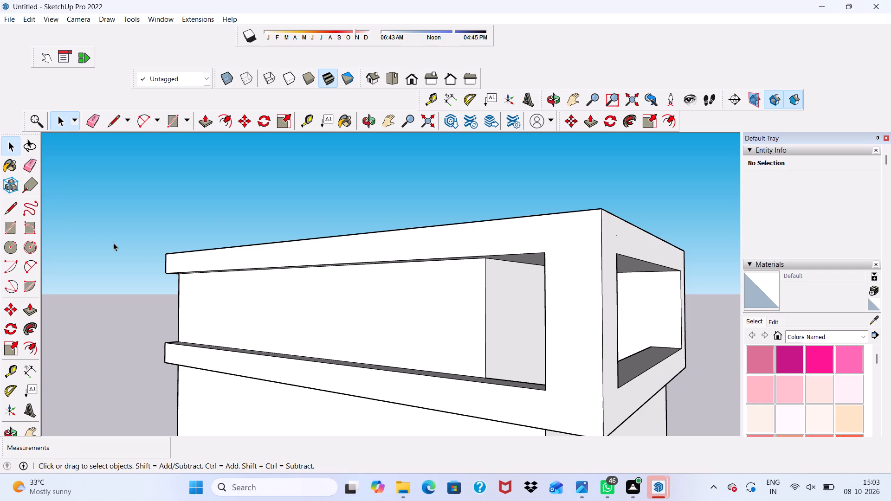
click(267, 306)
click(201, 119)
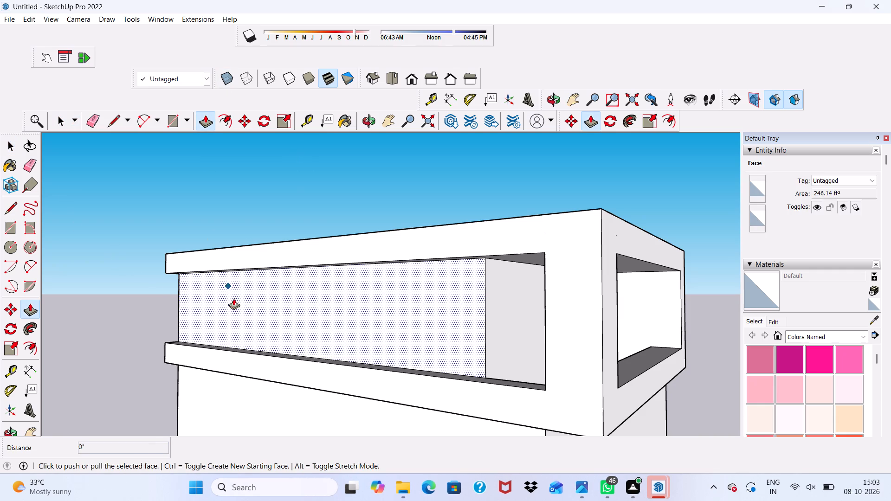
click(265, 301)
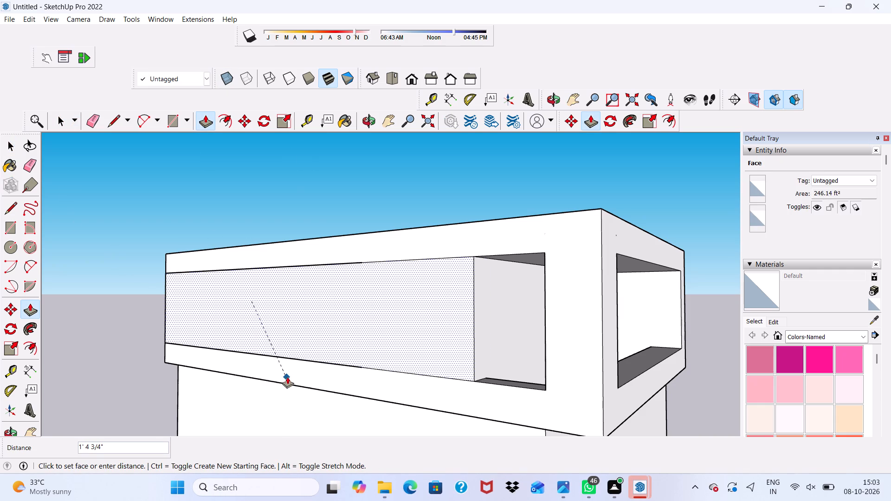
click(288, 373)
scroll(345, 344, down, 3)
middle_drag(371, 350, 260, 331)
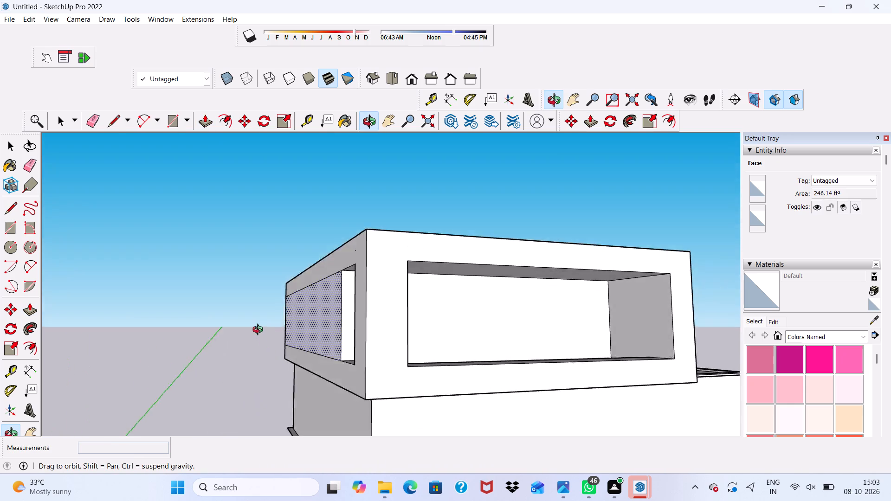
middle_drag(260, 331, 408, 363)
middle_drag(408, 361, 303, 360)
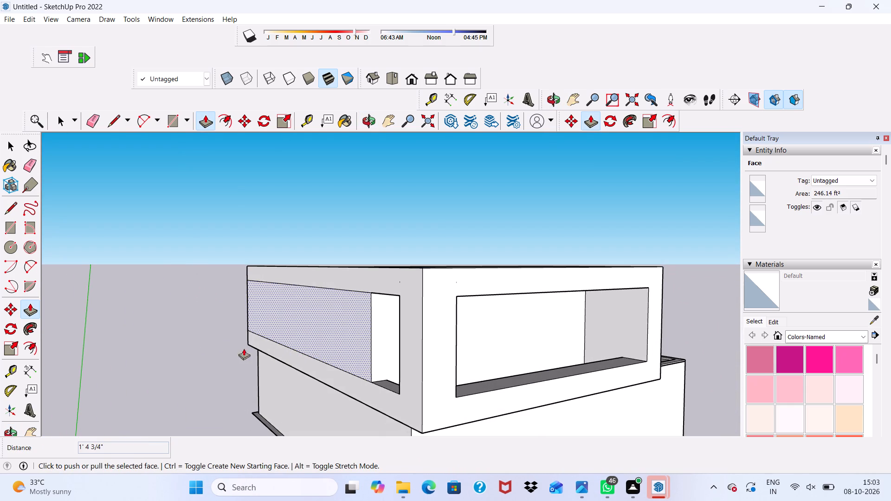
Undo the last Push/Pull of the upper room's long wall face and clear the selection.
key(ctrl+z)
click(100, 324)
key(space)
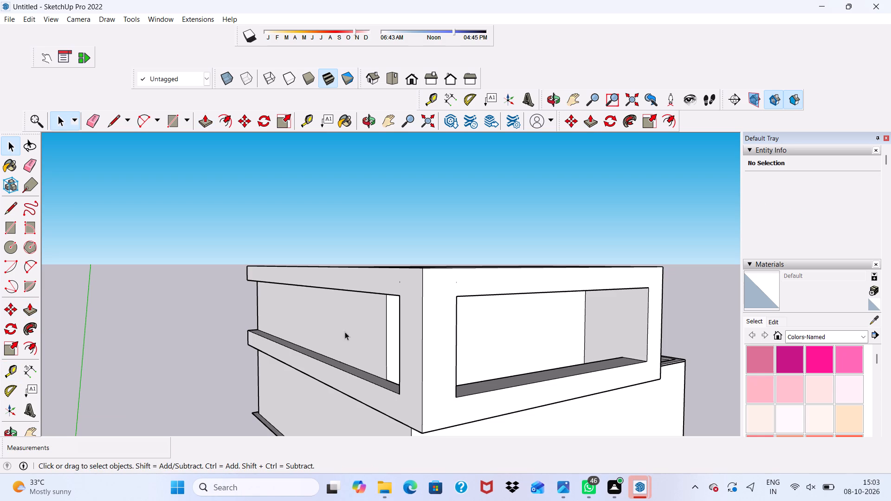
Push/Pull the upper room's long wall face outward 1' 4 3/4" to align with the front faces of the upper and lower beams.
scroll(372, 349, up, 4)
middle_drag(371, 348, 389, 308)
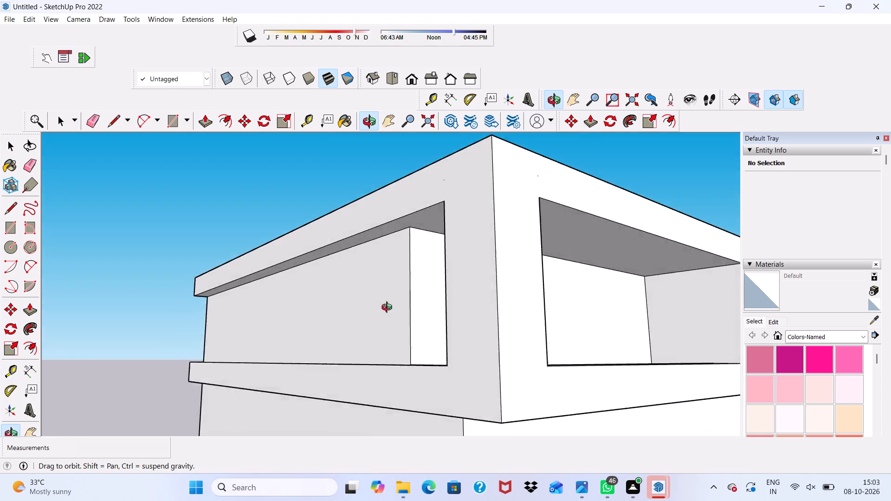
middle_drag(389, 308, 416, 288)
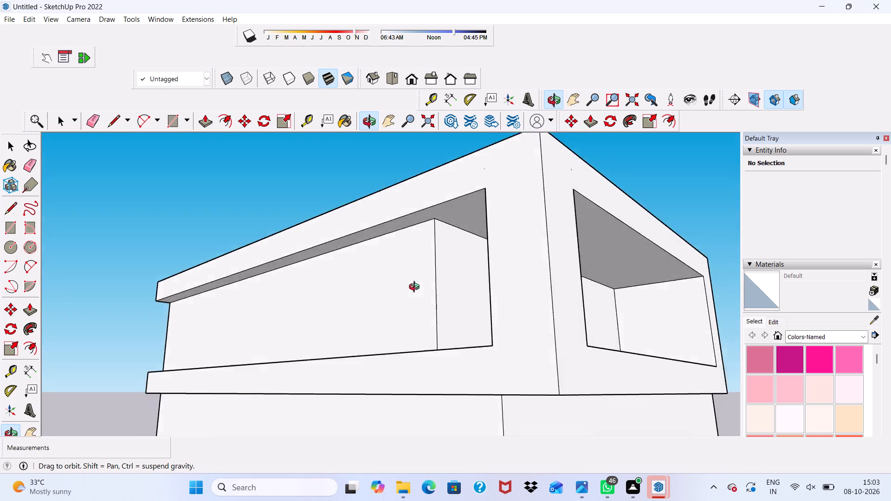
middle_drag(416, 288, 457, 388)
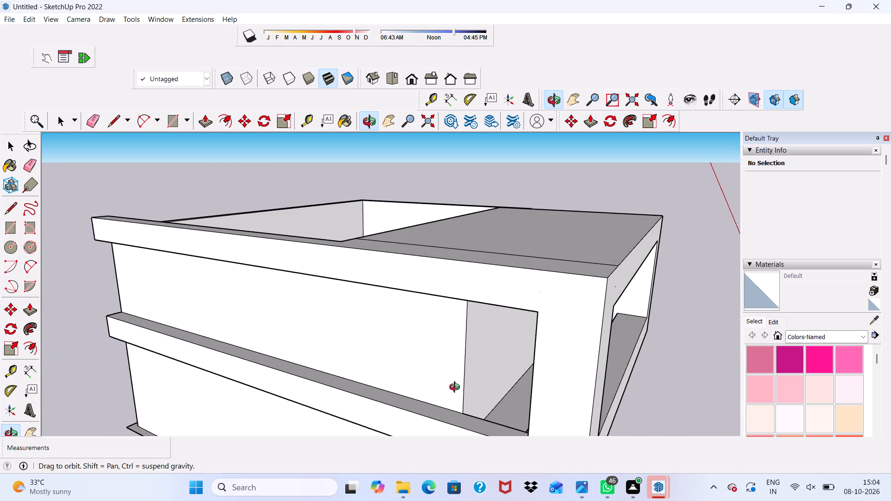
middle_drag(457, 388, 456, 388)
scroll(456, 388, up, 3)
click(430, 373)
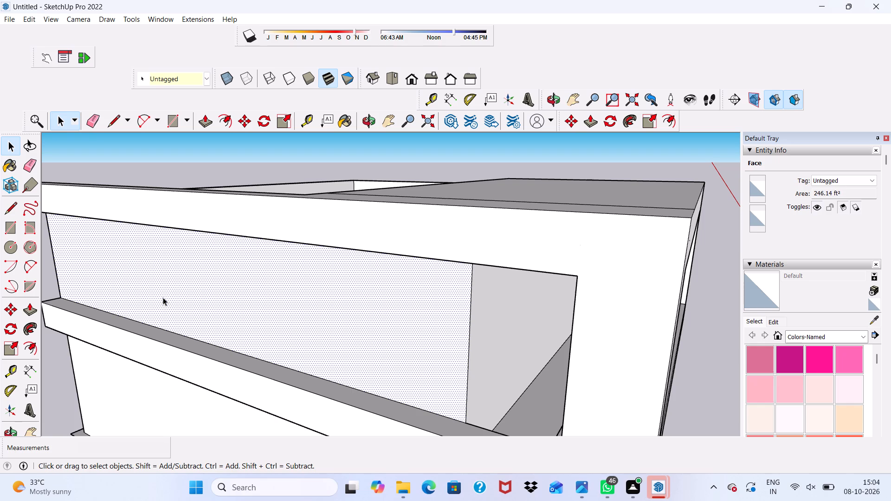
scroll(163, 297, down, 3)
middle_drag(186, 335, 240, 308)
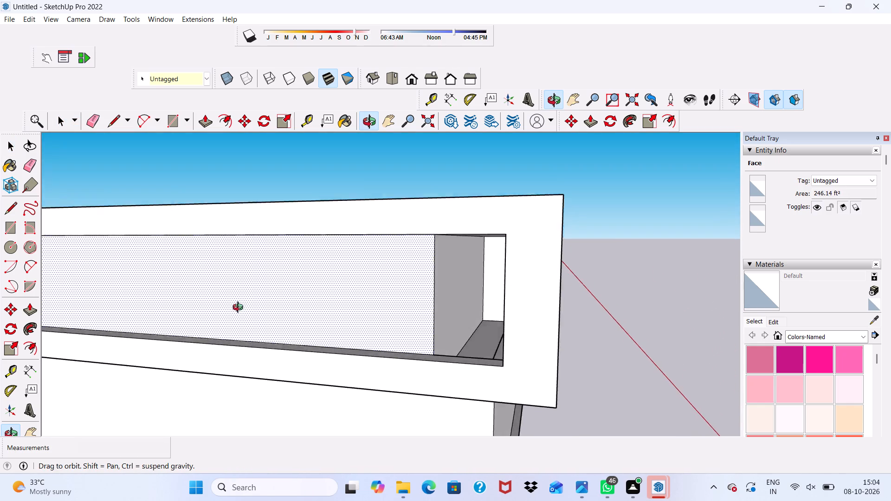
middle_drag(240, 308, 263, 323)
scroll(289, 392, up, 4)
scroll(288, 381, down, 4)
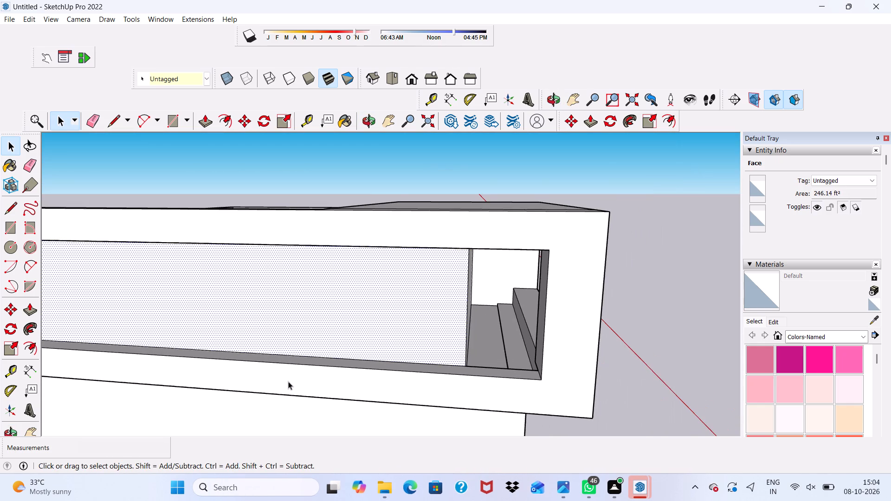
scroll(288, 381, down, 1)
click(288, 381)
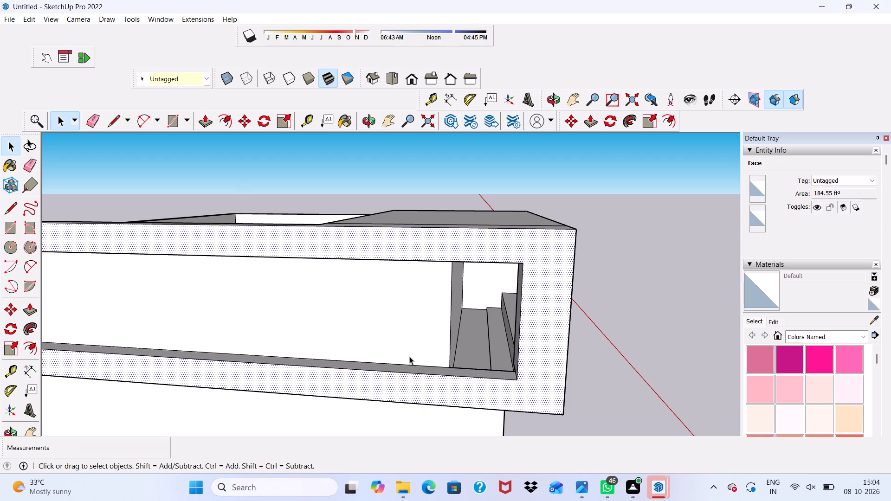
middle_drag(406, 354, 335, 313)
click(335, 286)
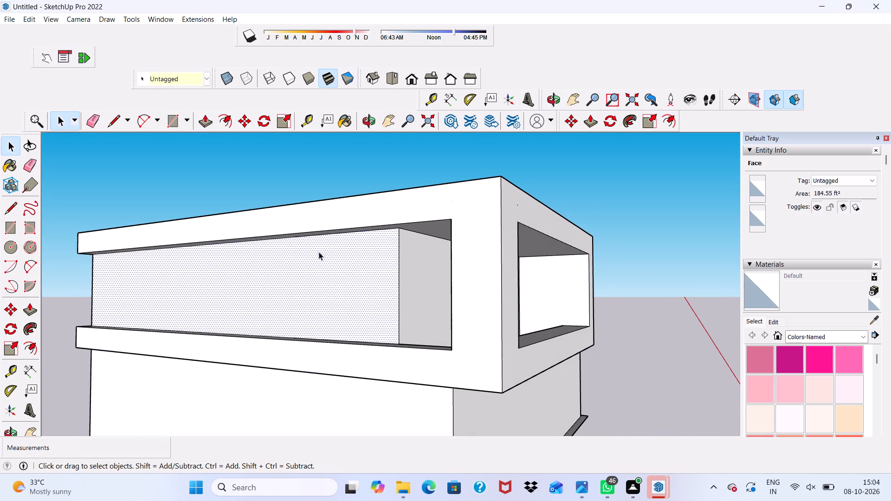
click(202, 117)
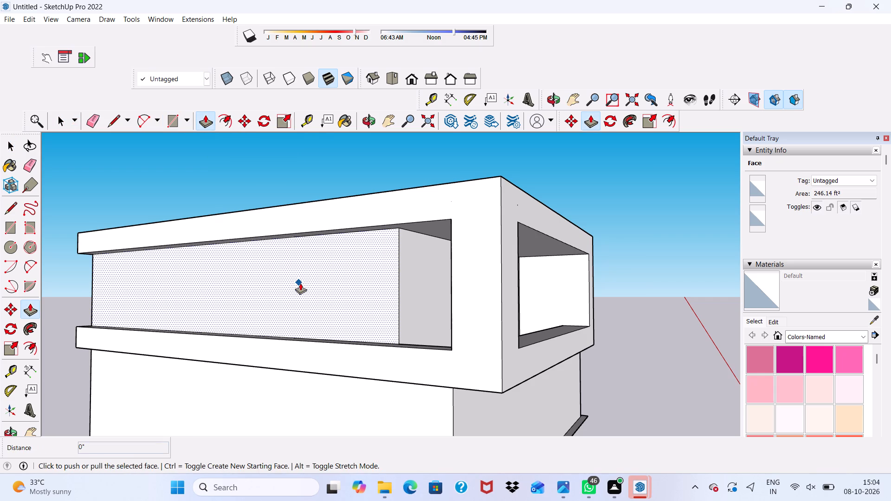
click(300, 283)
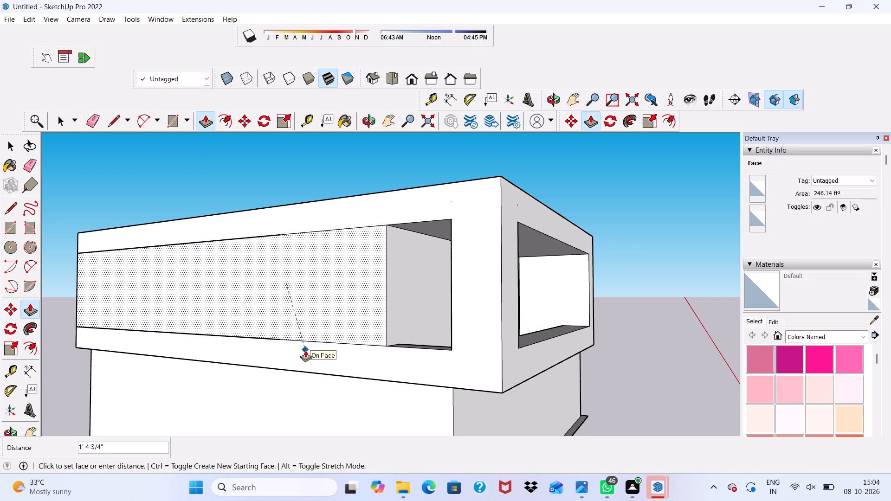
click(305, 350)
Examine the upper room's long wall and its junctions with the surrounding frame beams and the corner opening.
scroll(329, 280, down, 3)
middle_drag(433, 350, 299, 351)
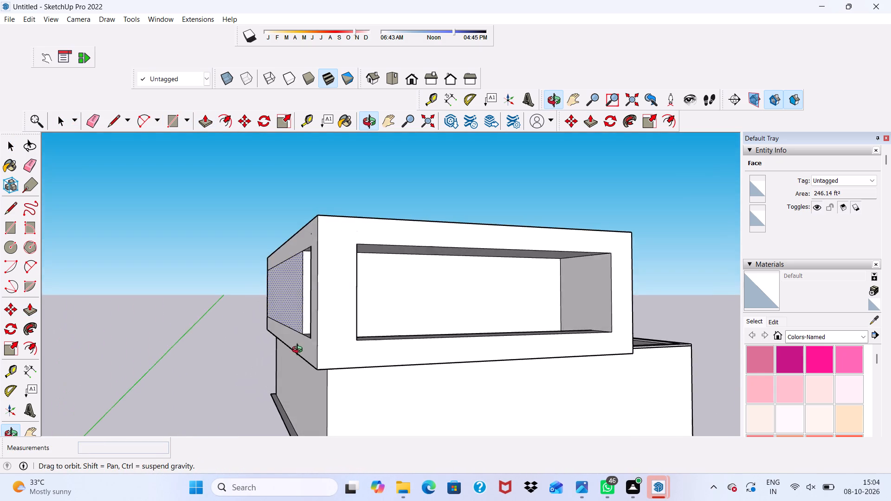
middle_drag(299, 351, 336, 329)
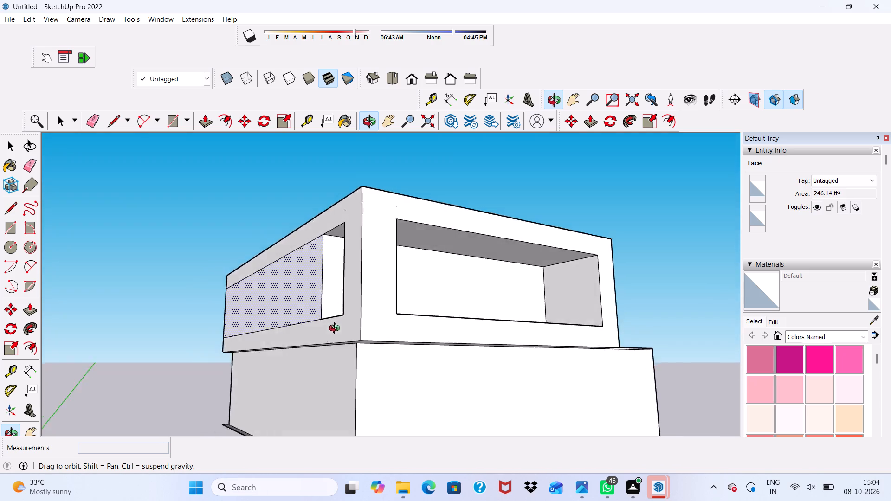
middle_drag(336, 329, 153, 358)
middle_drag(282, 363, 469, 372)
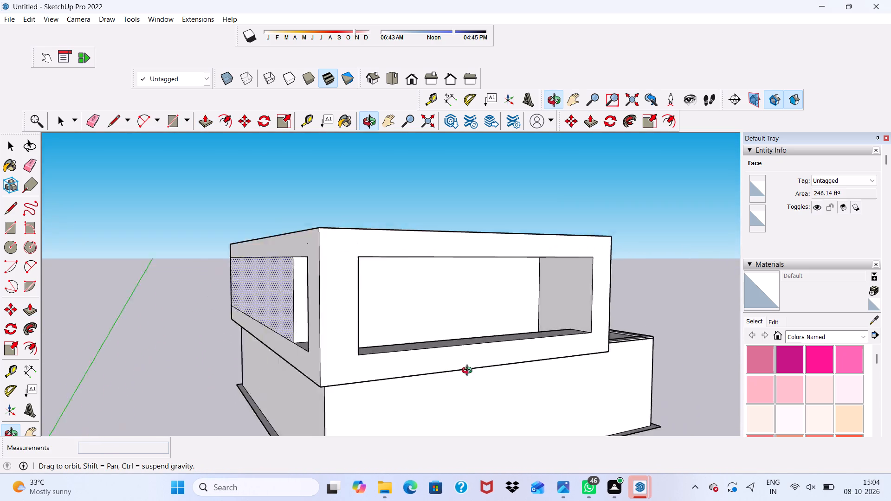
middle_drag(469, 372, 563, 382)
scroll(346, 324, up, 7)
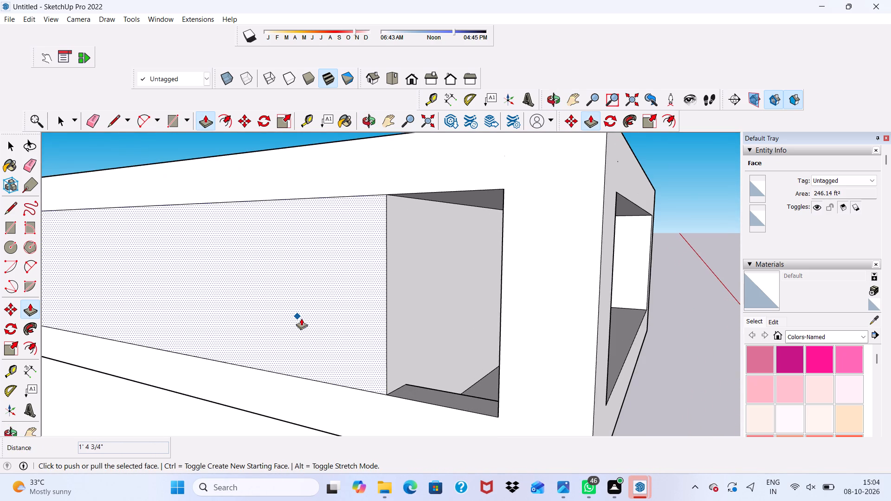
scroll(302, 319, up, 3)
scroll(302, 319, down, 4)
middle_drag(303, 320, 374, 308)
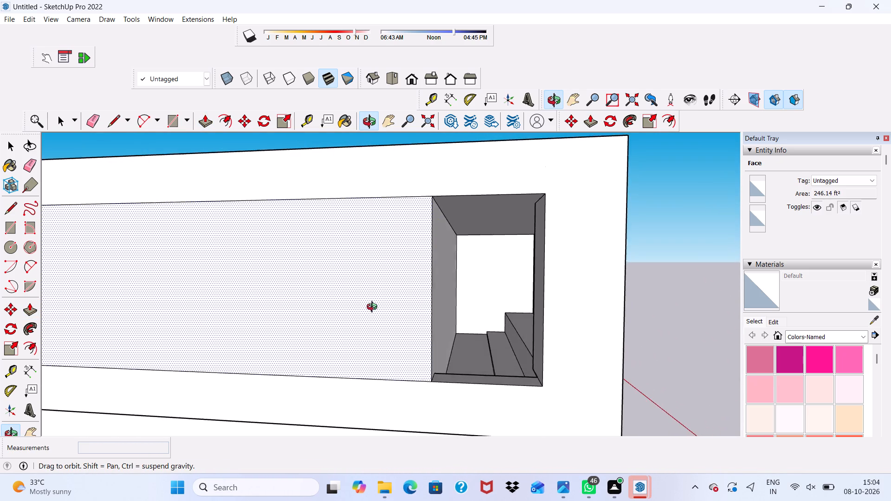
middle_drag(374, 308, 407, 299)
scroll(407, 299, up, 4)
scroll(392, 298, down, 4)
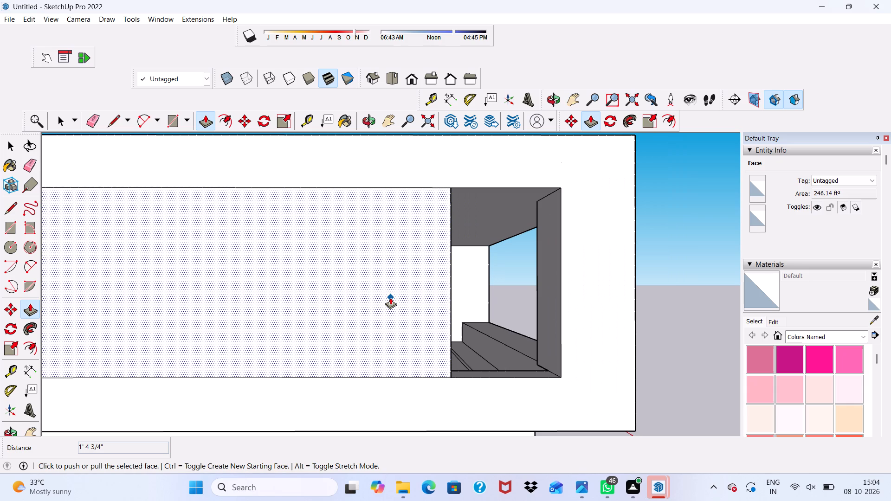
scroll(390, 294, down, 2)
middle_drag(405, 308, 441, 306)
scroll(441, 306, down, 1)
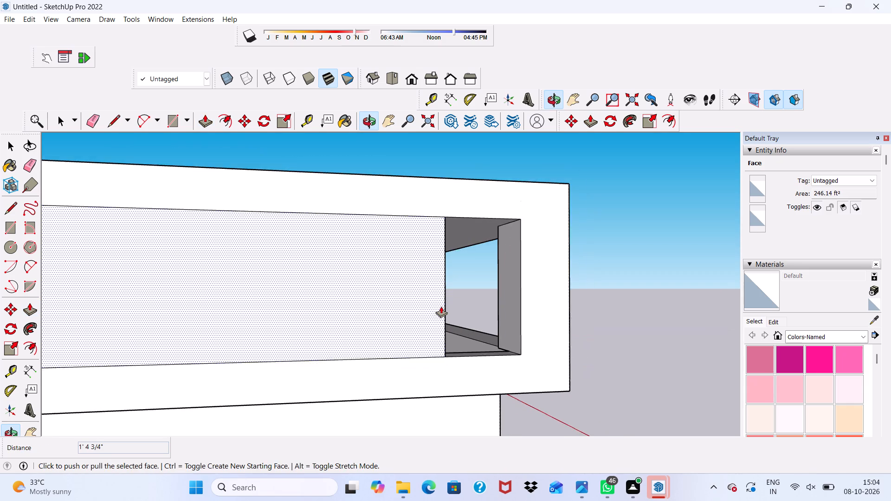
scroll(441, 306, up, 1)
Examine the recessed wall and inner edges of the large opening on the adjacent side of the upper frame.
middle_drag(428, 292, 232, 301)
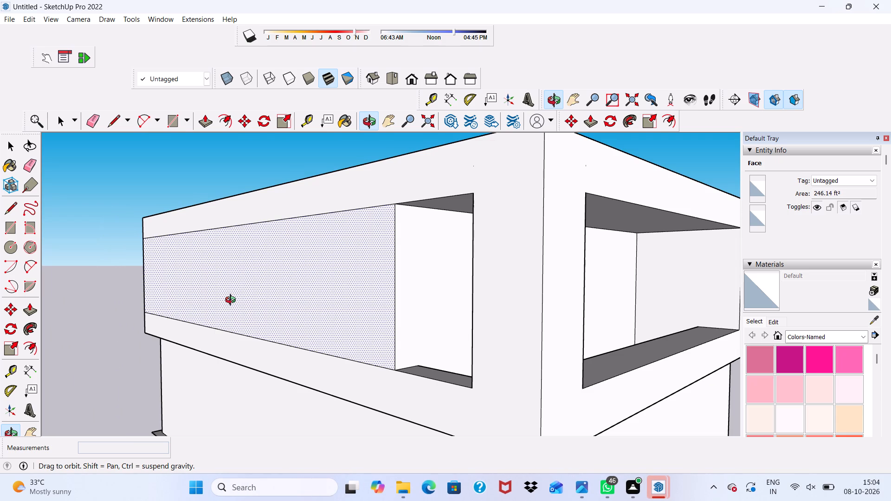
middle_drag(232, 301, 73, 307)
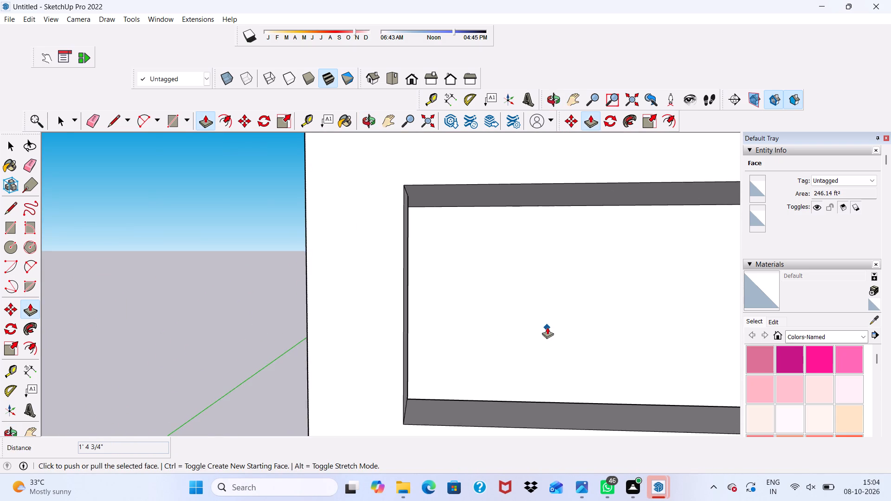
scroll(547, 325, down, 8)
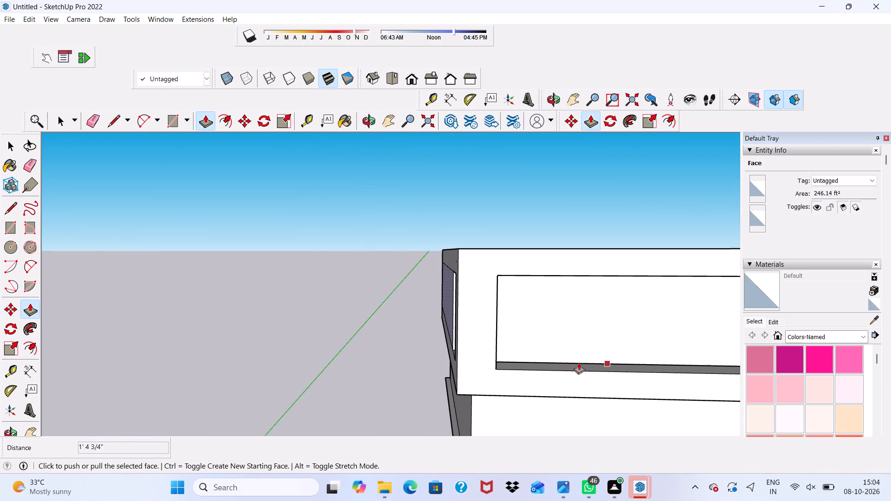
scroll(578, 363, down, 2)
scroll(730, 317, up, 3)
scroll(622, 308, down, 4)
middle_drag(633, 318, 622, 310)
scroll(620, 309, down, 1)
key(space)
scroll(583, 358, up, 3)
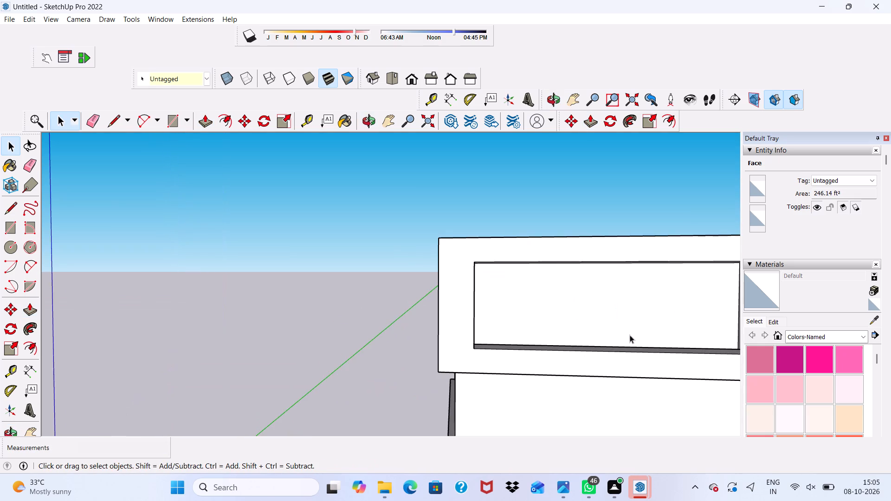
middle_drag(630, 335, 589, 301)
scroll(645, 298, up, 3)
scroll(603, 270, down, 1)
middle_drag(603, 270, 677, 324)
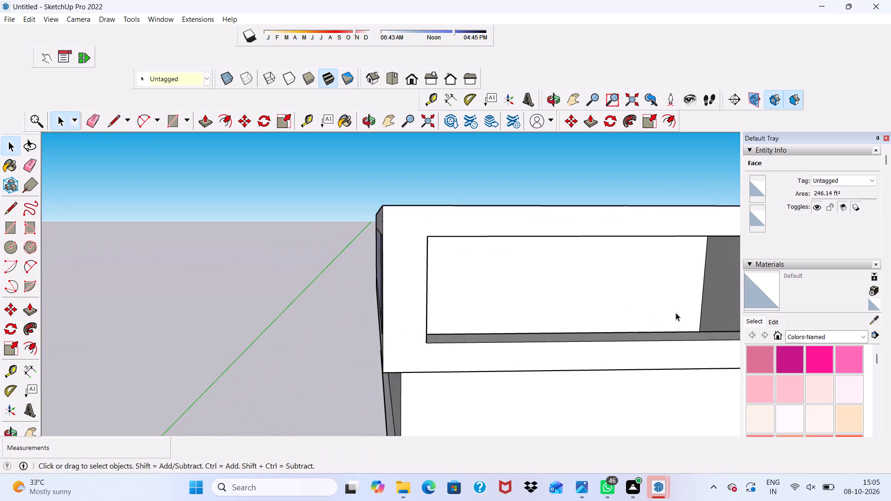
scroll(675, 308, up, 4)
middle_drag(670, 302, 616, 347)
scroll(617, 347, up, 4)
middle_drag(616, 332, 649, 264)
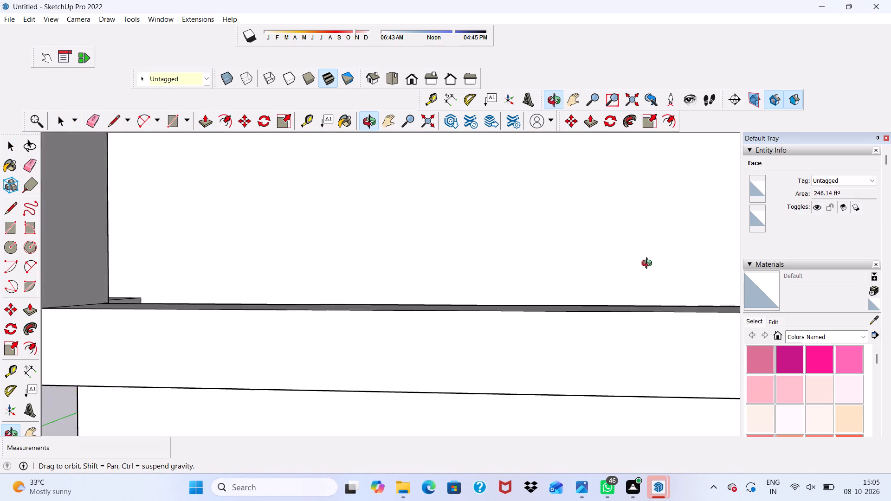
middle_drag(649, 264, 684, 282)
scroll(686, 282, up, 1)
scroll(599, 298, down, 5)
scroll(469, 278, up, 1)
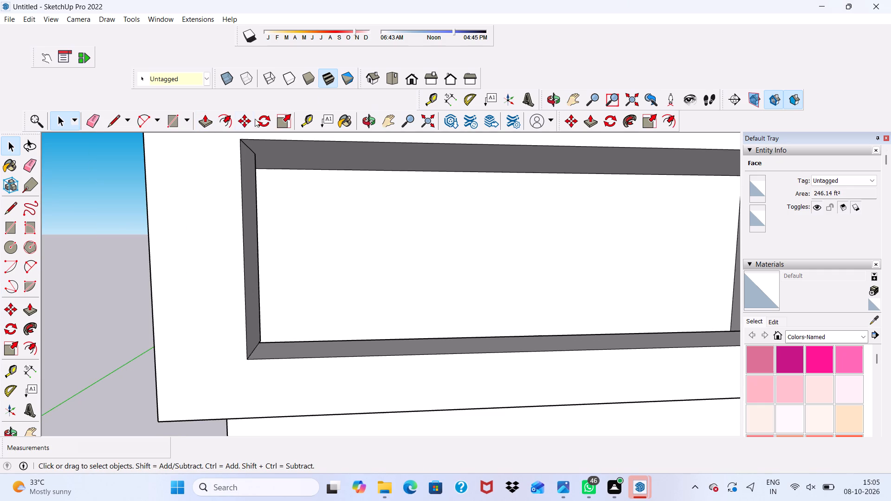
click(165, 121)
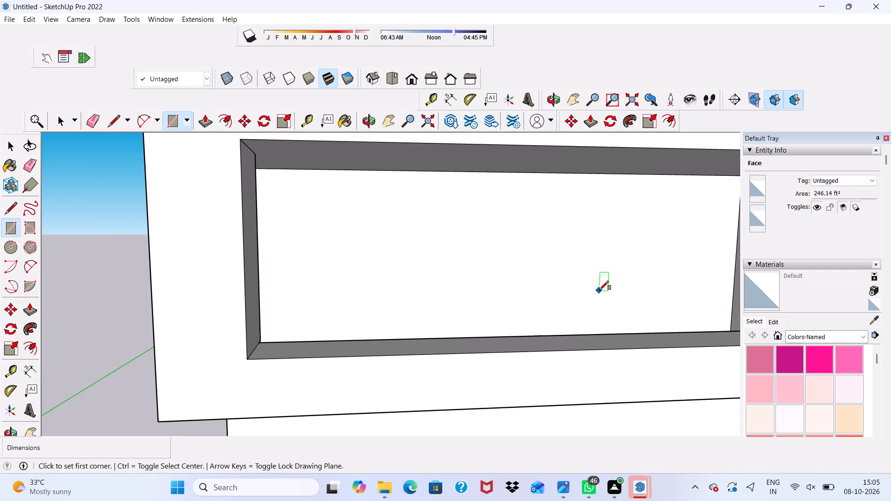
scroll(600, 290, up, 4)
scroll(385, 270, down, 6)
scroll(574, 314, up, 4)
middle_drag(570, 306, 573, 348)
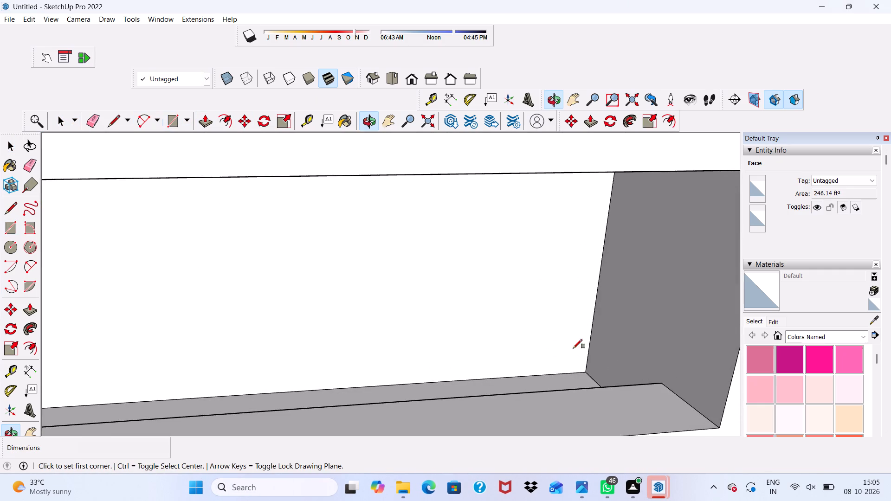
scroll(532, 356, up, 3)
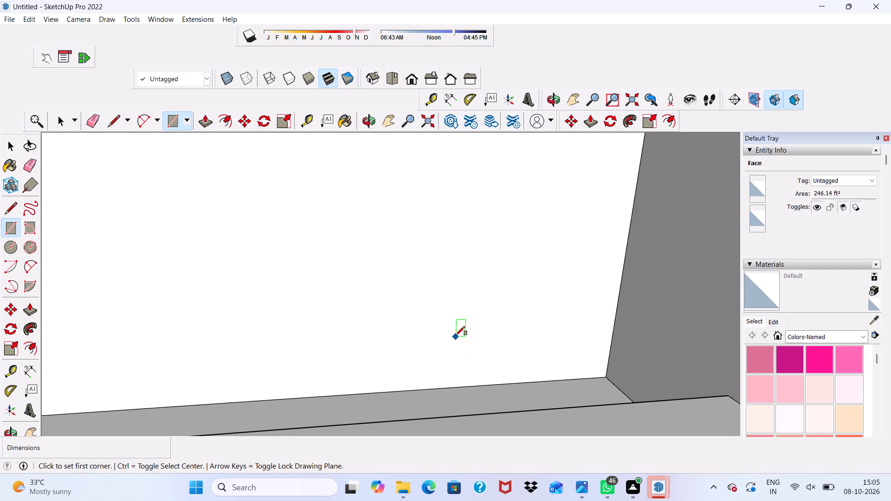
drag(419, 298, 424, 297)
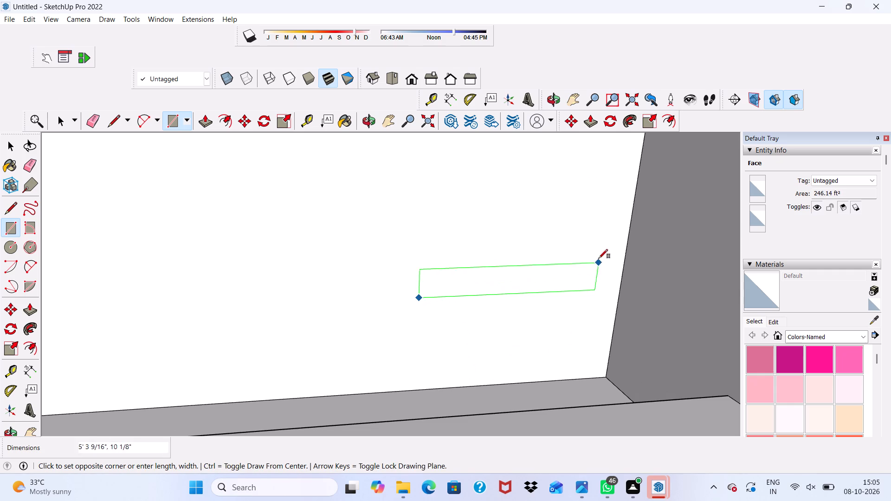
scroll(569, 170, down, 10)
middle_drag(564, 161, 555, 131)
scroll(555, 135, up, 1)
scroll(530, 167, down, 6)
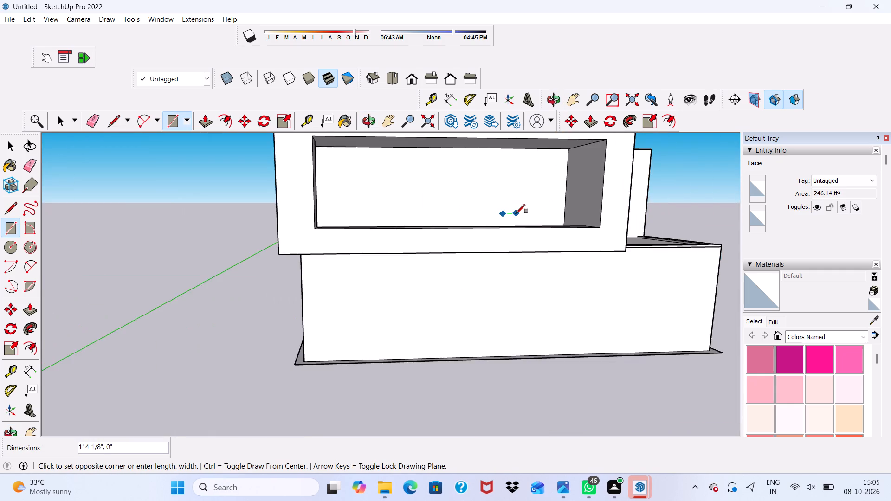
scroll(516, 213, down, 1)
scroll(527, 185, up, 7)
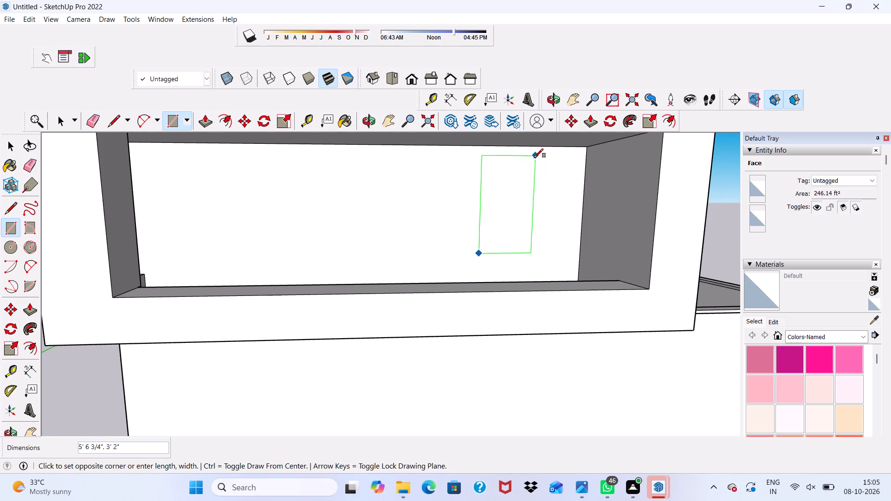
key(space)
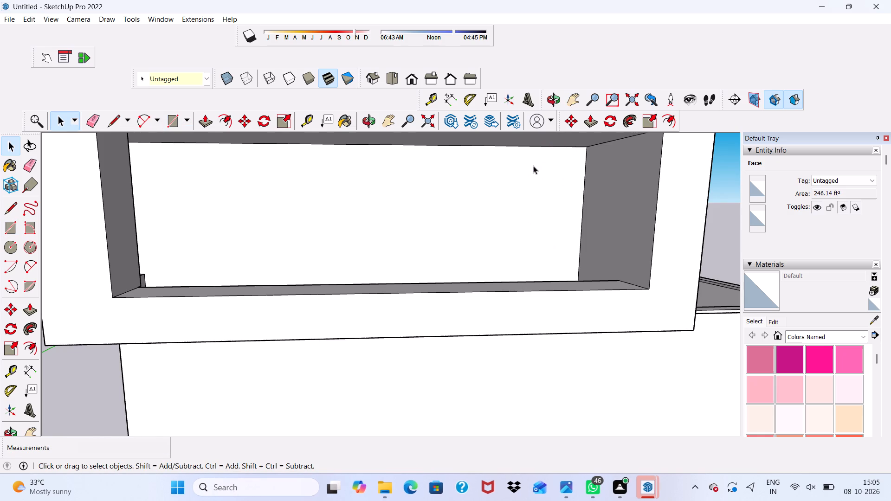
Draw an upright rectangle about 6' 10" by 3' 10" on the recessed upper room wall, near the opening's side wall.
click(168, 127)
scroll(421, 201, up, 3)
scroll(512, 236, down, 5)
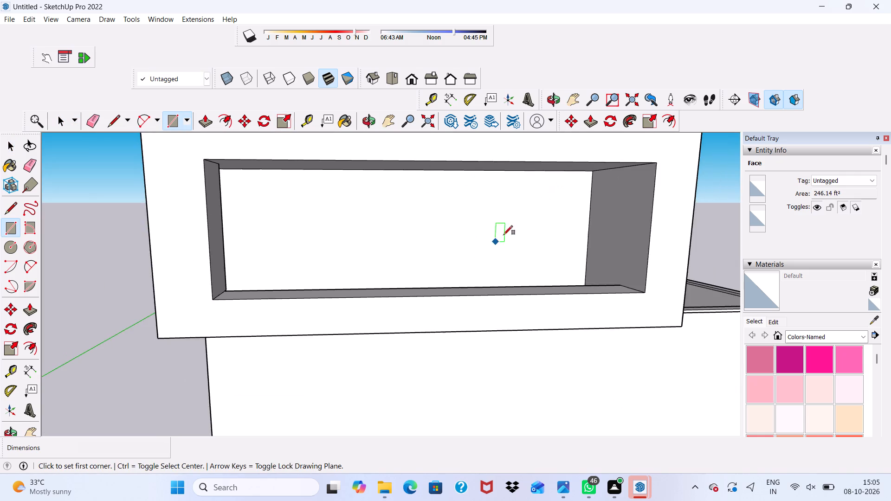
scroll(572, 195, up, 2)
click(570, 179)
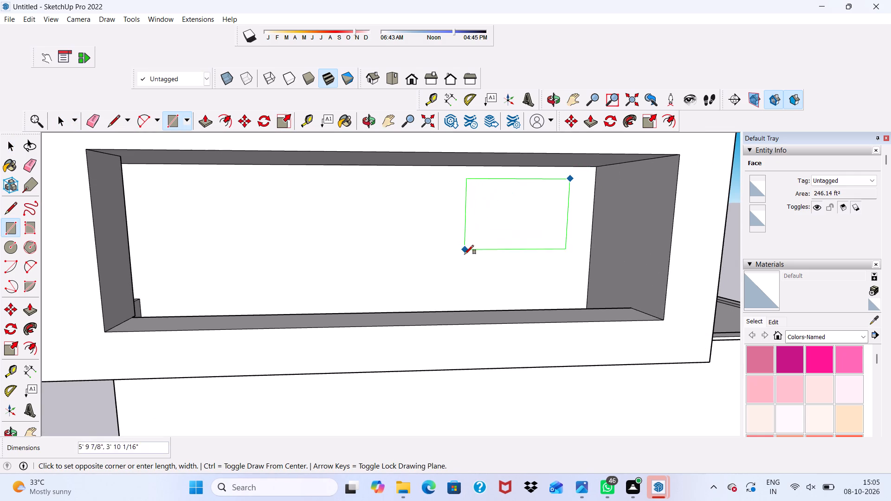
scroll(497, 270, down, 1)
middle_drag(498, 274, 501, 309)
scroll(501, 309, up, 6)
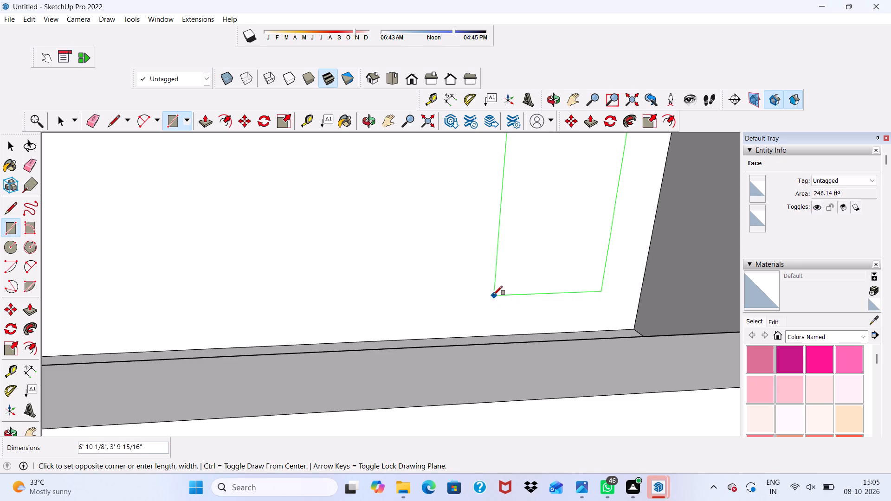
click(491, 292)
scroll(480, 285, down, 5)
middle_drag(488, 306, 471, 209)
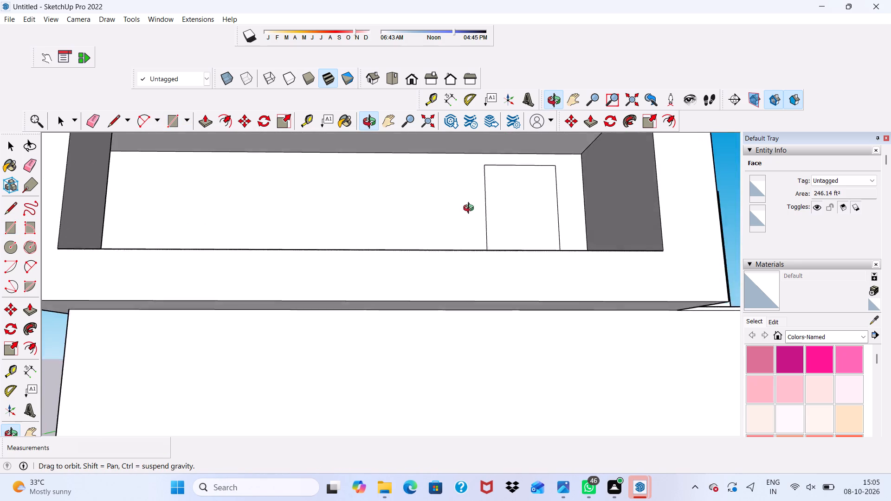
middle_drag(471, 209, 466, 216)
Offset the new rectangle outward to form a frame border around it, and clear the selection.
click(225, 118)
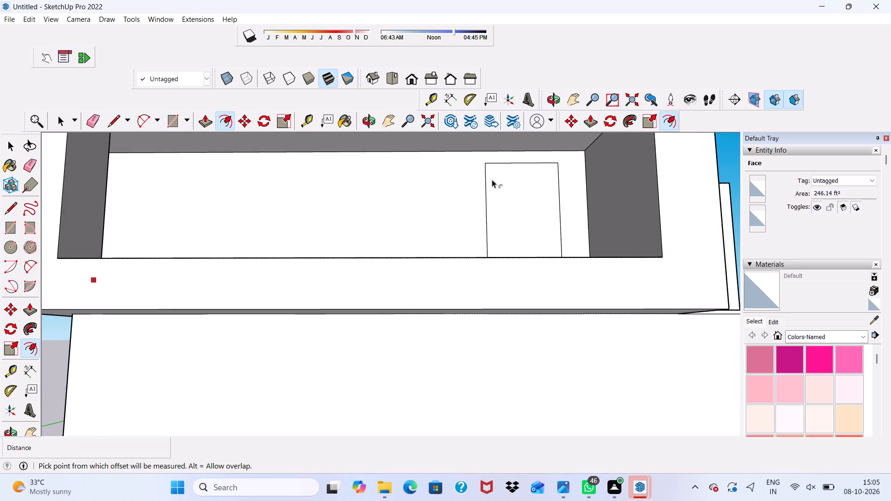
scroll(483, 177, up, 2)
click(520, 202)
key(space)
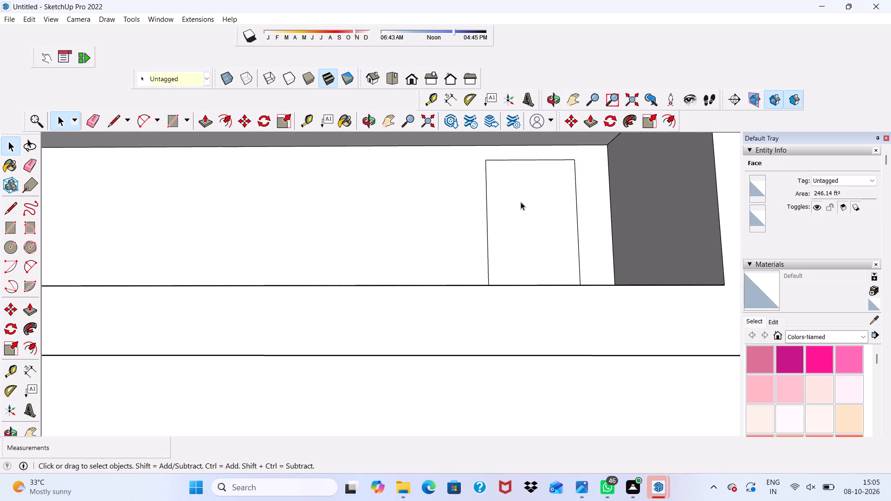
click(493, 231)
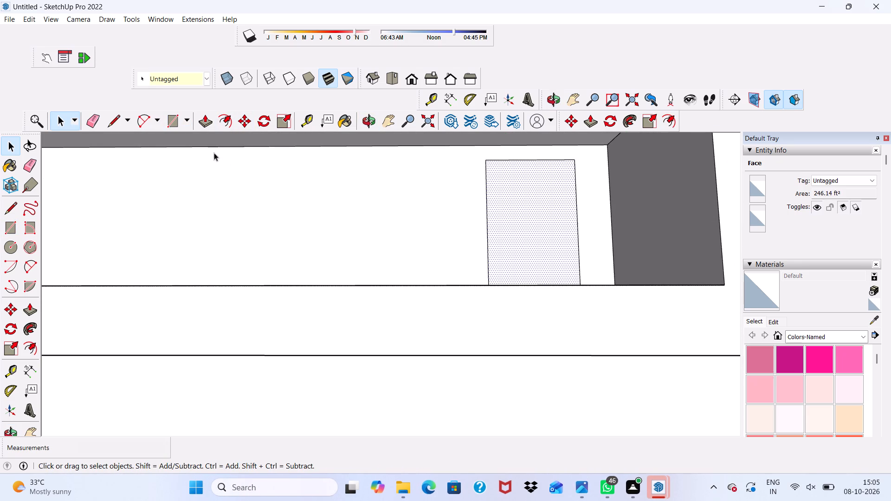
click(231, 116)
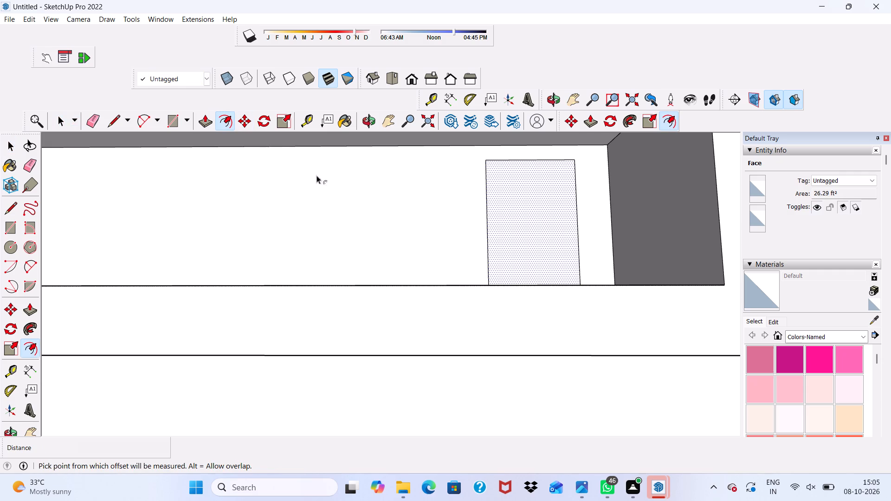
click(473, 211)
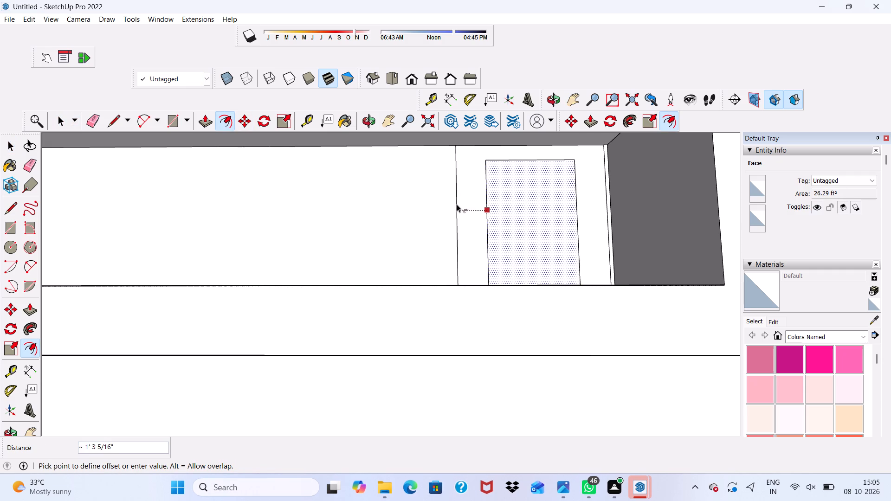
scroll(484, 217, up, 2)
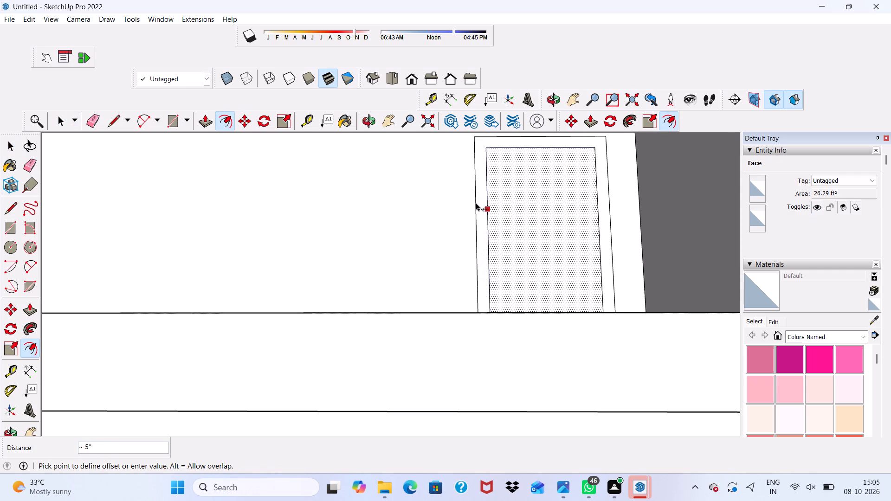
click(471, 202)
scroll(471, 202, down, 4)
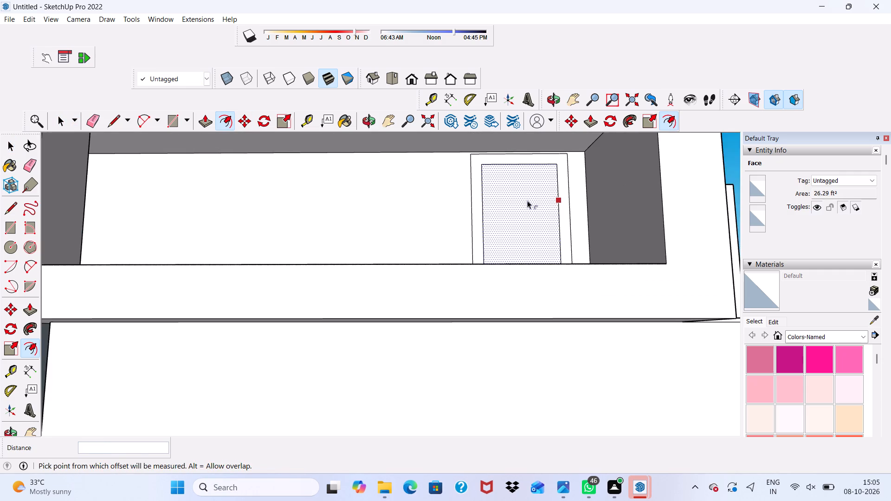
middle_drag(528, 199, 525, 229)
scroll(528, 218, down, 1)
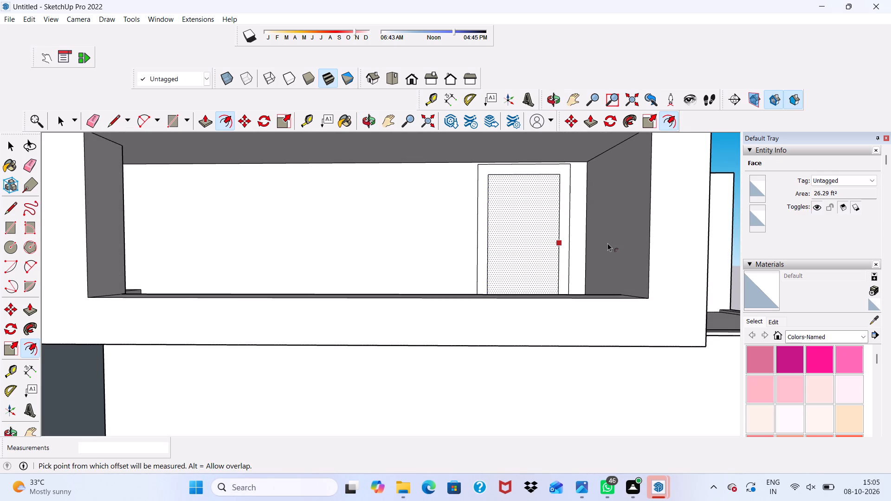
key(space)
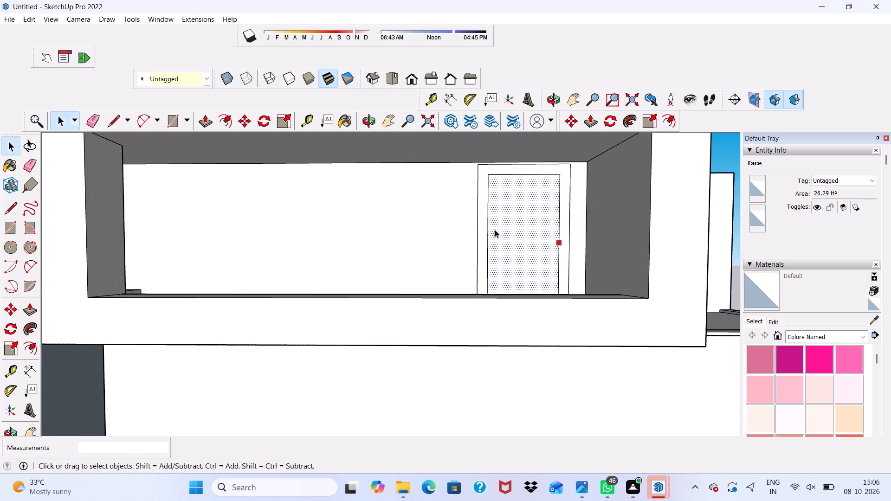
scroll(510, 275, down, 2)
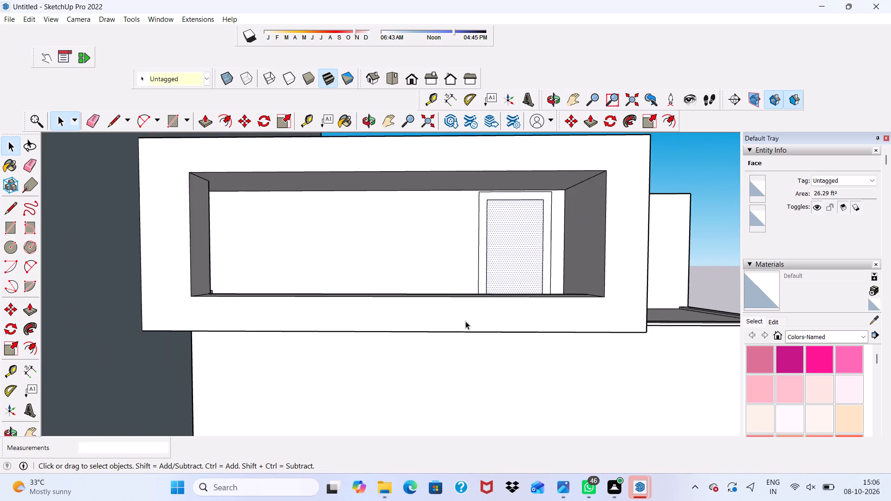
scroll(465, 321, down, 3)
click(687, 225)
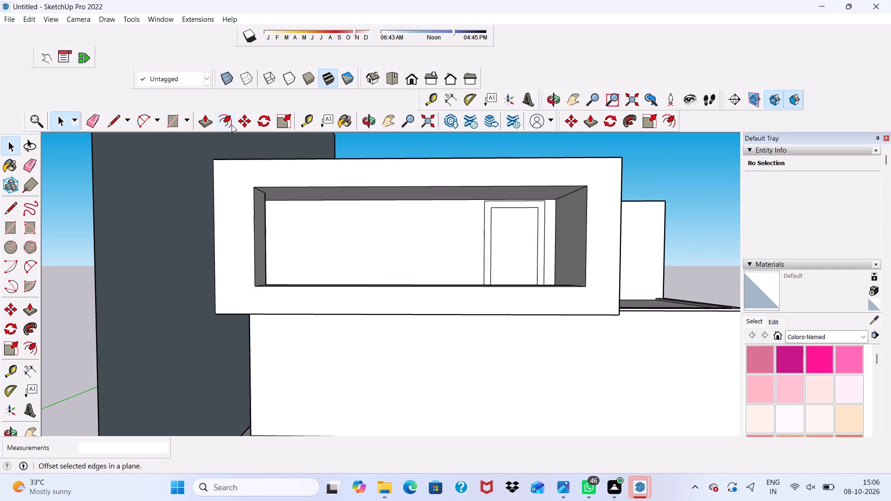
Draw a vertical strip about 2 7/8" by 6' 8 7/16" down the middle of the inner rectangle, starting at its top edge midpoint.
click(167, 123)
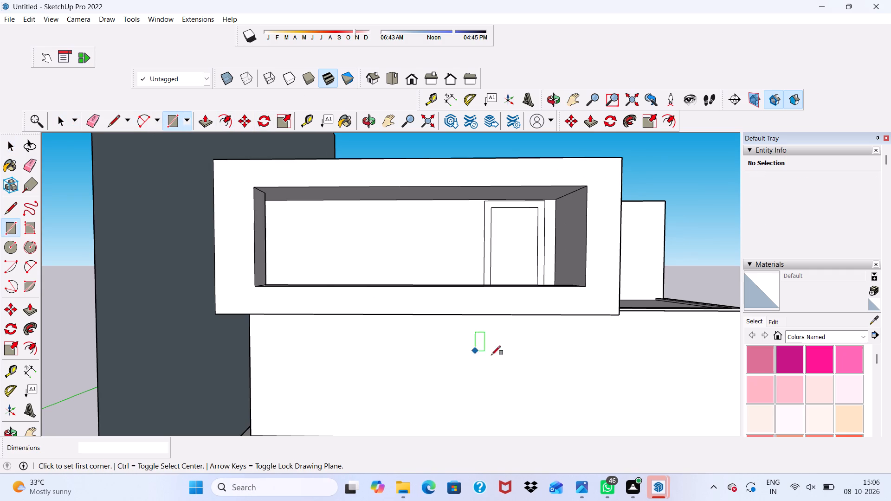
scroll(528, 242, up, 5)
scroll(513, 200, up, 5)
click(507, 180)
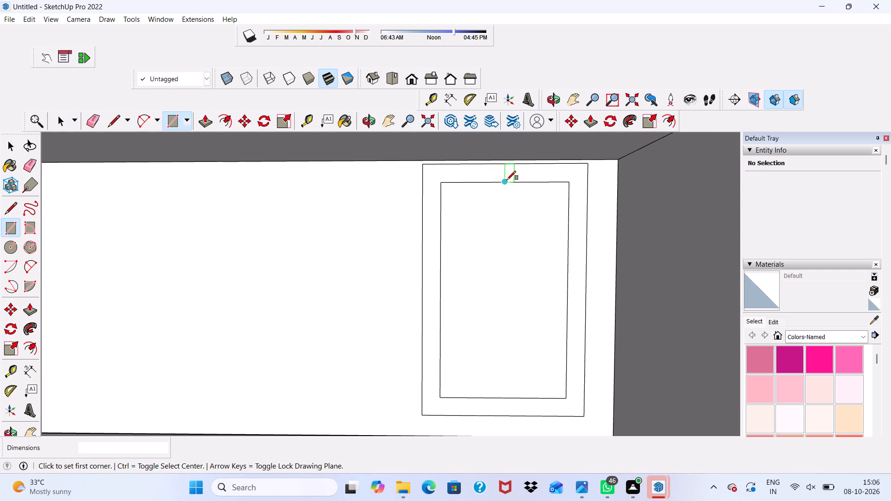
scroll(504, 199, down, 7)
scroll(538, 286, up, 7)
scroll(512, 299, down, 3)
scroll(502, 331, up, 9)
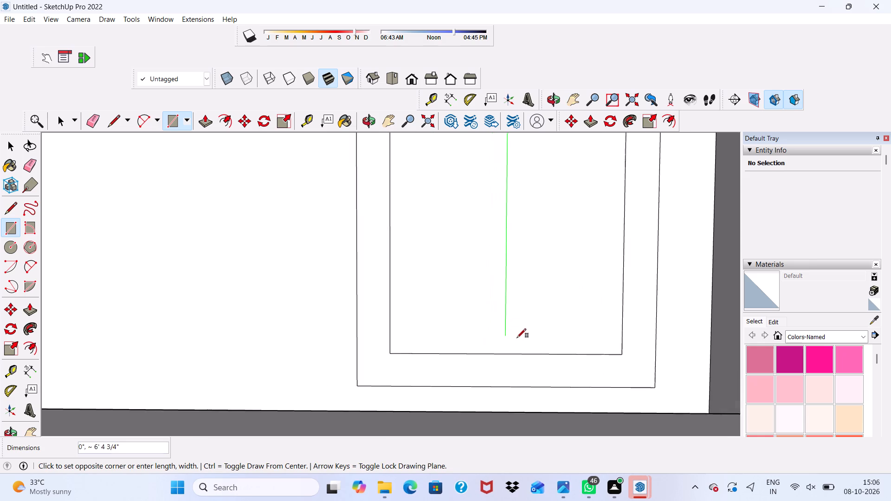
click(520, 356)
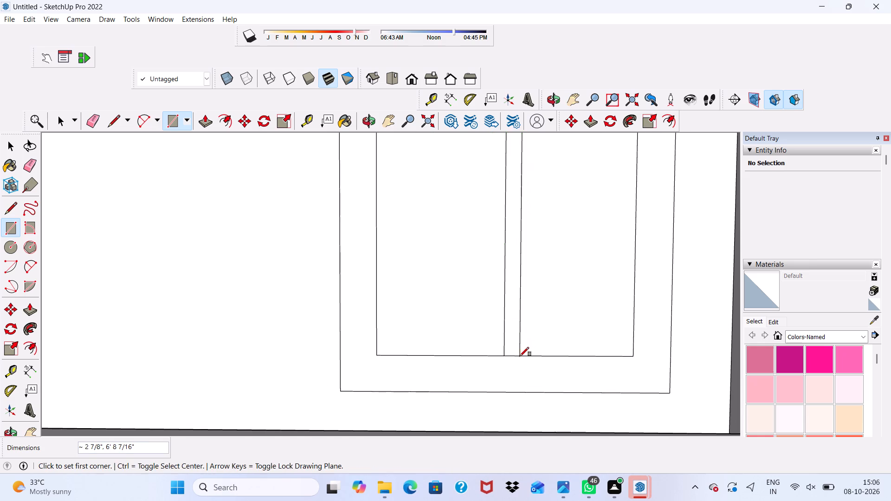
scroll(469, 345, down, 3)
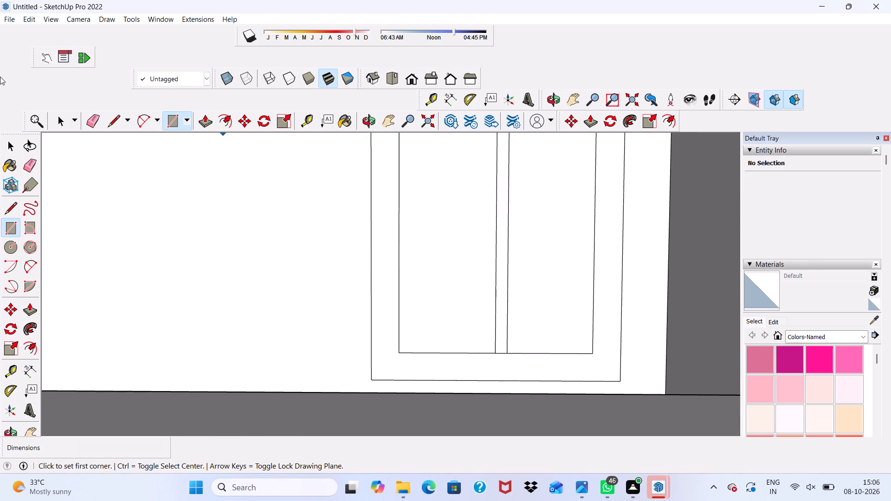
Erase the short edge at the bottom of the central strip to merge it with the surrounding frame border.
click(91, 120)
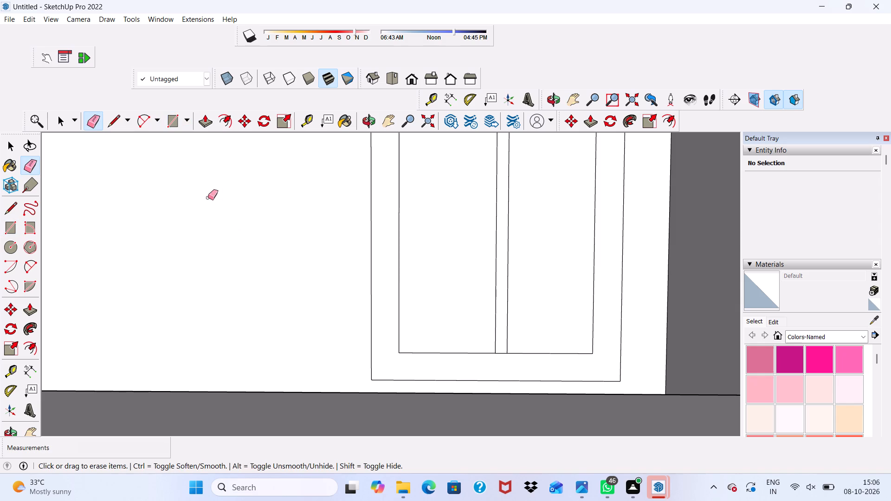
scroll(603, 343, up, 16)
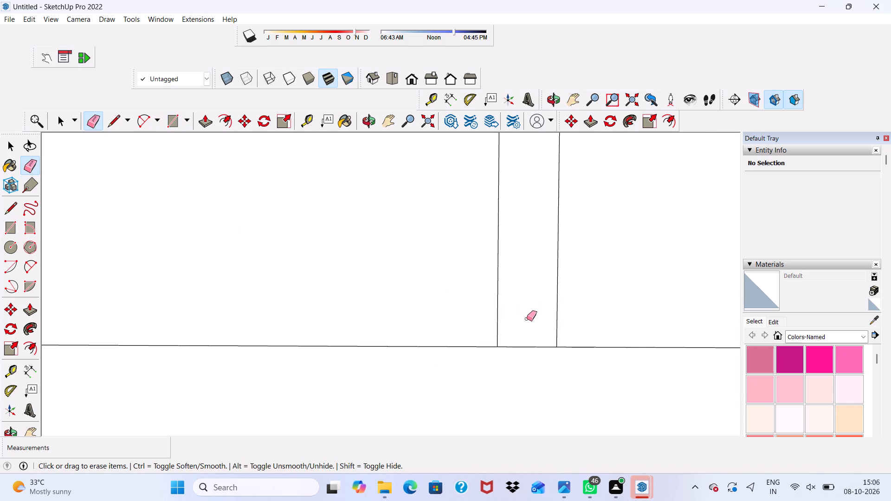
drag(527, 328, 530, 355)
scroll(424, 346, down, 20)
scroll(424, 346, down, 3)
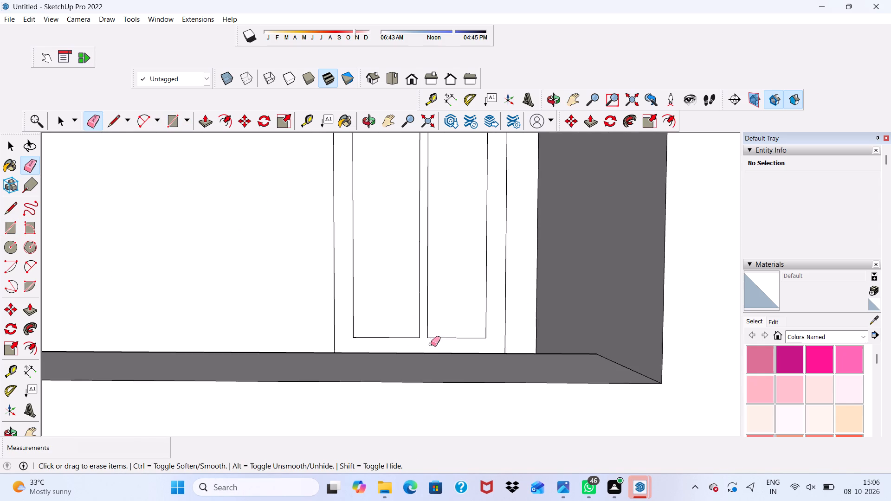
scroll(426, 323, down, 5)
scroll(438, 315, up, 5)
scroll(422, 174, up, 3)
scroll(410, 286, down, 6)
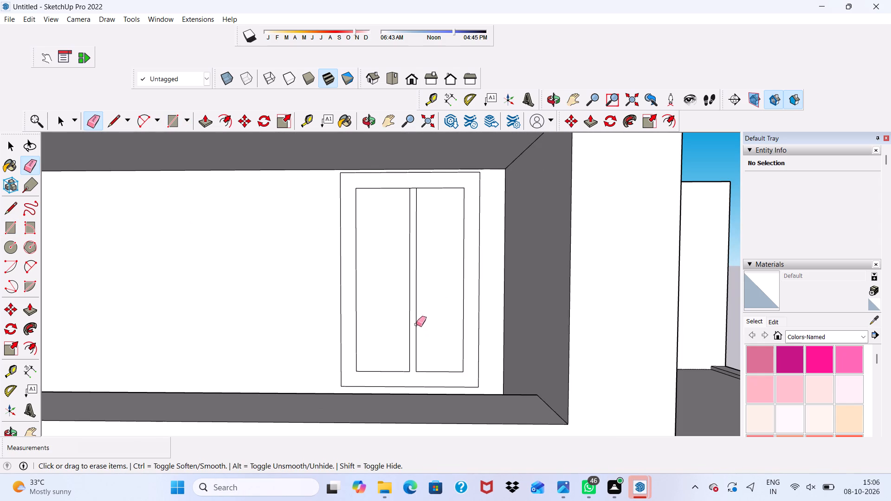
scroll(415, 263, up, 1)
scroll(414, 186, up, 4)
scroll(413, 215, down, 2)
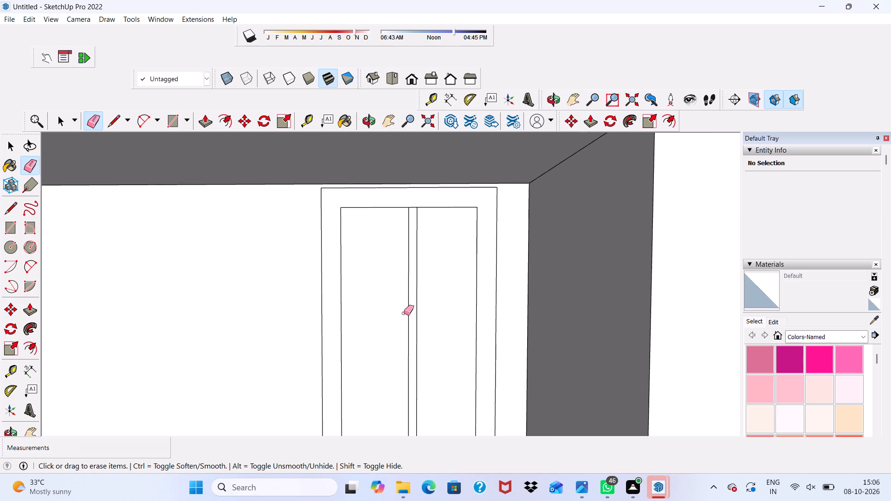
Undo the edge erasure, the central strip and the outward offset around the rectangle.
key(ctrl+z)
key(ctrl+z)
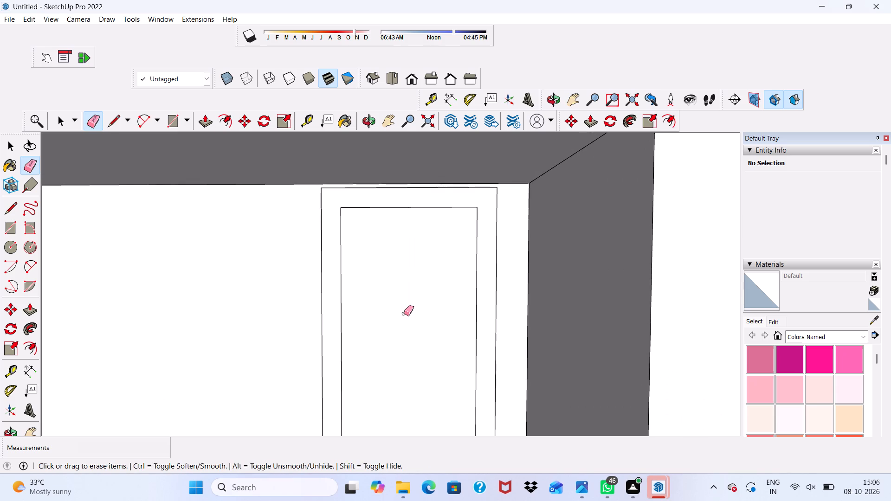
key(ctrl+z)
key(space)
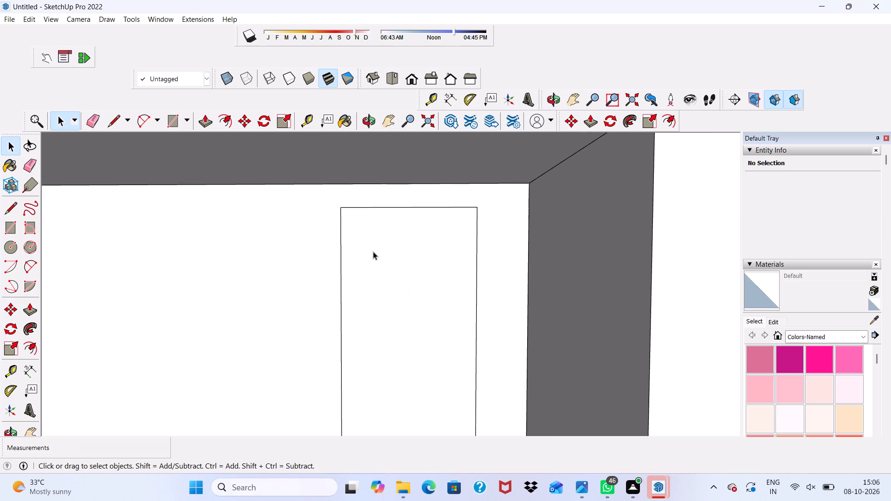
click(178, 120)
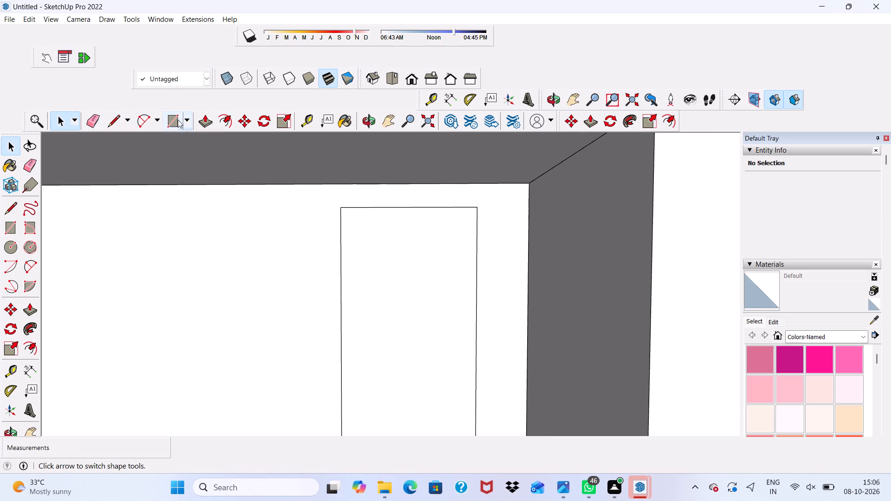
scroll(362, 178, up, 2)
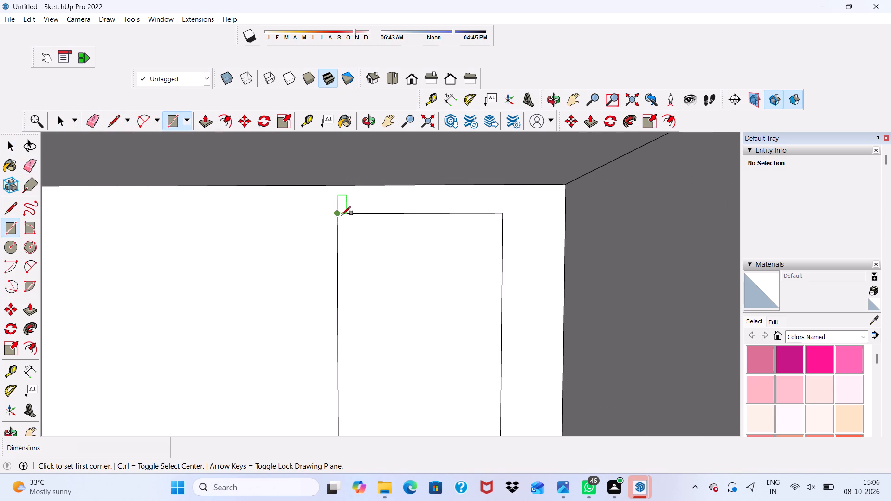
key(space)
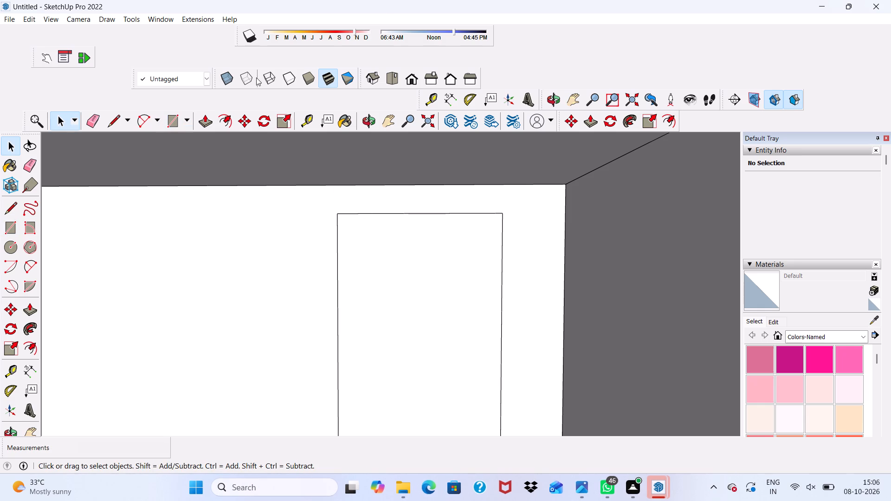
Offset the rectangle on the recessed wall inward by 3".
click(220, 122)
click(369, 259)
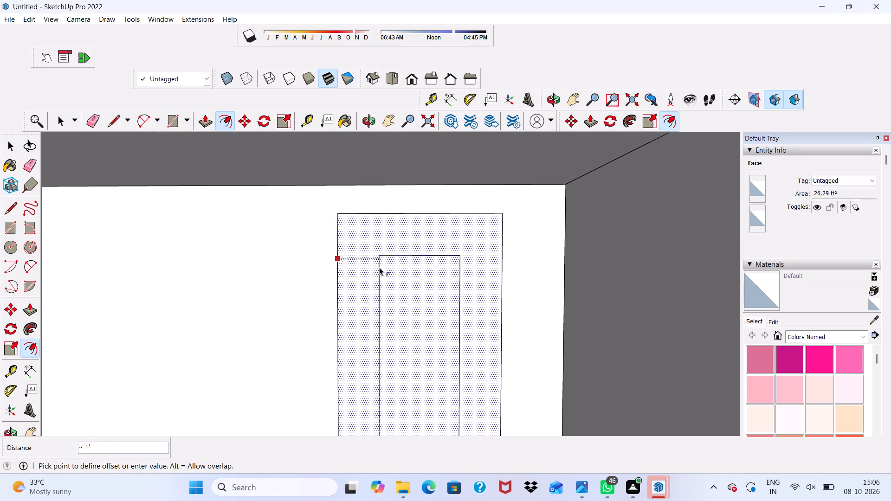
key(Return)
key(3)
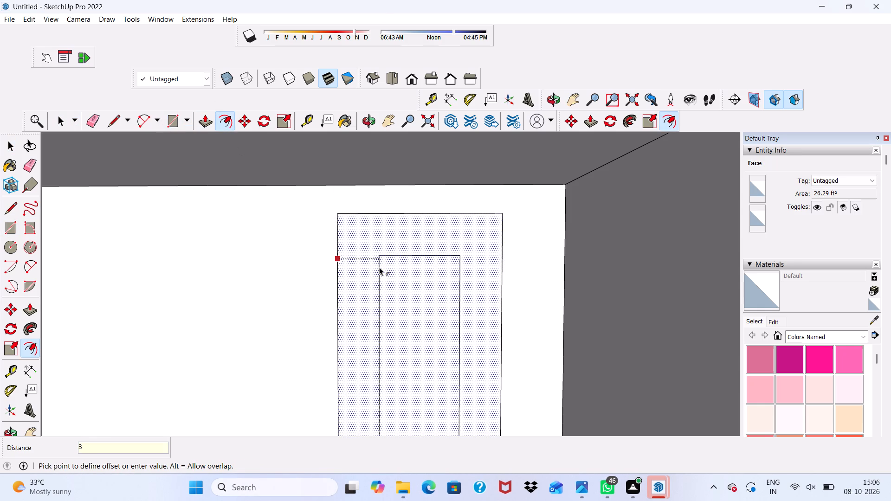
key(shift+quotedbl)
key(Return)
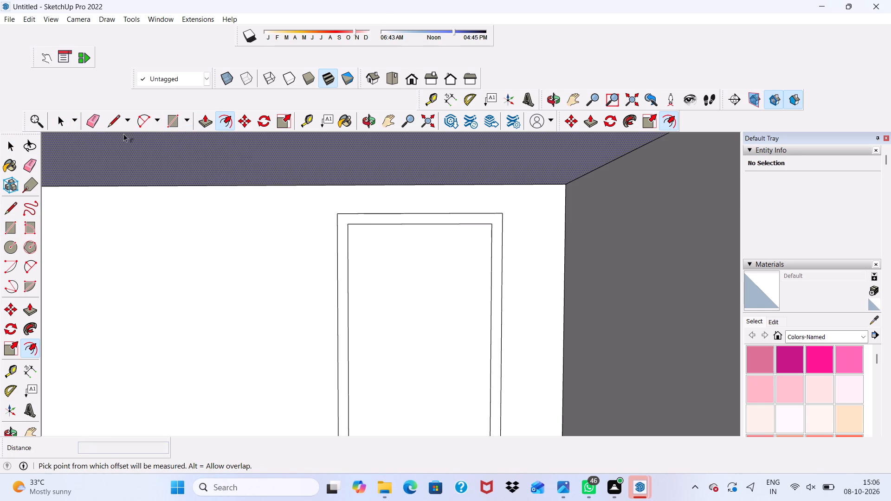
Draw a vertical strip about 2" by 6' 2 7/16" down the inner rectangle, from its top edge midpoint to its bottom edge.
click(177, 119)
scroll(416, 240, up, 1)
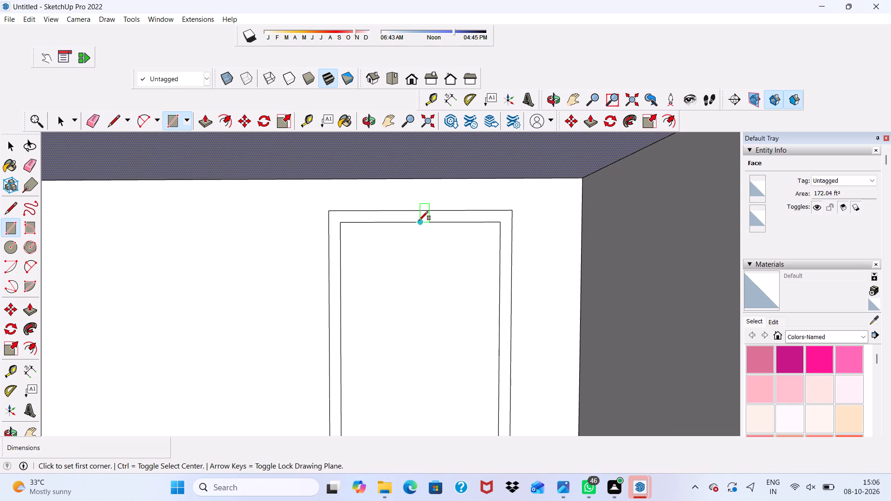
click(419, 220)
scroll(455, 236, down, 3)
scroll(346, 189, down, 8)
scroll(396, 322, up, 3)
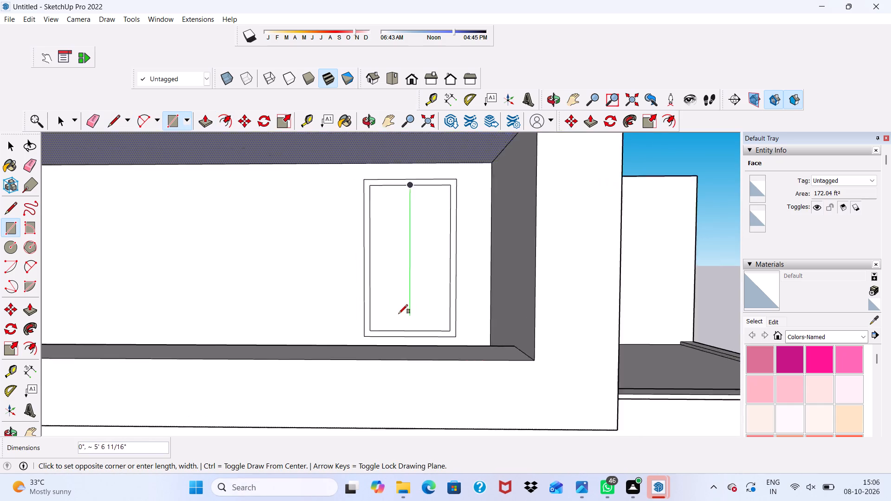
scroll(399, 314, up, 7)
scroll(433, 345, up, 4)
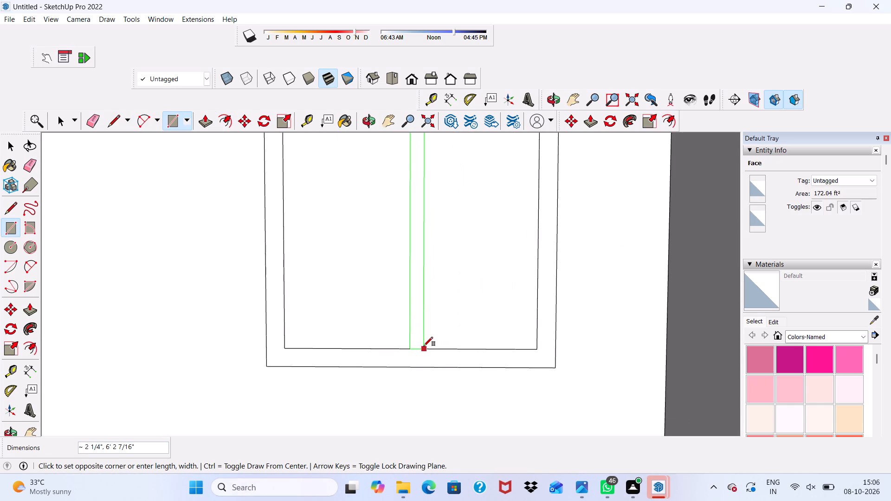
scroll(424, 346, up, 6)
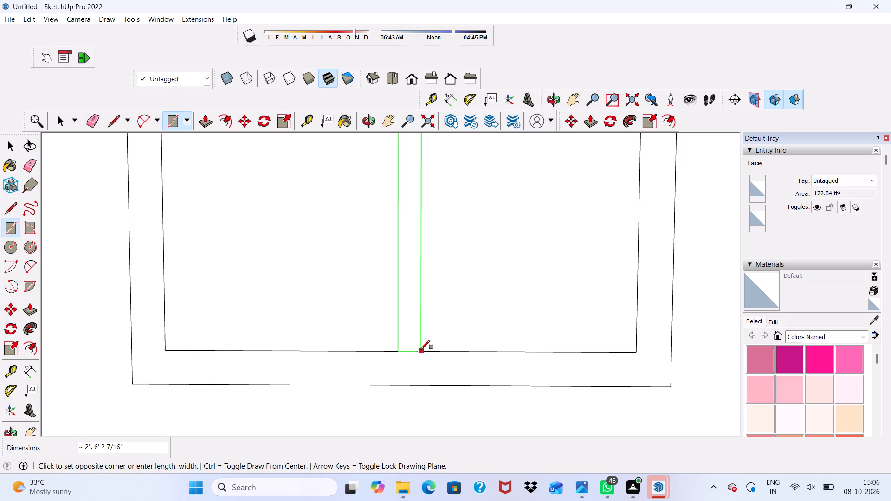
click(421, 350)
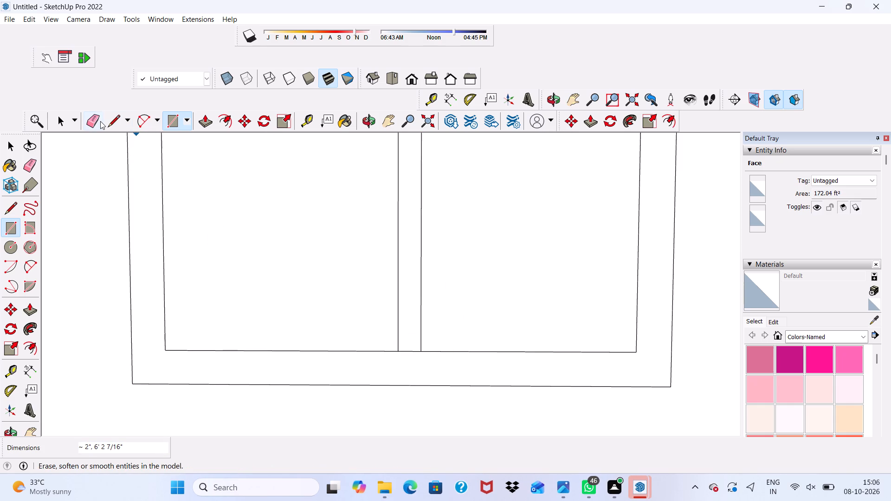
Erase the short edges at the bottom and top of the central strip to merge it with the surrounding frame border.
click(89, 117)
scroll(406, 380, up, 8)
drag(413, 331, 413, 335)
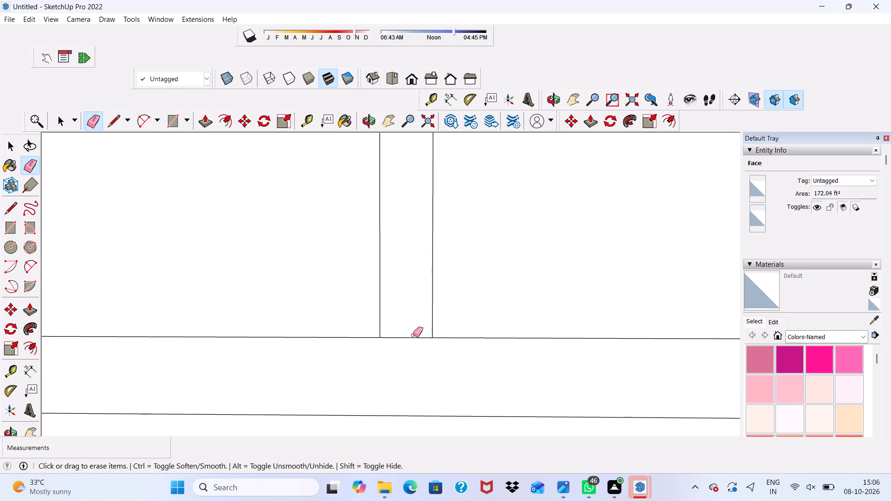
drag(413, 335, 413, 338)
scroll(412, 339, down, 20)
scroll(412, 339, down, 6)
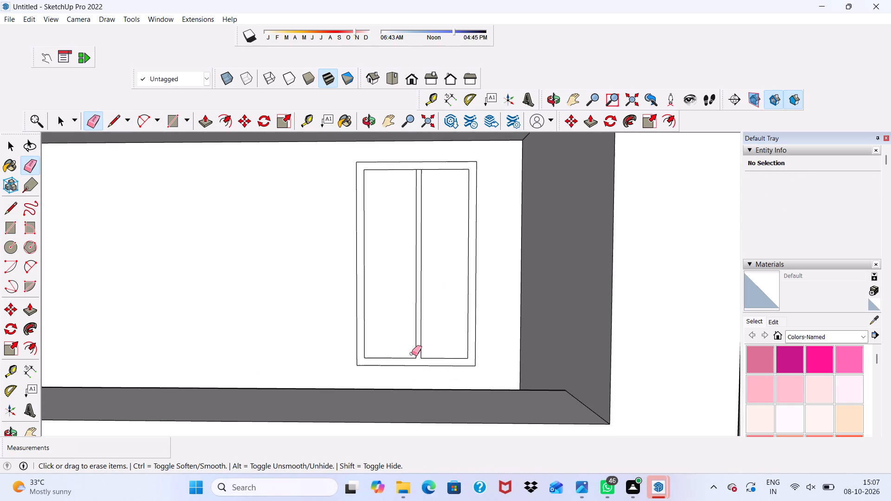
scroll(412, 353, down, 1)
scroll(430, 206, up, 10)
scroll(391, 180, down, 1)
scroll(381, 215, up, 7)
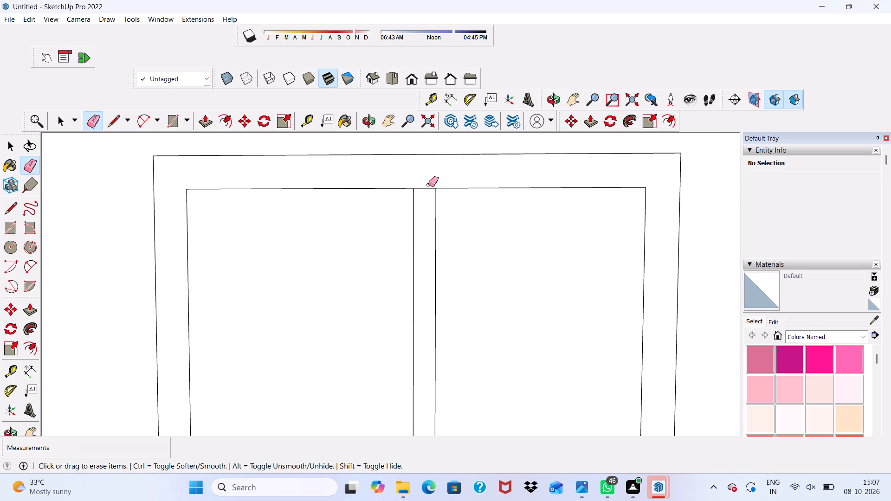
drag(427, 184, 425, 189)
key(space)
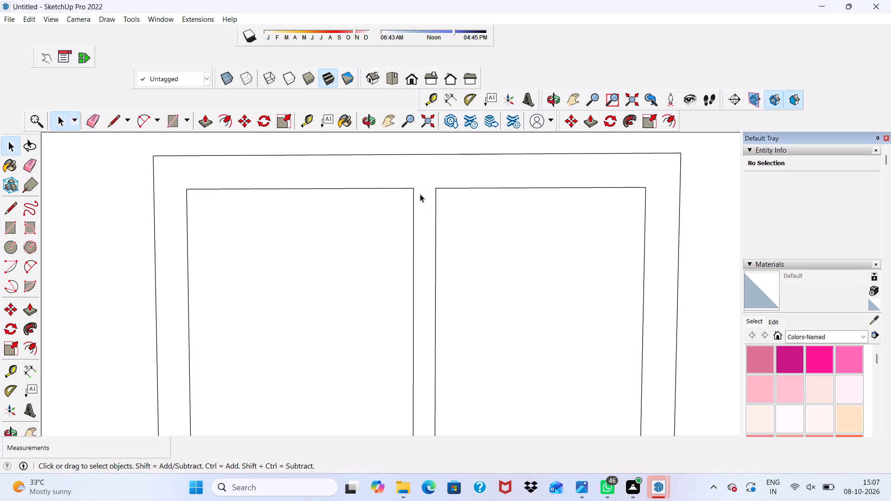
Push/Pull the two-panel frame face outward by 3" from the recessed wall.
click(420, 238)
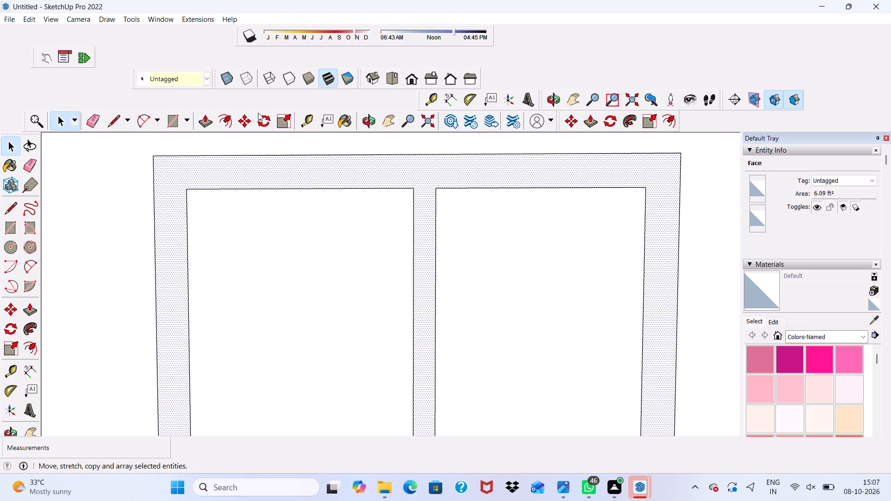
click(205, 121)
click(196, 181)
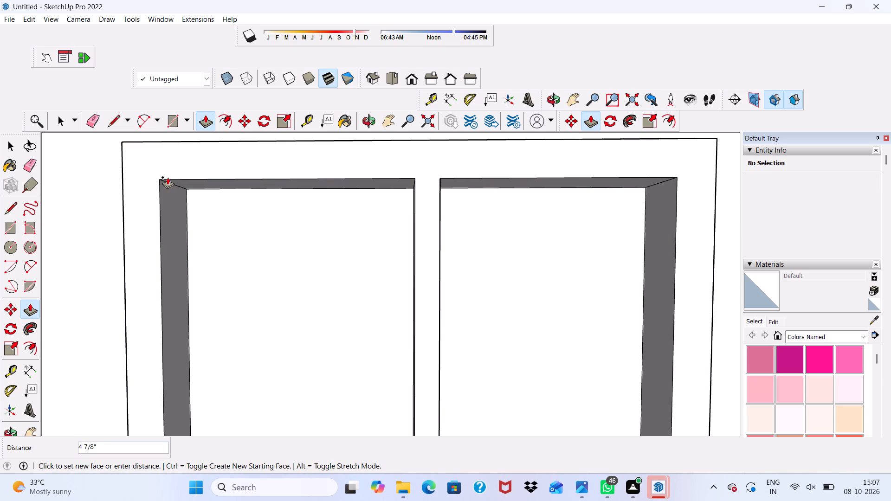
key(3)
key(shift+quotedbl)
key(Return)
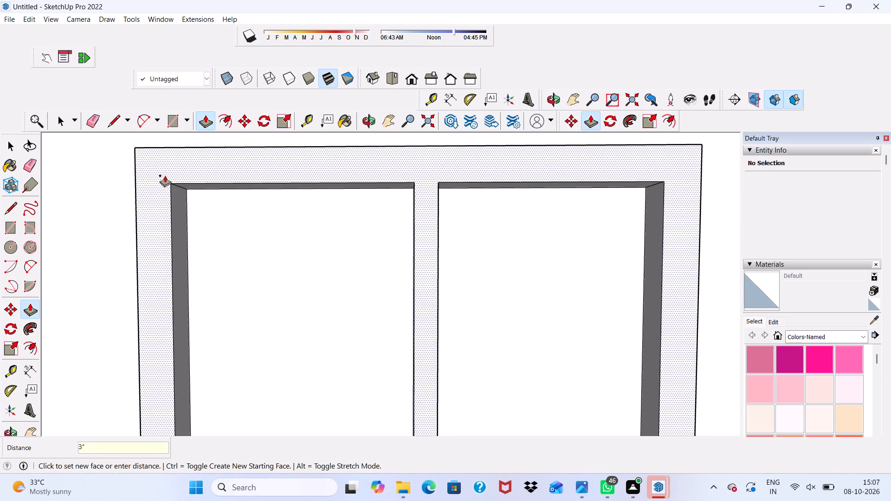
Examine the extruded two-panel frame and the upper room opening from several angles around the building.
scroll(97, 204, down, 19)
middle_drag(398, 221, 444, 195)
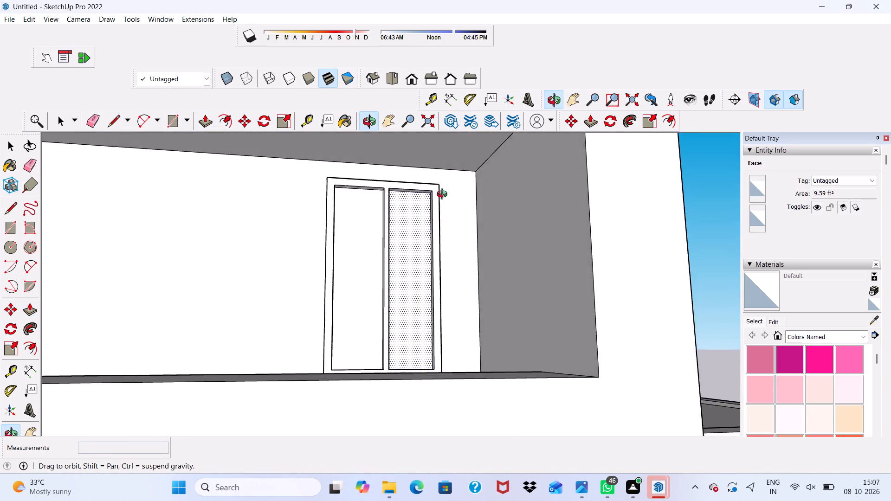
middle_drag(444, 195, 452, 215)
scroll(423, 201, up, 1)
scroll(407, 195, down, 14)
middle_drag(438, 270, 359, 260)
scroll(357, 255, up, 4)
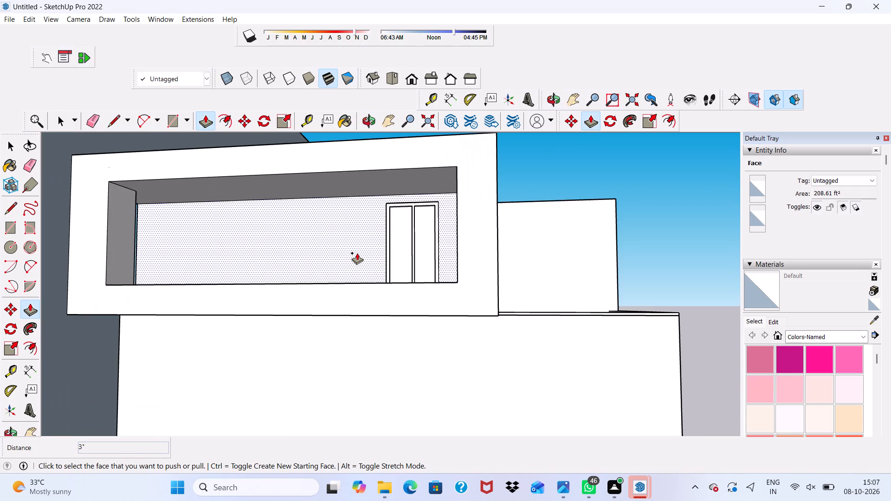
scroll(317, 237, down, 5)
middle_drag(329, 241, 425, 250)
scroll(492, 264, up, 1)
scroll(424, 270, down, 4)
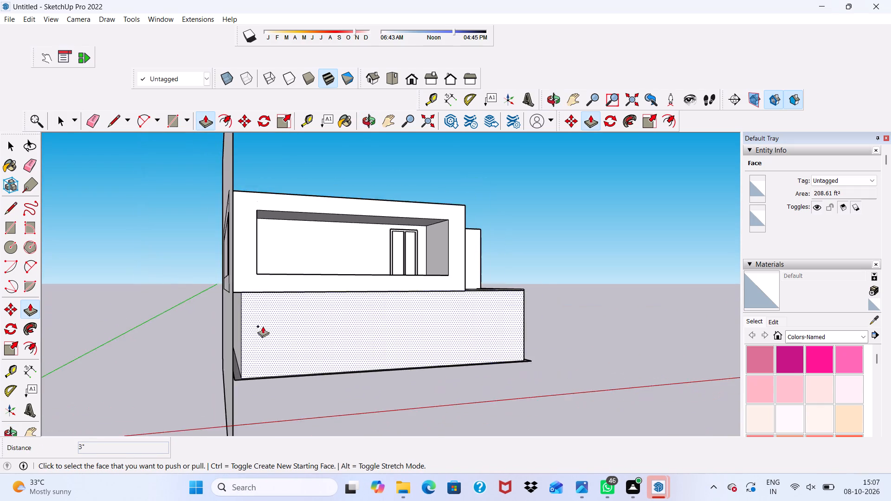
middle_drag(263, 326, 262, 319)
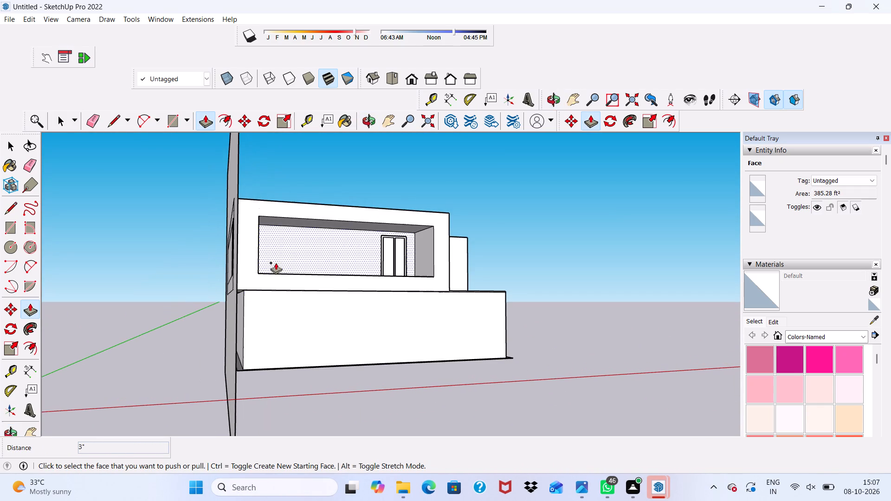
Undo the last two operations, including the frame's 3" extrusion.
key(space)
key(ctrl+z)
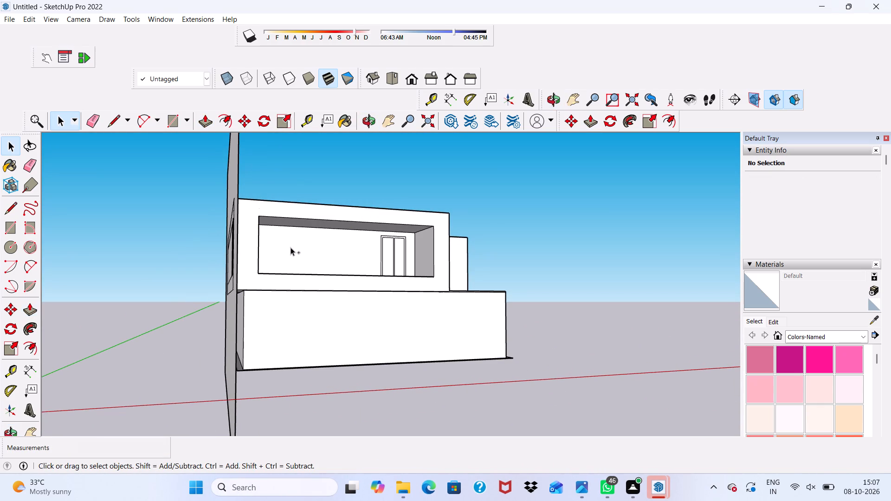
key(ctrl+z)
Examine the building and the large vertical plane beside it from the front, rear and side.
scroll(210, 53, down, 2)
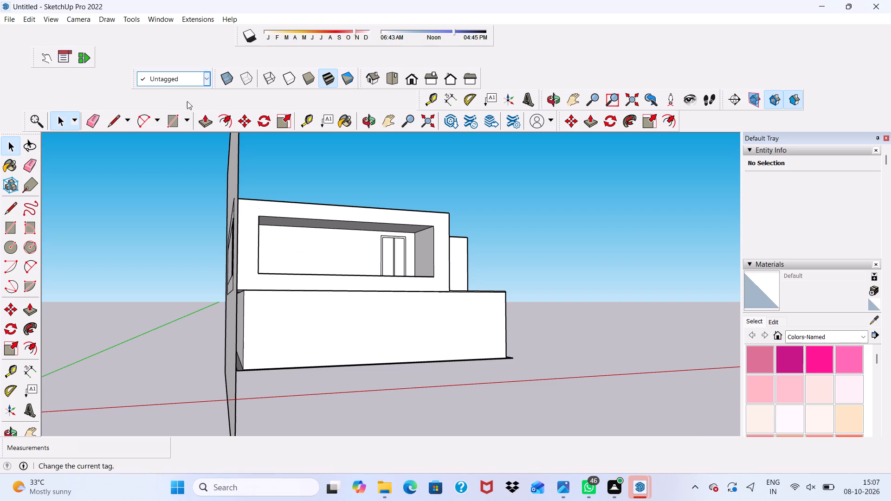
scroll(187, 101, down, 1)
scroll(185, 109, up, 4)
scroll(194, 162, up, 2)
scroll(262, 257, down, 4)
middle_drag(263, 257, 313, 292)
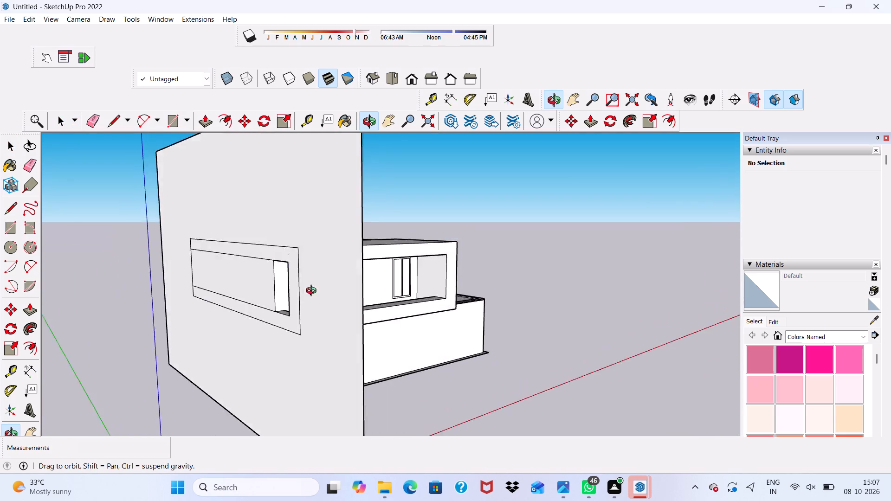
middle_drag(313, 292, 181, 296)
scroll(195, 299, up, 4)
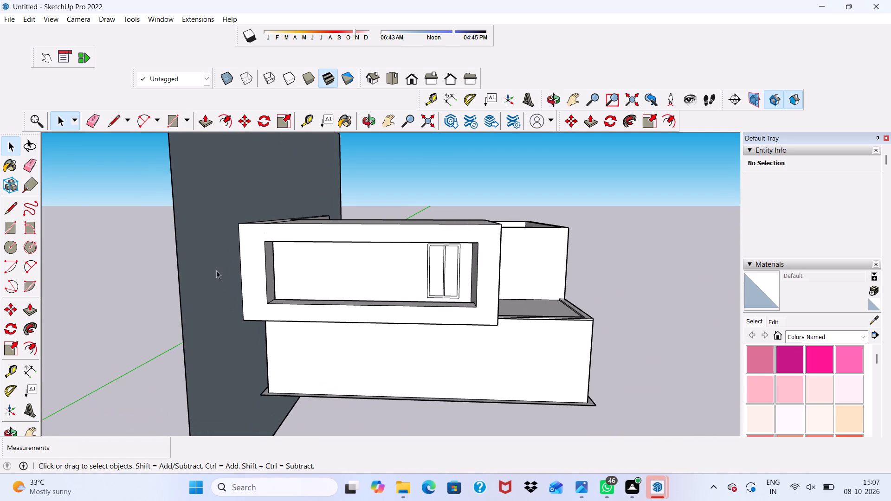
click(415, 80)
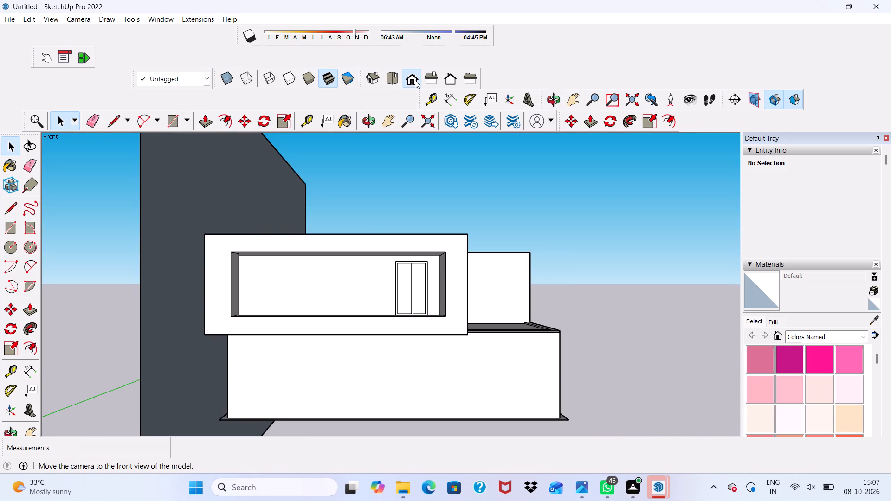
scroll(345, 276, down, 5)
scroll(358, 269, up, 1)
scroll(358, 269, down, 1)
middle_drag(358, 269, 22, 347)
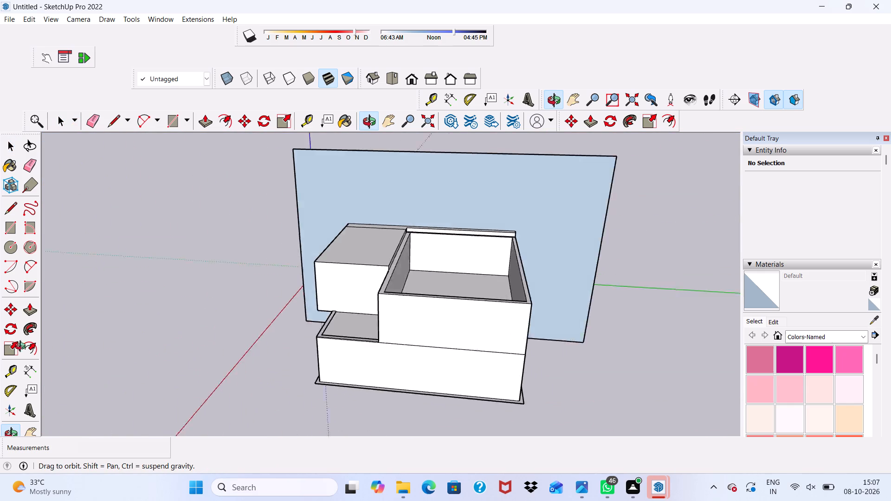
middle_drag(22, 347, 529, 285)
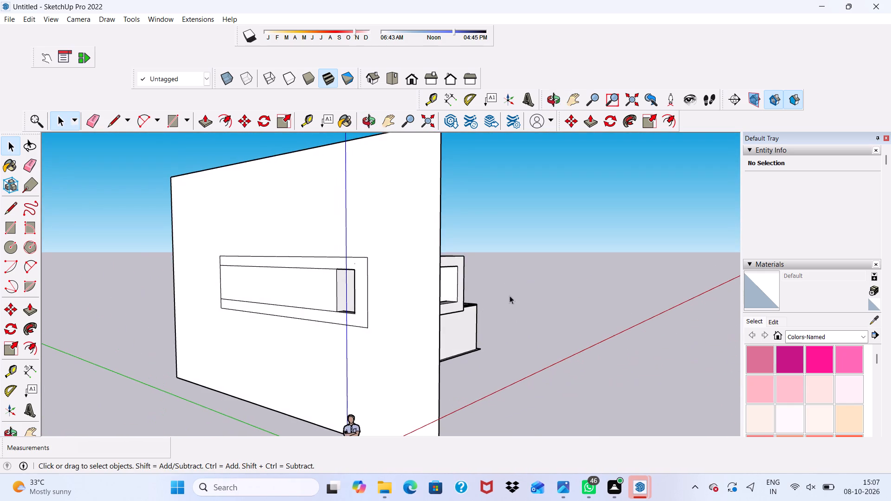
Erase the near vertical edge of the large plane crossing the building's side to remove its face.
scroll(398, 319, up, 4)
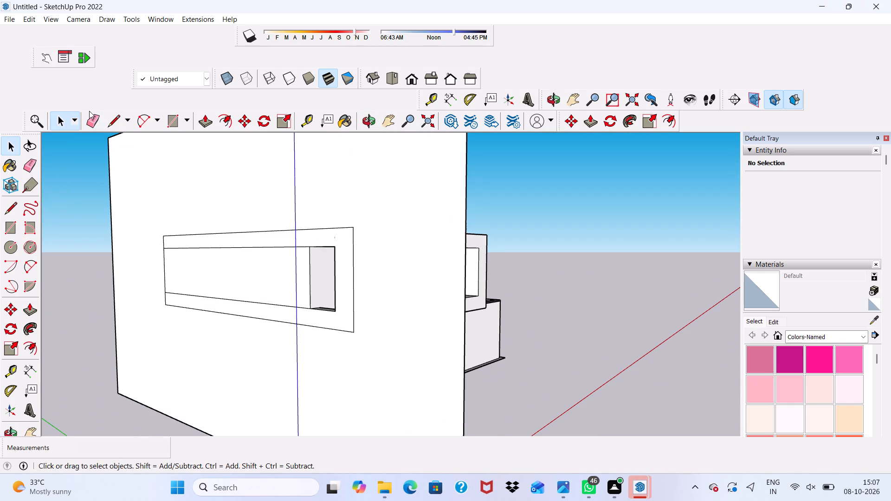
click(93, 118)
click(464, 256)
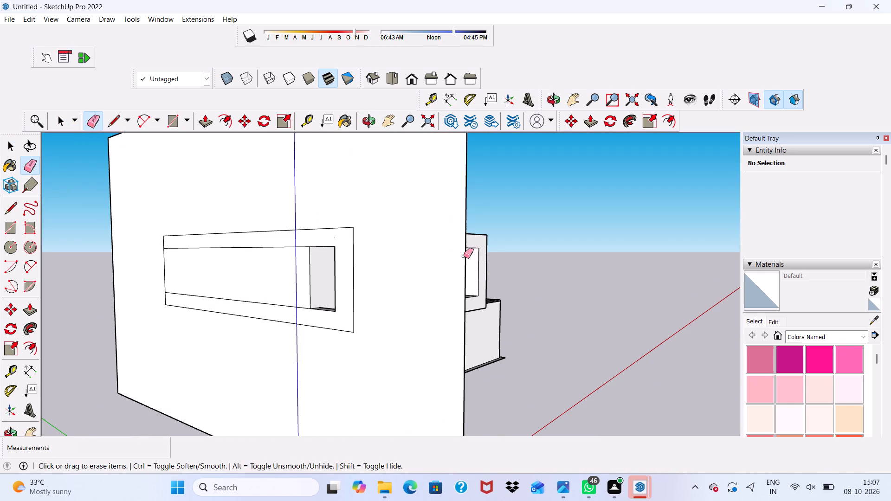
click(464, 254)
click(466, 250)
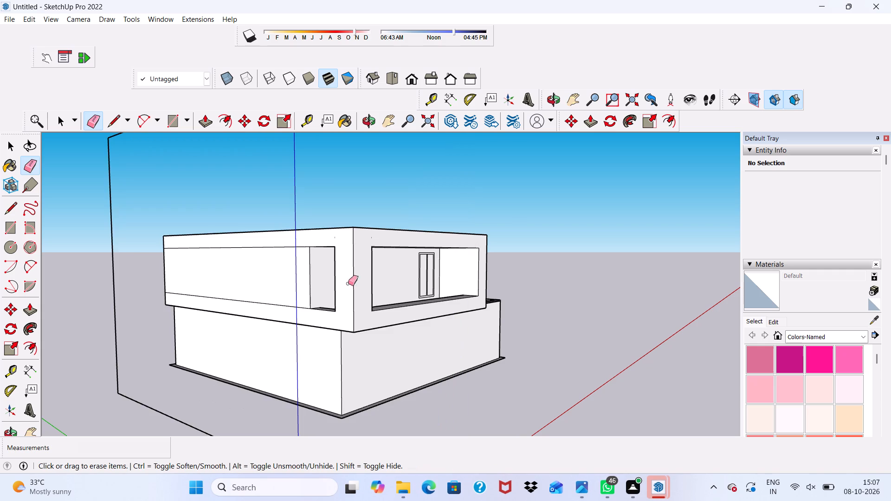
Erase the leftover vertical and upper boundary edges of the removed large plane around the building.
scroll(341, 288, down, 1)
scroll(340, 291, up, 5)
scroll(314, 299, down, 1)
middle_drag(315, 299, 284, 296)
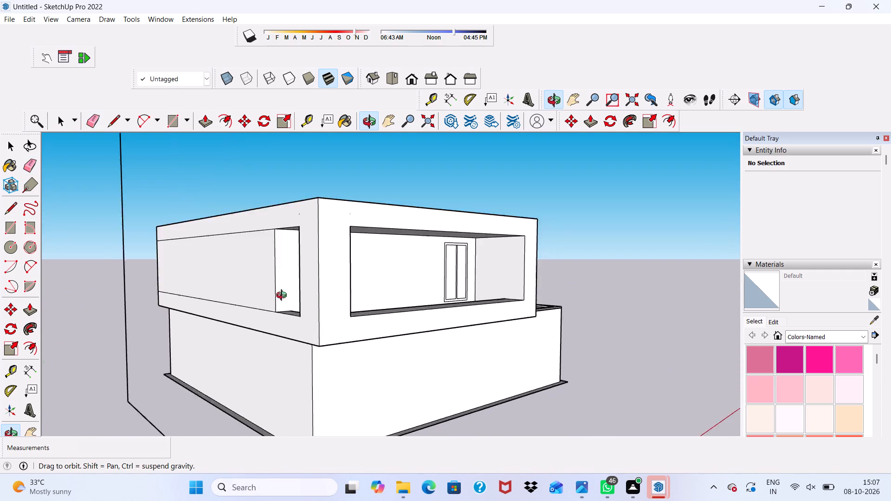
middle_drag(284, 296, 261, 187)
scroll(259, 187, up, 1)
scroll(260, 220, down, 9)
middle_drag(429, 264, 369, 305)
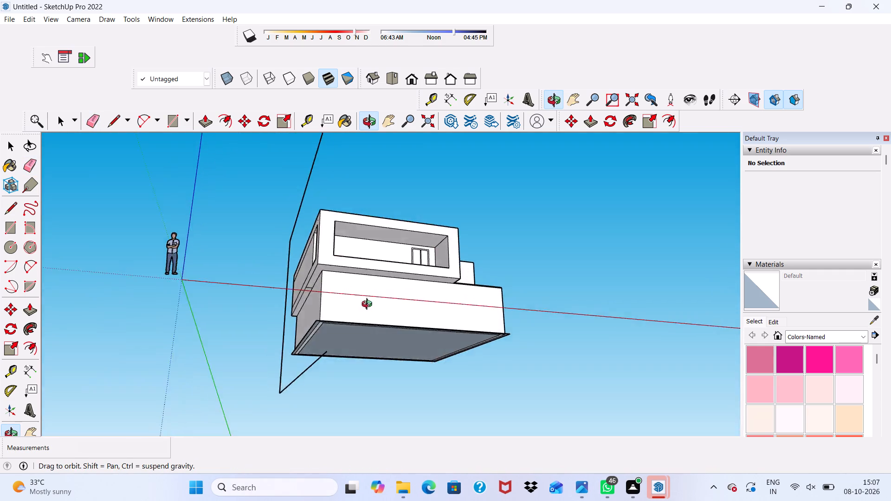
middle_drag(369, 305, 314, 444)
scroll(311, 380, up, 5)
click(311, 377)
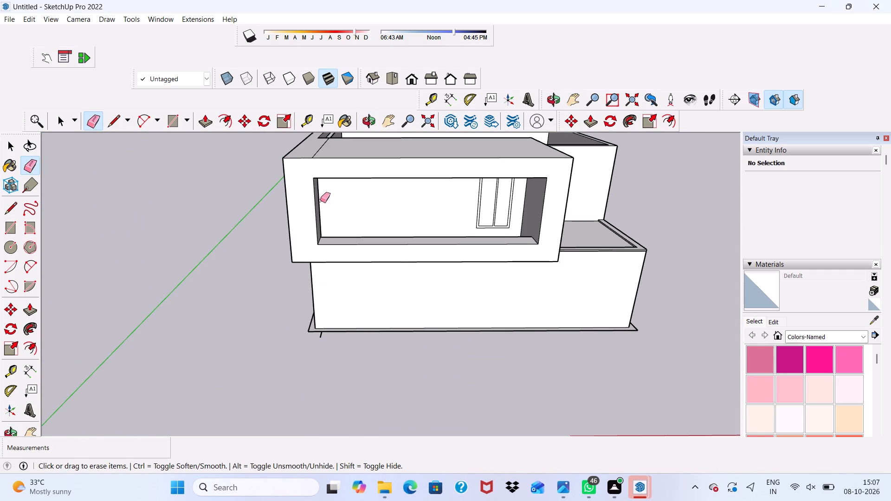
scroll(312, 222, down, 11)
scroll(348, 325, up, 1)
scroll(312, 159, up, 4)
drag(300, 160, 304, 171)
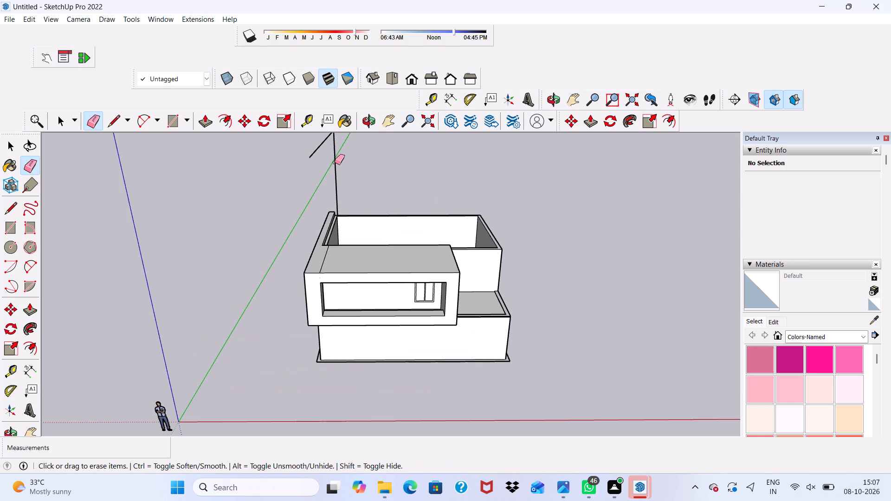
scroll(336, 162, up, 3)
click(336, 162)
scroll(331, 165, down, 5)
scroll(315, 151, up, 1)
drag(315, 148, 316, 155)
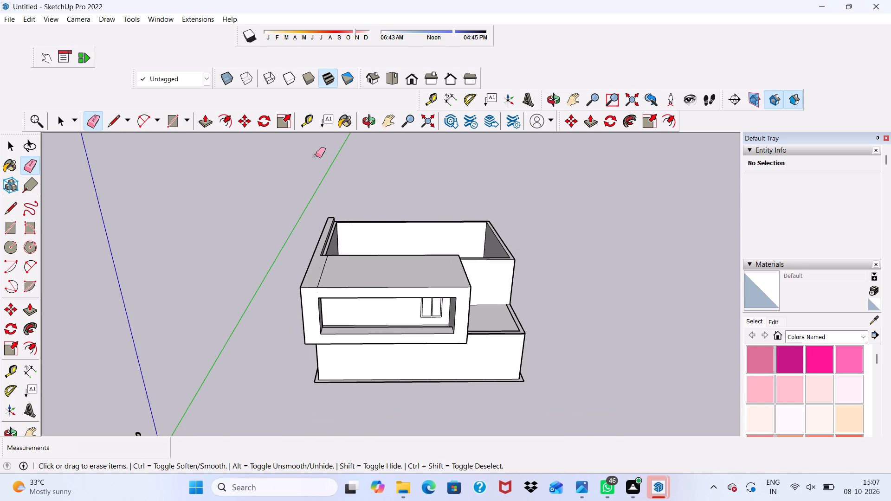
Erase the remaining loose edge of the large plane lying near the base on the building's side.
scroll(312, 164, down, 4)
middle_drag(277, 305, 438, 308)
scroll(287, 343, up, 4)
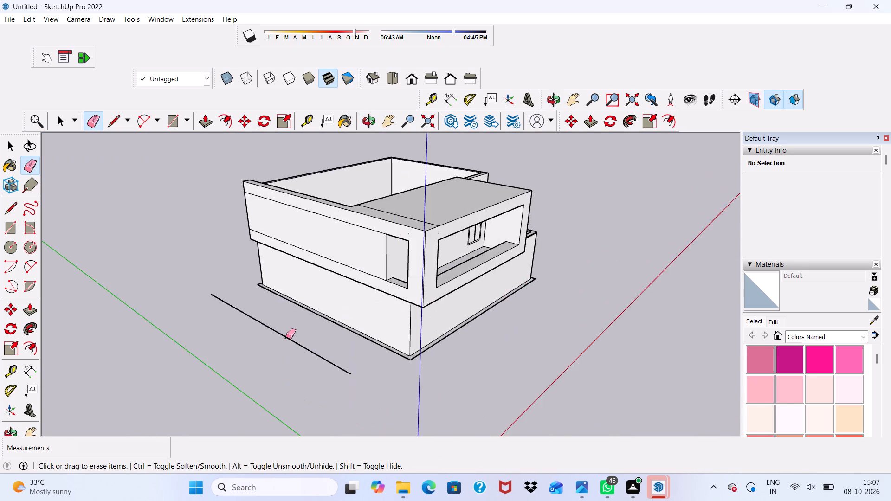
scroll(286, 337, up, 4)
drag(291, 334, 291, 343)
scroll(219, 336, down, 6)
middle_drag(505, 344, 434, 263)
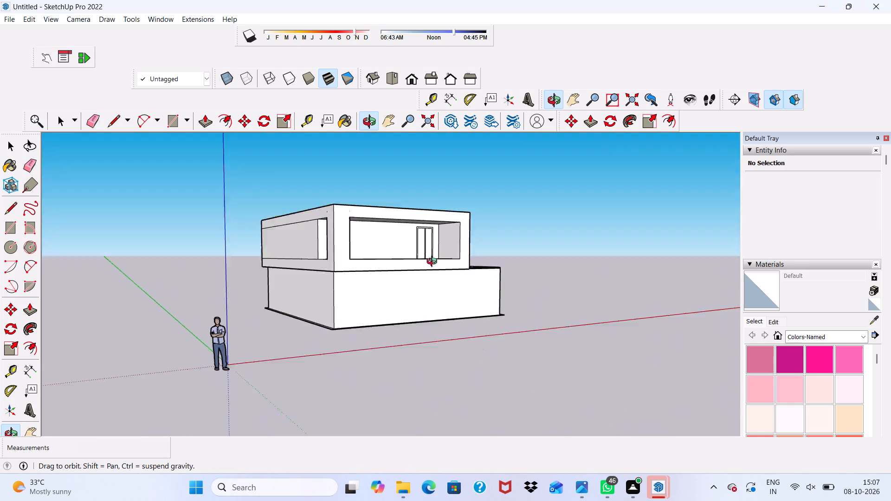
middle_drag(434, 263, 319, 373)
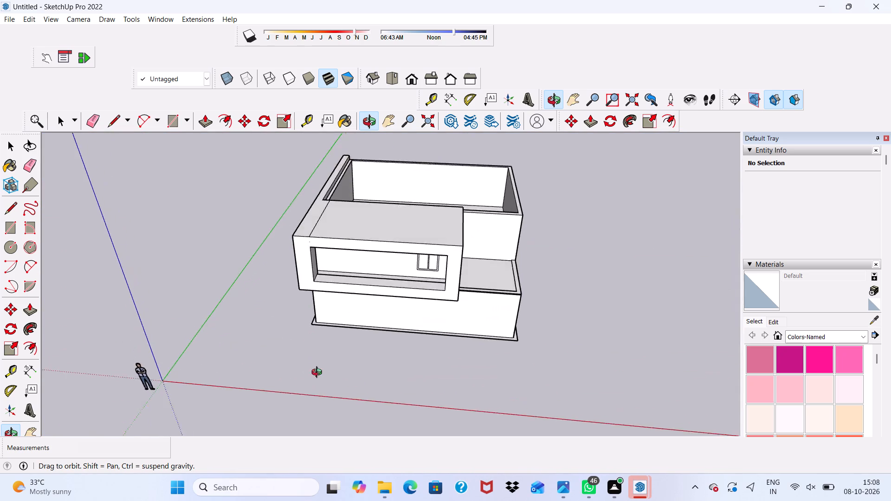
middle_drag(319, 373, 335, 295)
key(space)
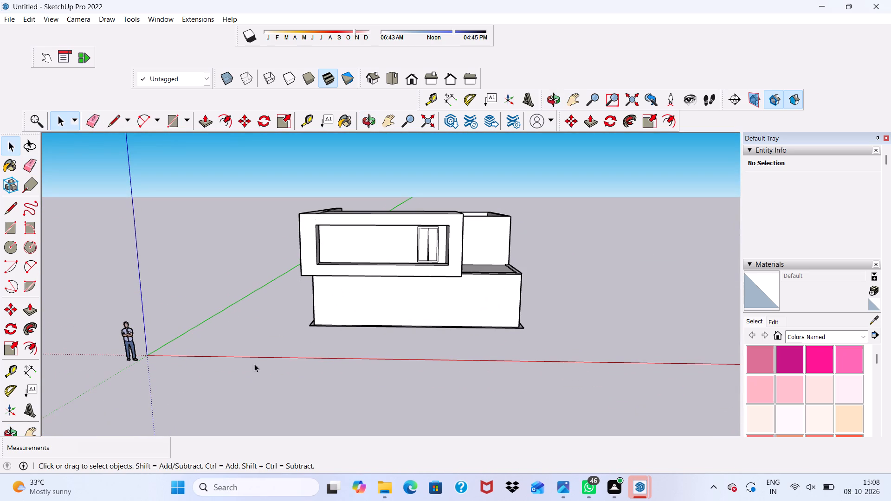
Examine the building's front and the recessed upper wall with the two-panel opening.
scroll(149, 403, down, 1)
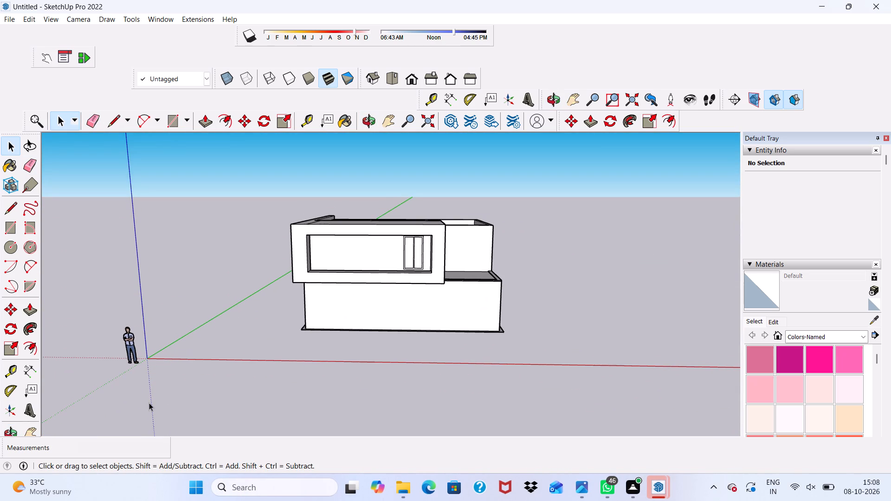
scroll(149, 403, up, 1)
scroll(149, 403, down, 1)
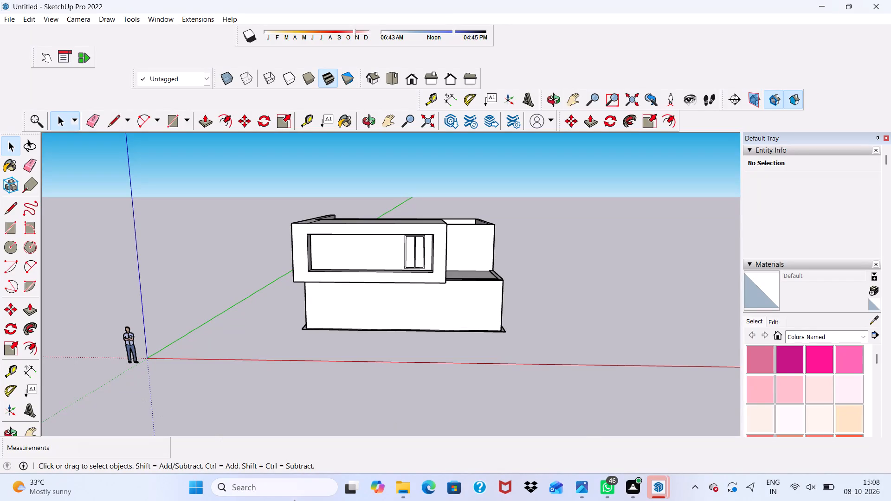
scroll(412, 264, up, 6)
scroll(398, 284, down, 1)
middle_drag(401, 295, 422, 284)
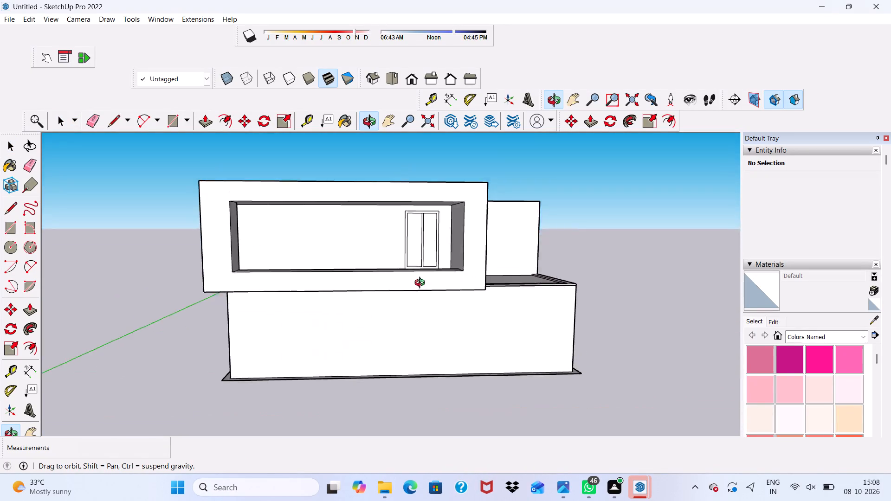
middle_drag(422, 284, 440, 278)
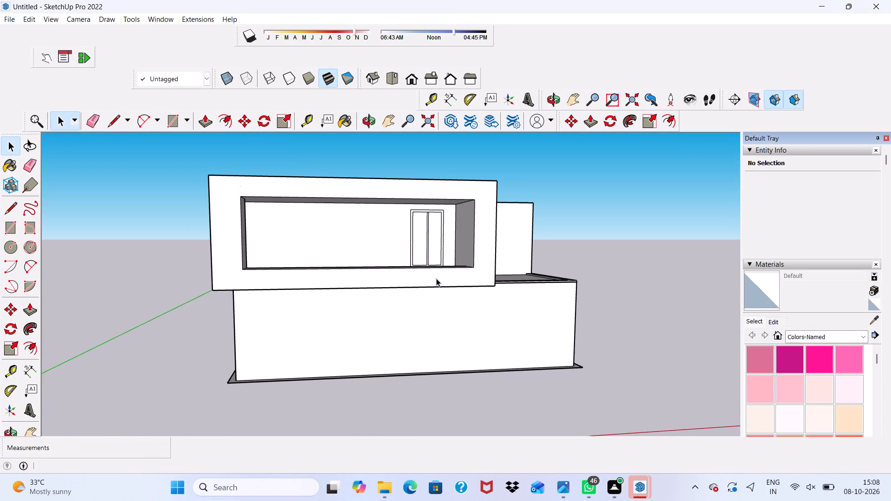
scroll(325, 233, up, 4)
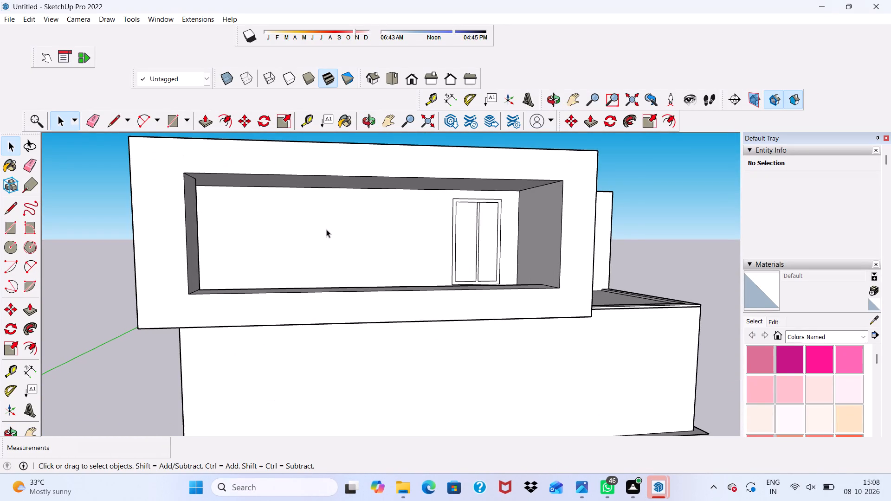
middle_drag(326, 228, 297, 233)
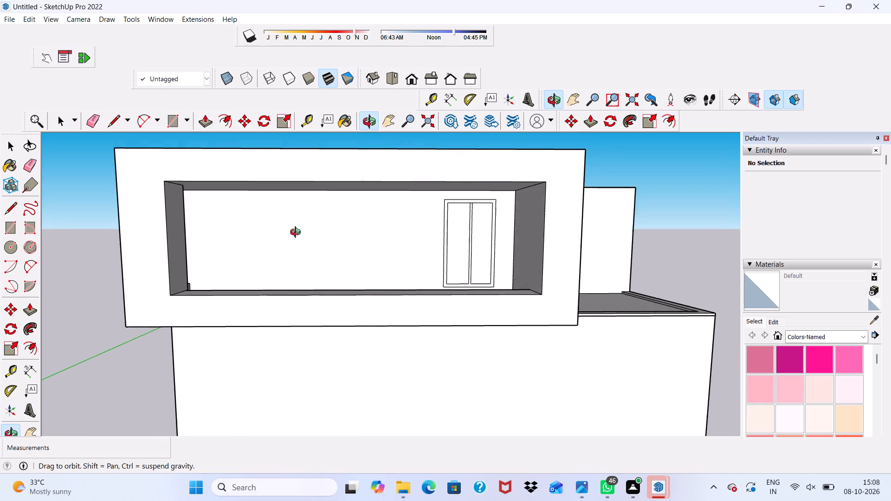
middle_drag(297, 233, 319, 229)
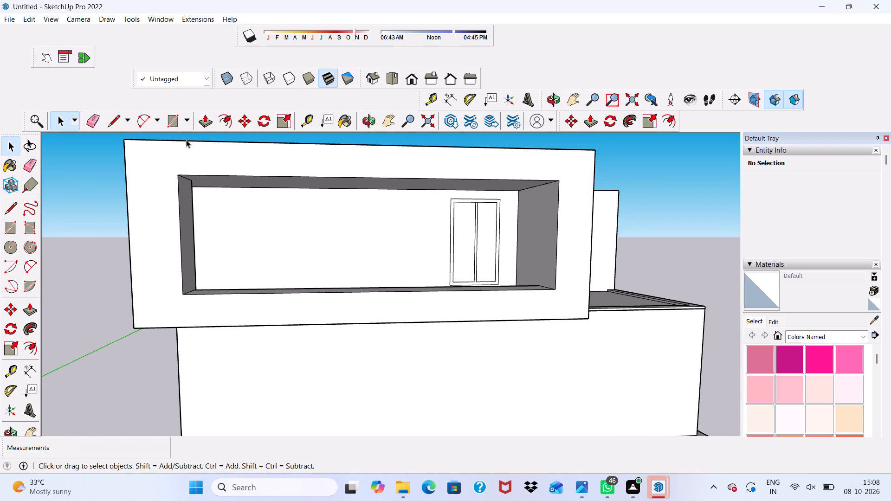
Draw a rectangle 6' wide and 7' high on the recessed upper wall, rising from its floor edge beside the two-panel opening.
click(174, 117)
scroll(328, 240, up, 7)
middle_drag(327, 282, 318, 355)
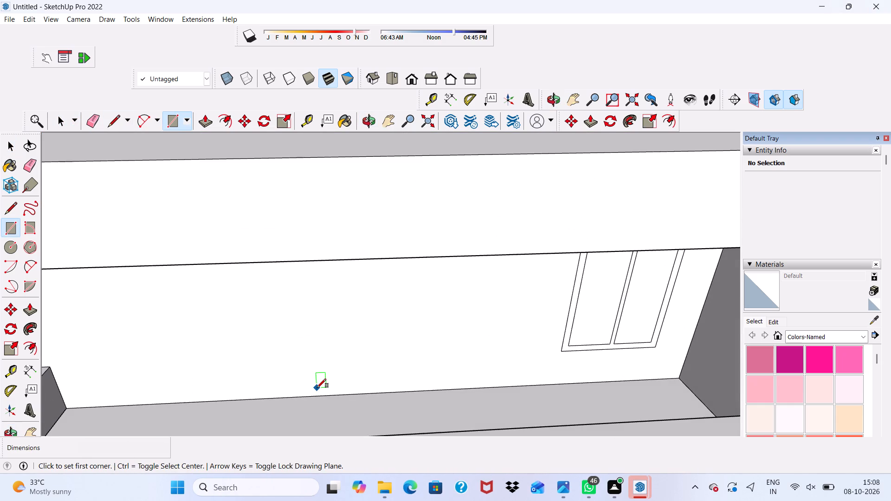
click(321, 394)
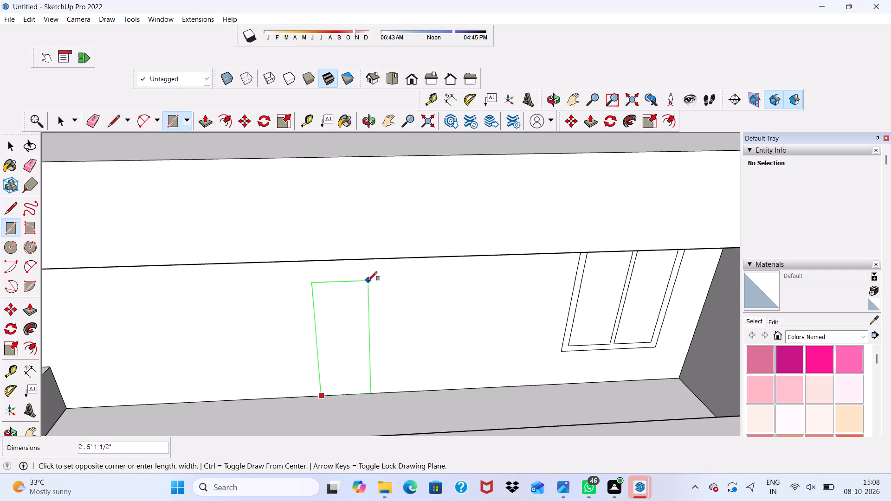
scroll(368, 281, down, 1)
middle_drag(368, 281, 374, 172)
scroll(381, 174, up, 1)
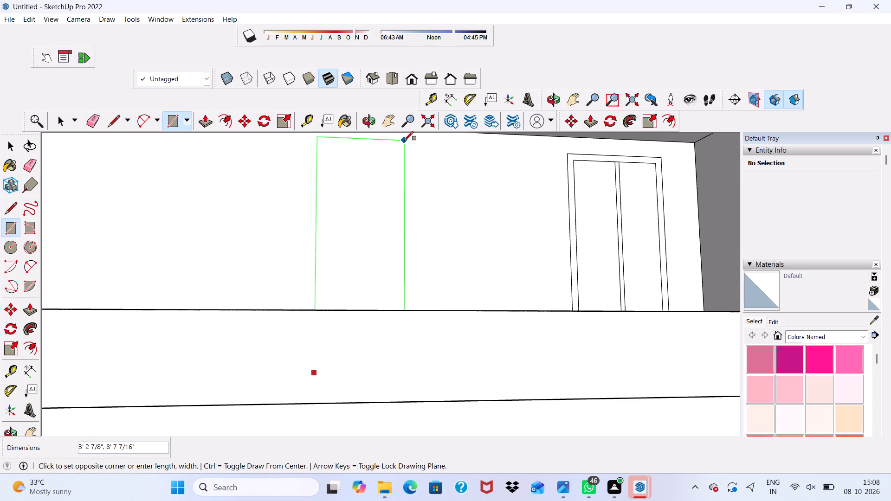
scroll(404, 141, up, 1)
scroll(404, 141, down, 5)
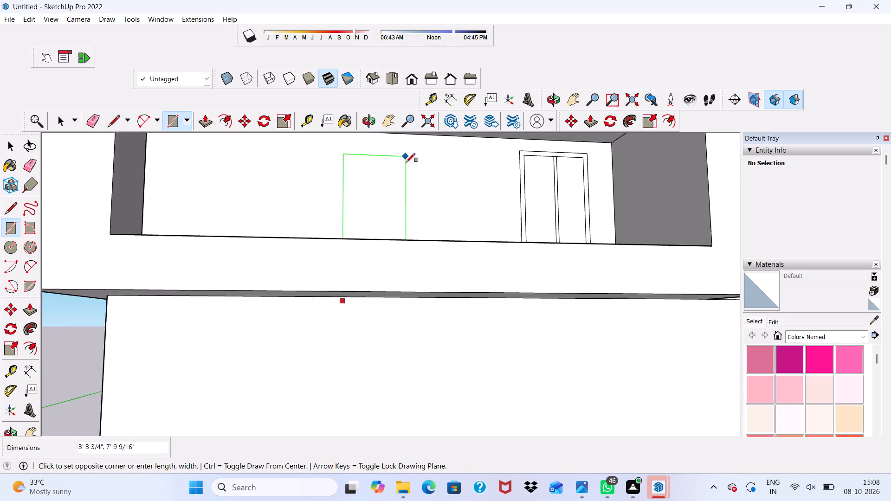
scroll(407, 163, up, 1)
scroll(406, 161, down, 2)
middle_drag(405, 161, 391, 199)
scroll(387, 178, up, 1)
scroll(387, 178, down, 5)
middle_drag(402, 170, 404, 145)
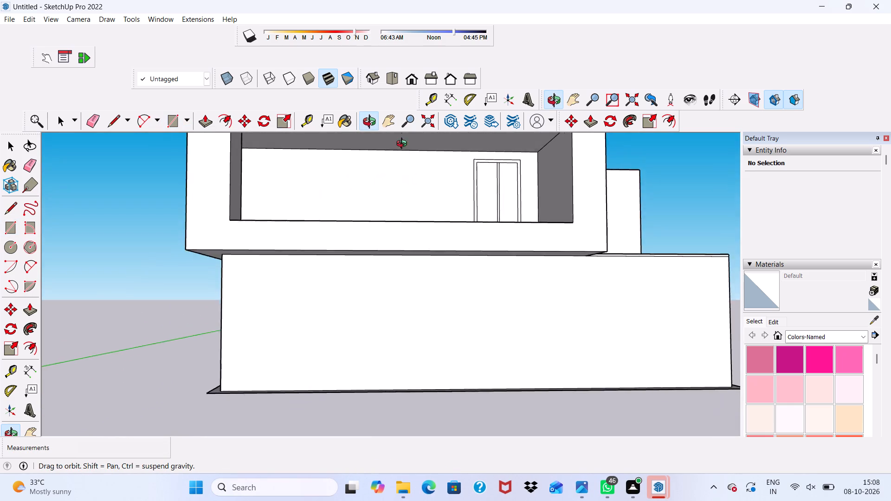
middle_drag(404, 145, 389, 177)
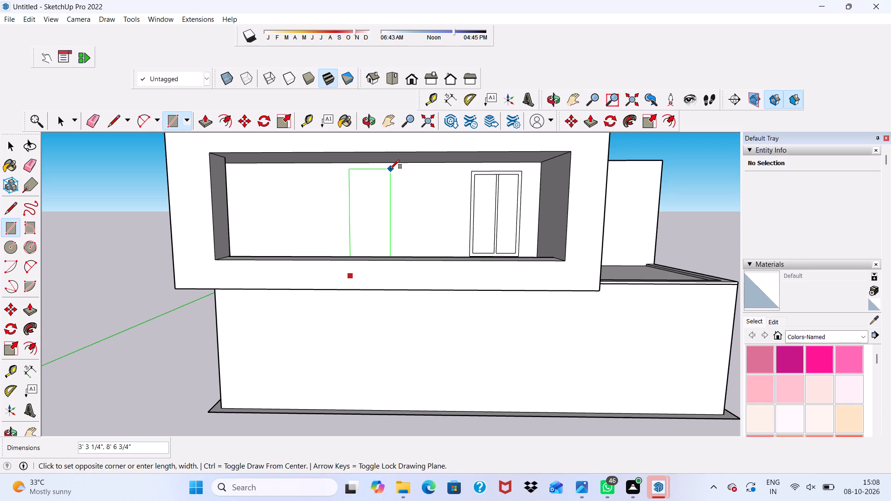
text(6')
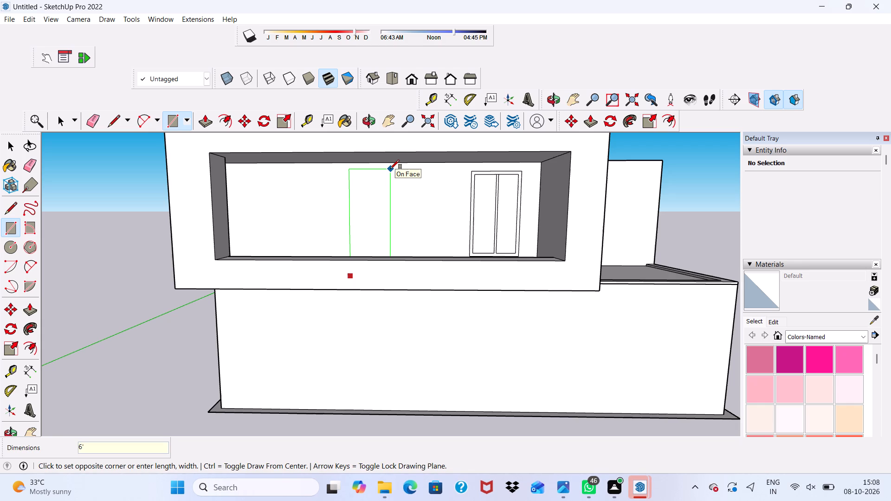
key(comma)
text(7')
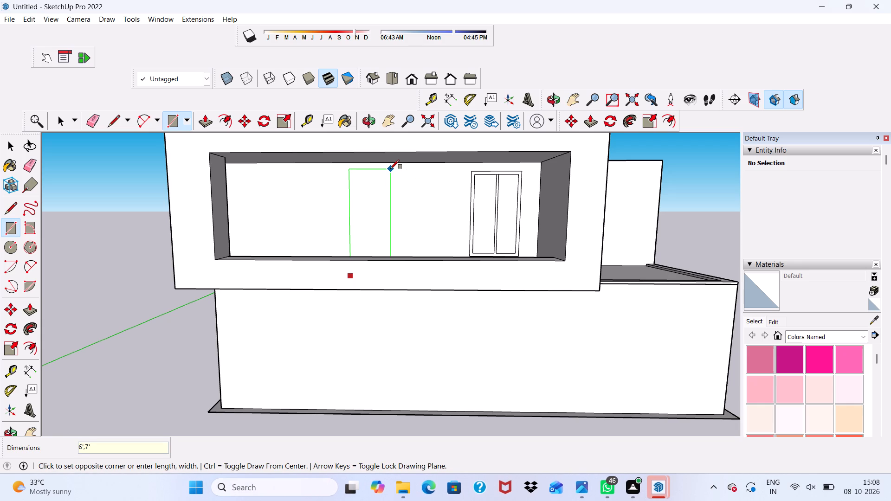
key(Return)
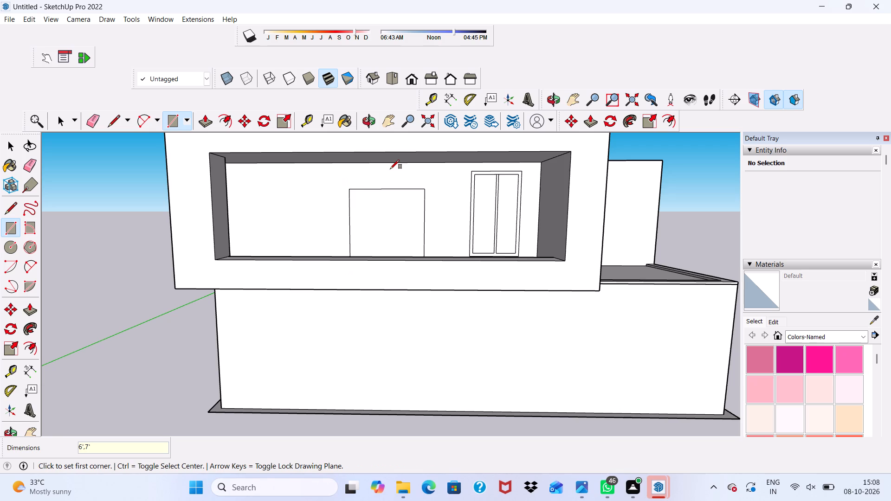
Examine the new rectangle on the recessed wall against the neighbouring two-panel opening and the building's front.
scroll(372, 2, down, 5)
scroll(344, 204, up, 5)
scroll(434, 252, up, 3)
scroll(426, 227, down, 6)
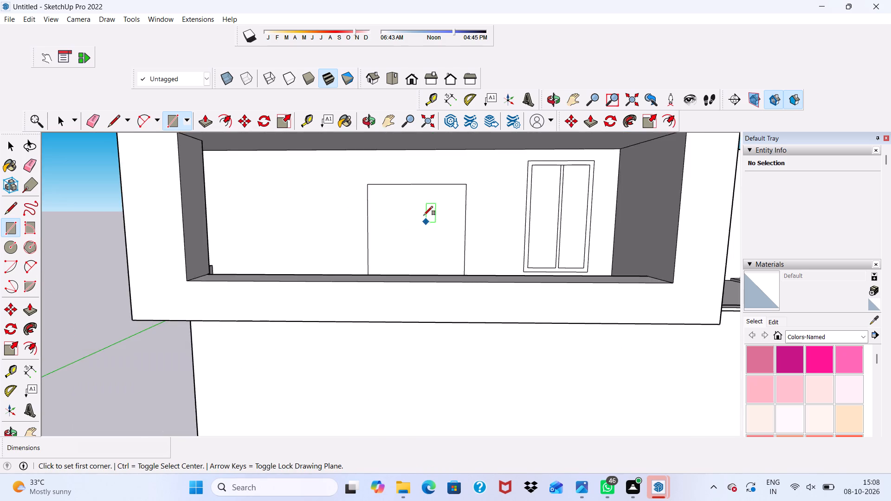
scroll(424, 215, down, 3)
middle_drag(432, 226, 424, 201)
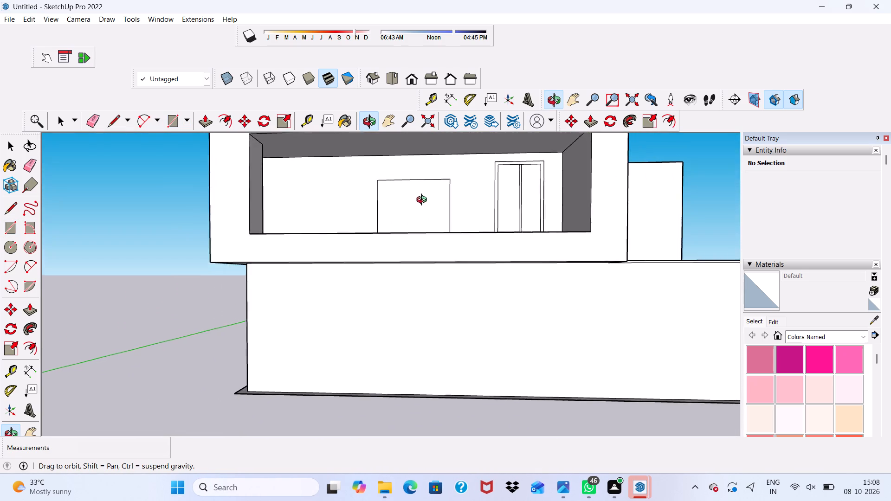
middle_drag(424, 201, 402, 195)
scroll(401, 195, up, 4)
key(space)
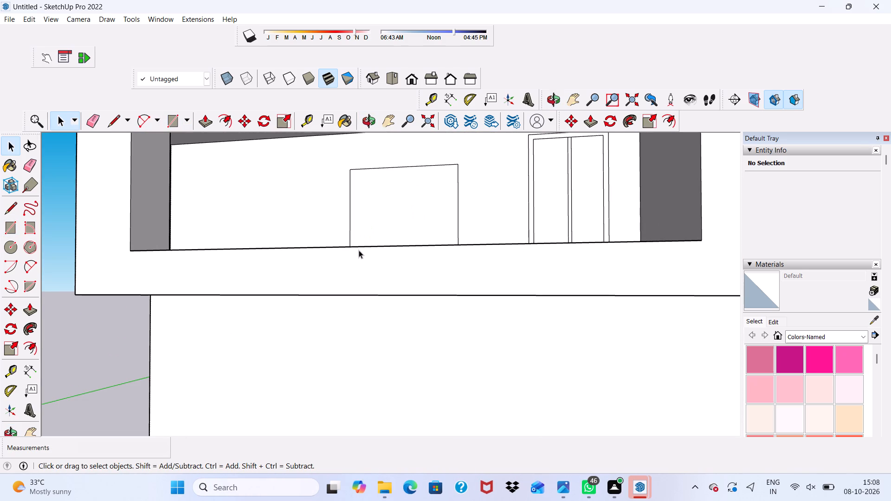
scroll(106, 70, down, 8)
scroll(365, 256, down, 3)
scroll(469, 225, down, 4)
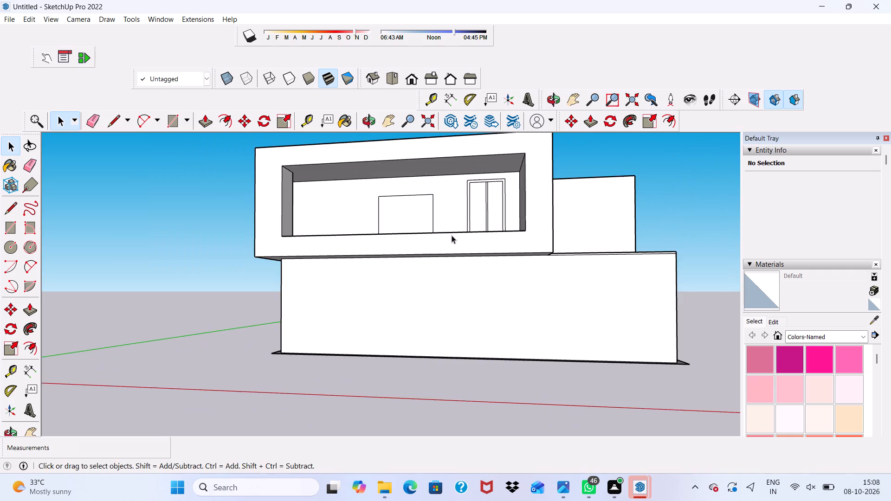
Offset the new rectangle's edges outward by 3" to outline a frame on the recessed wall.
middle_drag(452, 235, 432, 276)
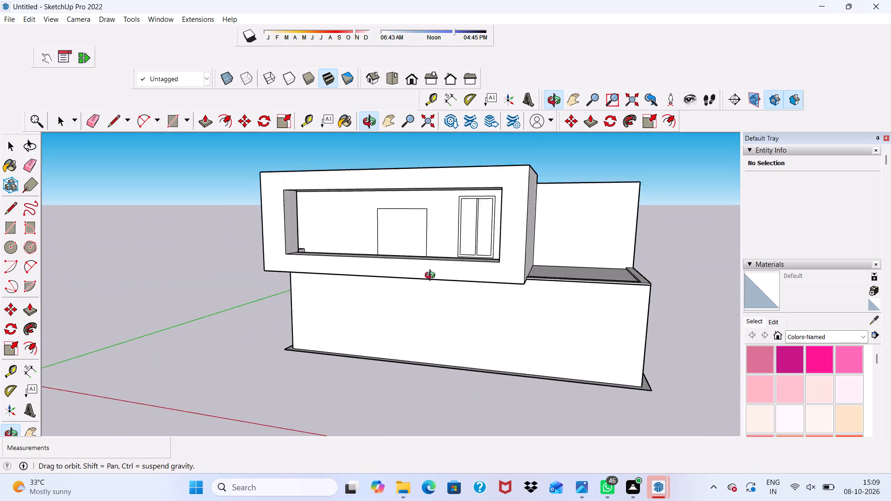
middle_drag(432, 276, 451, 306)
scroll(431, 300, up, 3)
scroll(385, 227, up, 4)
scroll(231, 149, up, 1)
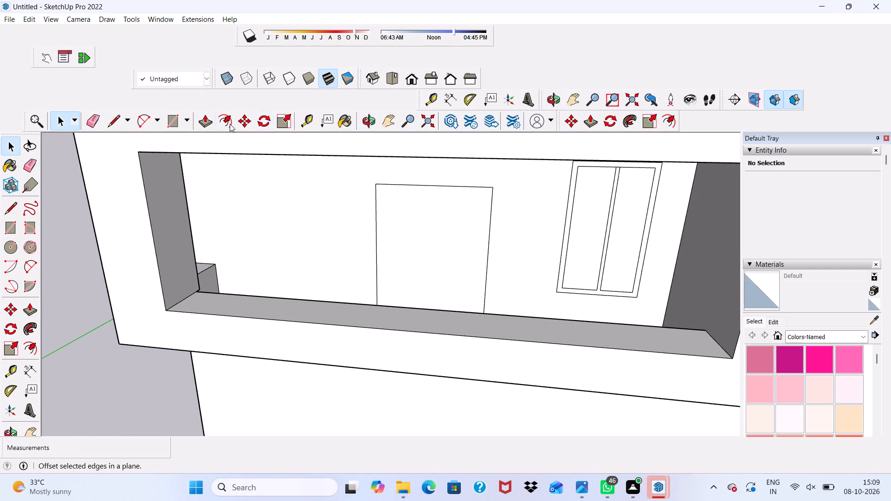
click(224, 122)
click(383, 242)
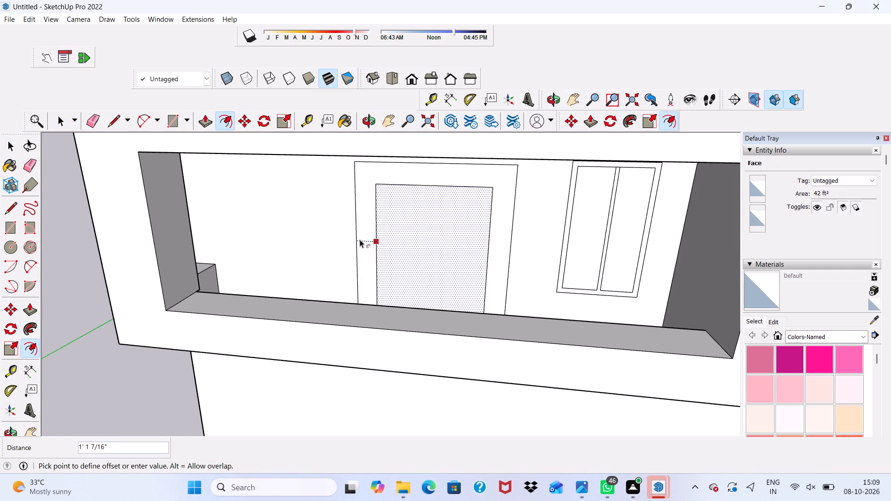
key(3)
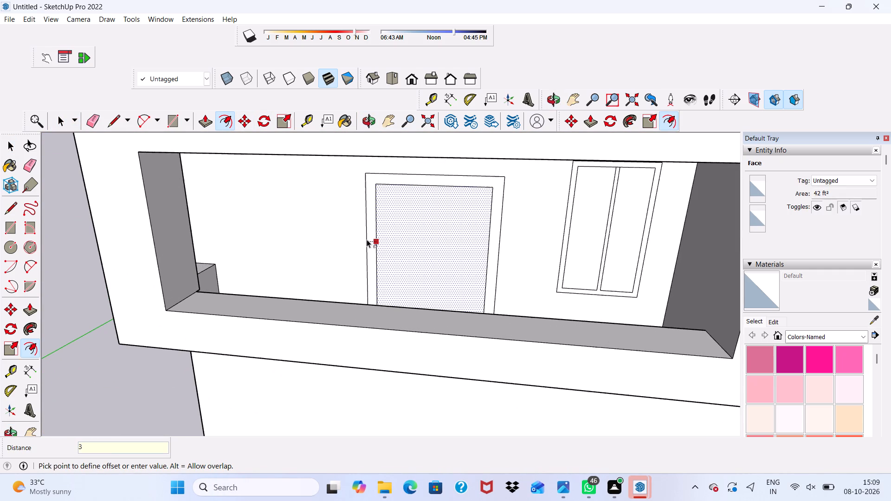
key(shift+quotedbl)
key(Return)
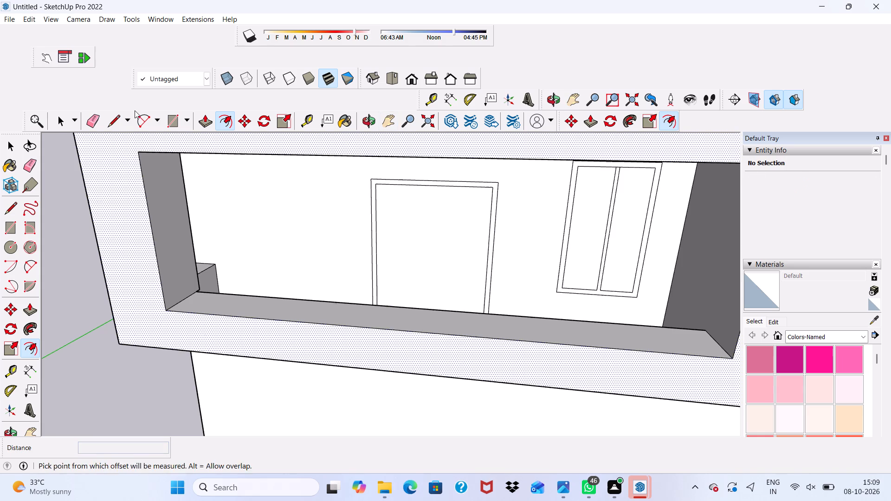
Push/Pull the narrow frame face around the new rectangle outward from the wall by 3".
scroll(134, 110, up, 3)
scroll(218, 127, up, 4)
click(204, 120)
scroll(400, 233, up, 4)
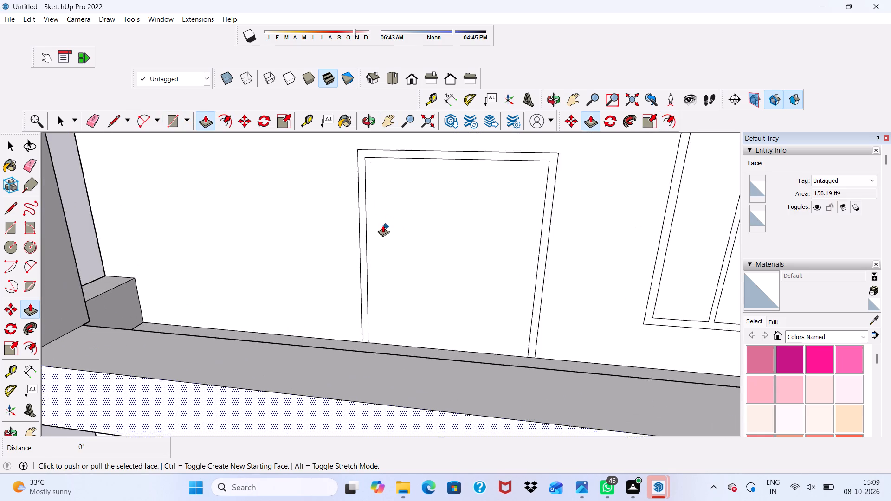
scroll(383, 225, up, 4)
key(space)
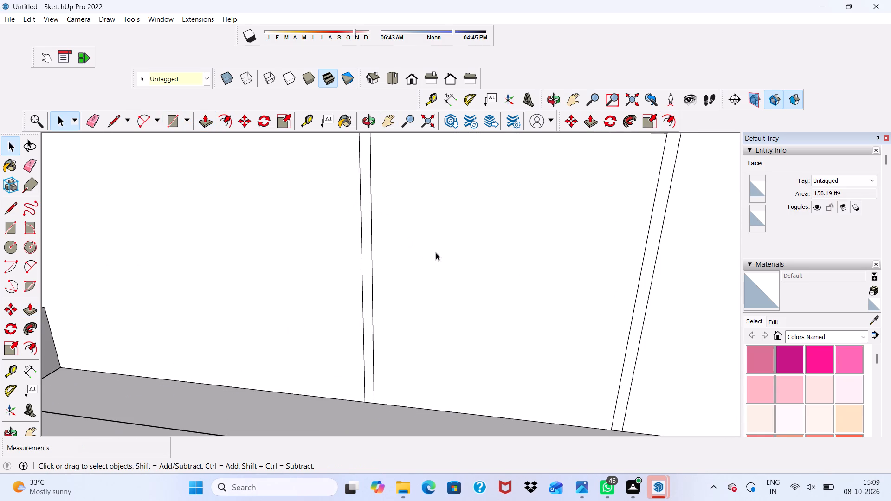
drag(420, 233, 415, 240)
scroll(252, 295, down, 5)
scroll(370, 202, up, 8)
click(351, 181)
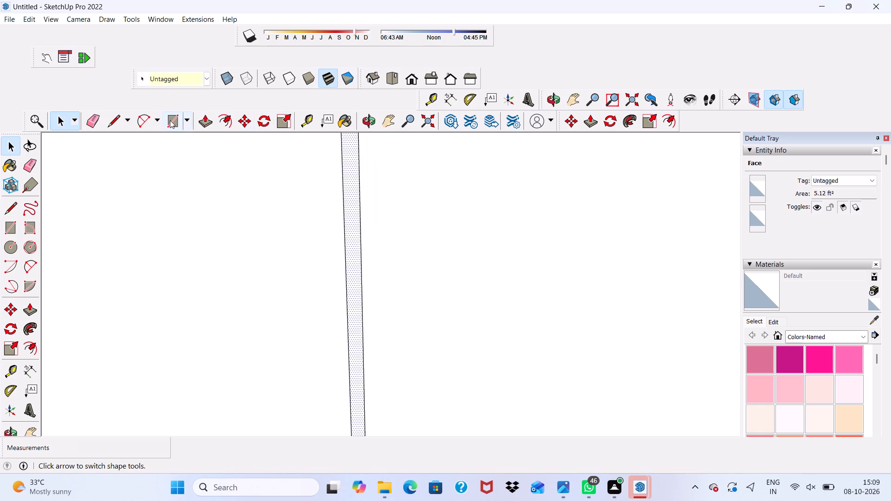
click(206, 124)
click(353, 198)
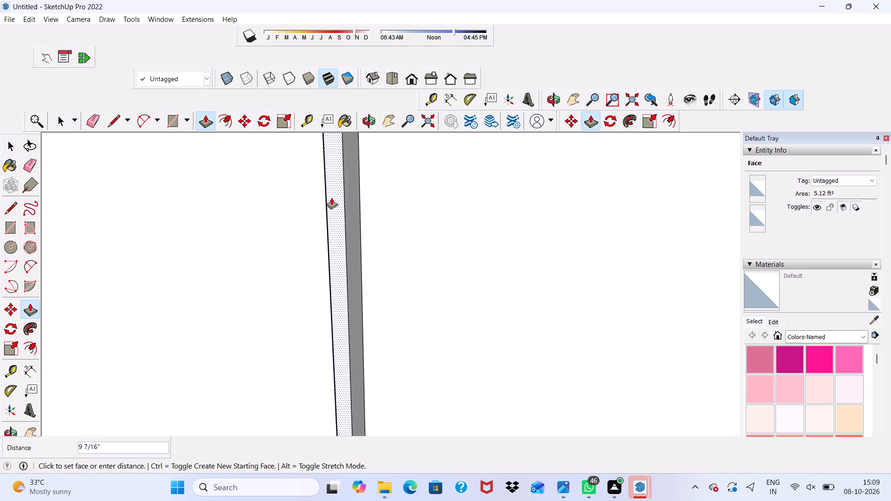
key(3)
key(shift+quotedbl)
key(Return)
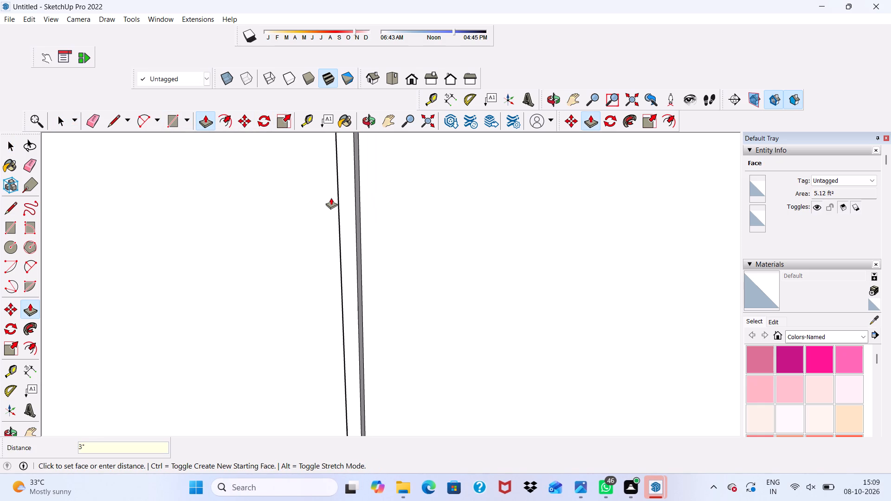
Examine the new raised frame and the overhanging upper level from the front, side and below.
scroll(331, 198, down, 11)
middle_drag(390, 225, 461, 151)
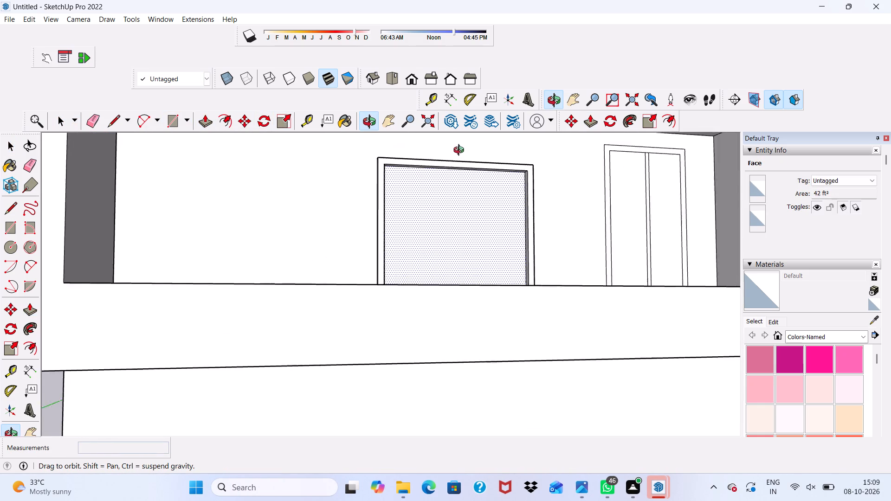
middle_drag(461, 151, 464, 203)
scroll(464, 204, up, 1)
scroll(464, 205, down, 4)
middle_drag(446, 257, 339, 209)
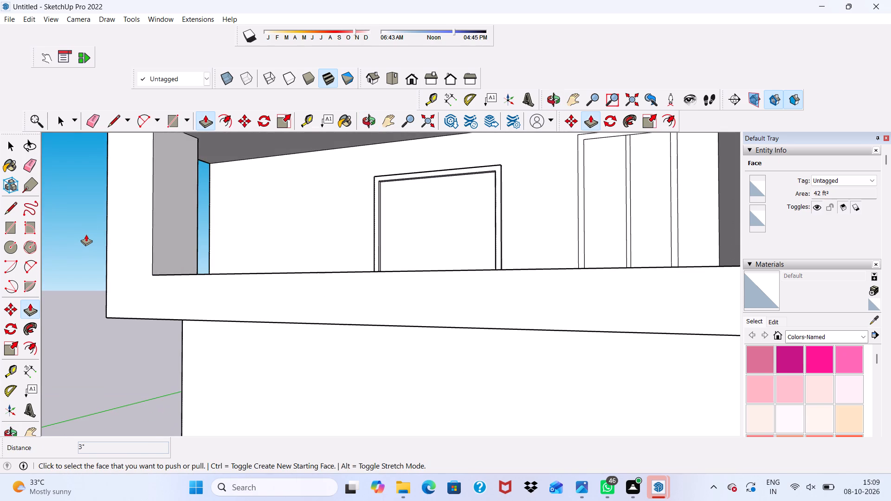
key(space)
click(83, 232)
scroll(88, 263, down, 7)
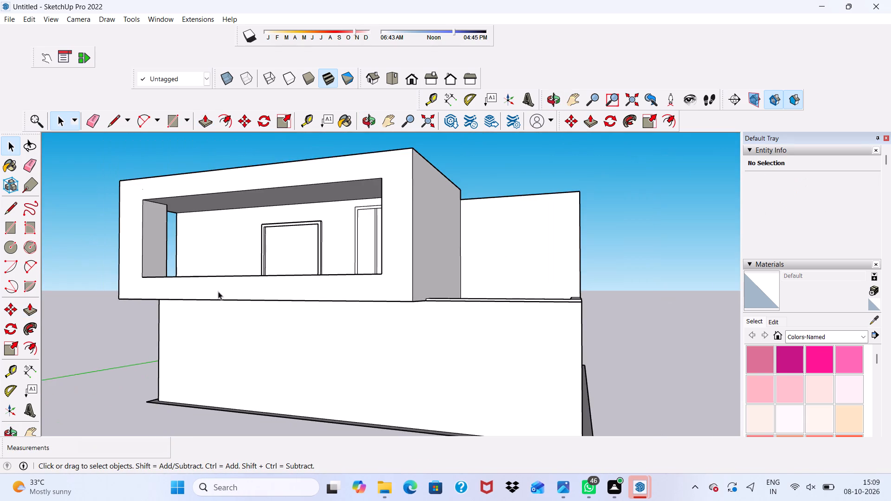
scroll(148, 292, up, 9)
scroll(207, 255, down, 1)
middle_drag(207, 255, 319, 227)
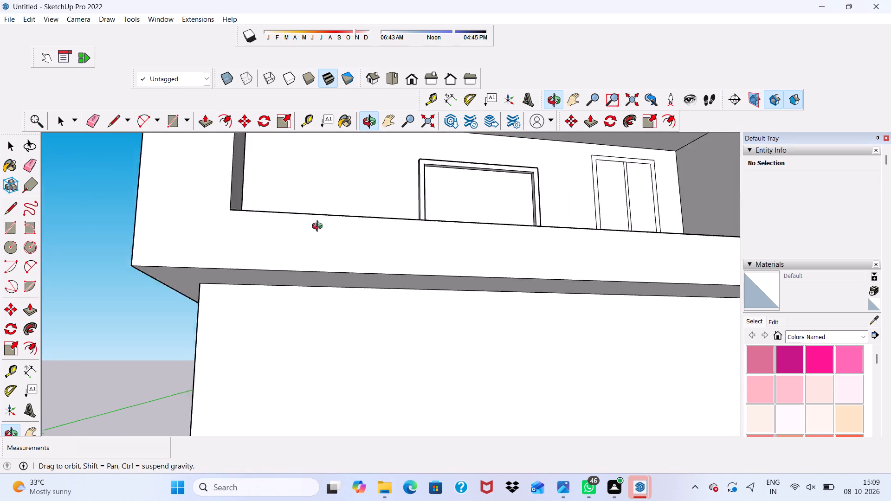
Undo the raised frame and its offset outline around the new rectangle on the recessed wall.
middle_drag(319, 227, 256, 273)
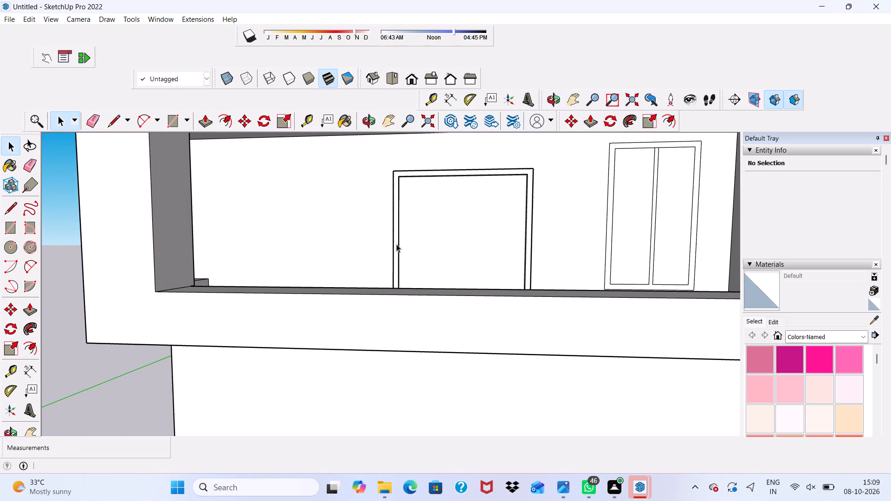
scroll(426, 243, up, 1)
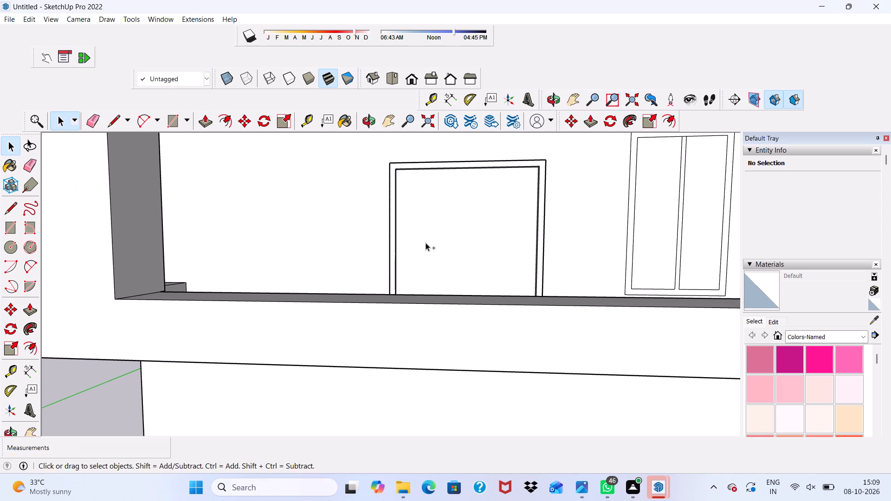
key(ctrl+z)
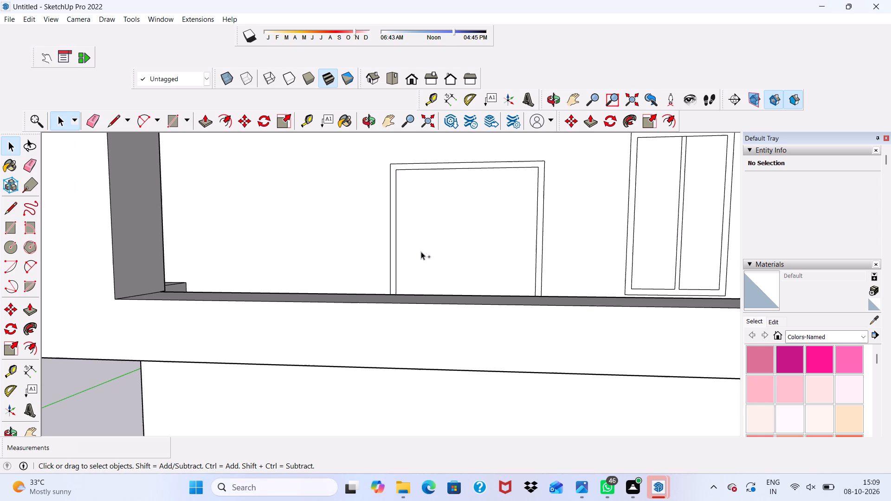
key(ctrl+z)
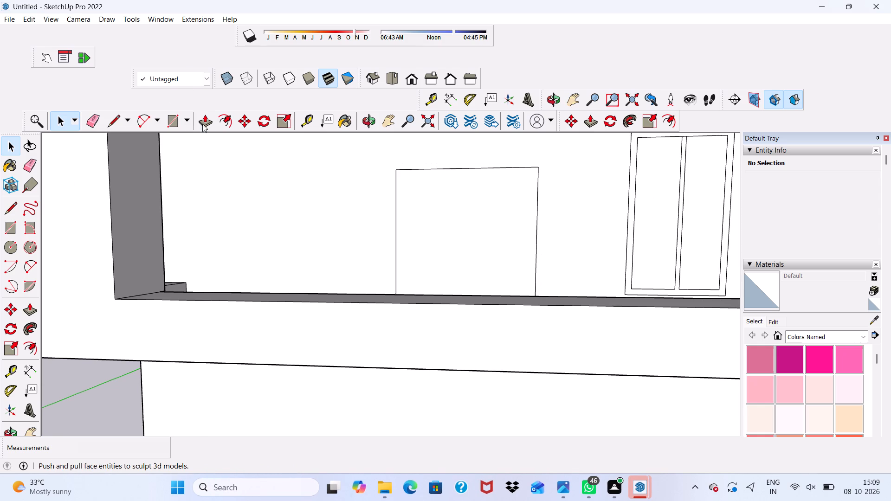
Push/Pull the plain rectangle on the recessed wall outward by 3" to form a raised panel.
click(202, 124)
click(435, 200)
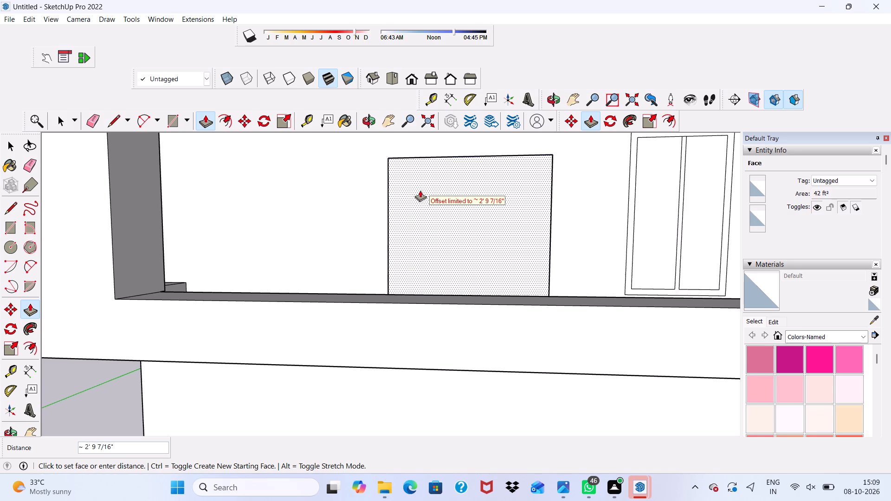
scroll(417, 172, up, 1)
scroll(425, 175, down, 4)
middle_drag(433, 179, 537, 206)
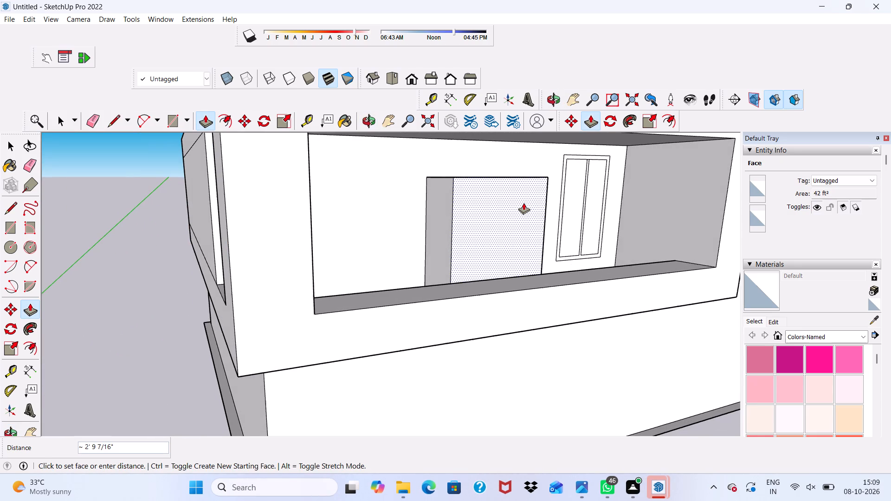
text(3")
key(Return)
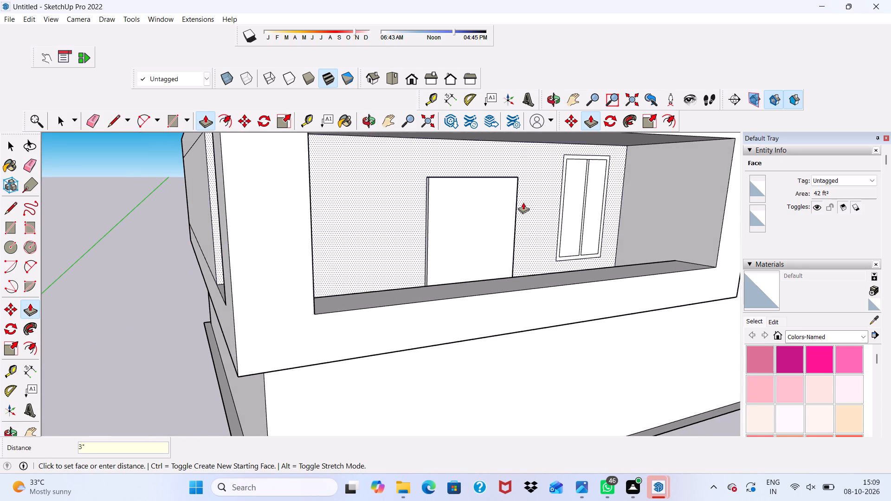
key(space)
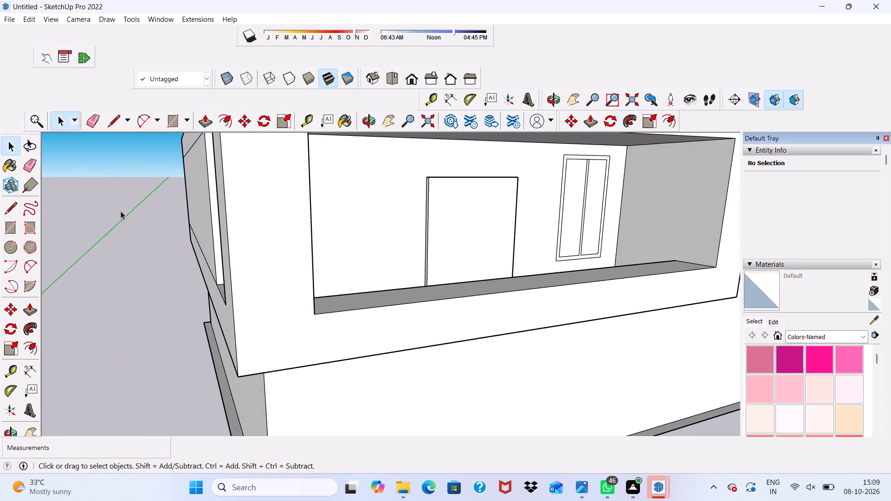
Draw a square about 2' 4" per side in the raised panel's upper-left corner.
click(177, 130)
scroll(463, 220, up, 2)
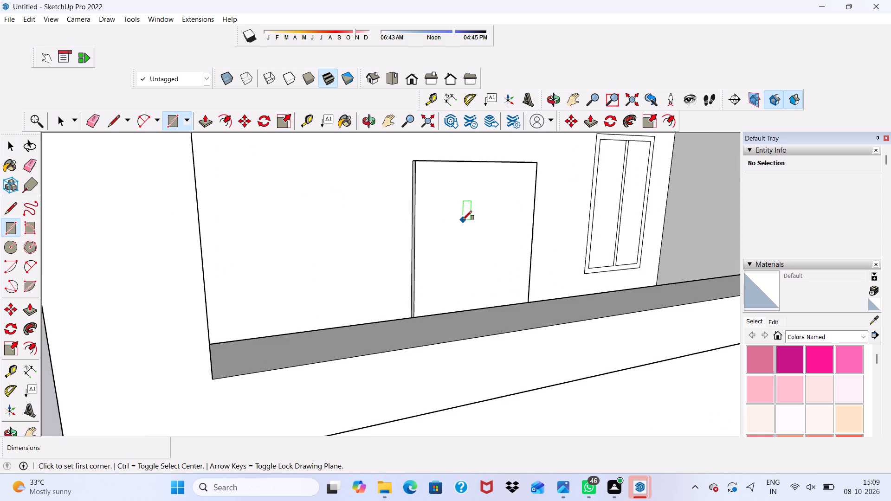
scroll(463, 220, up, 8)
scroll(411, 161, down, 5)
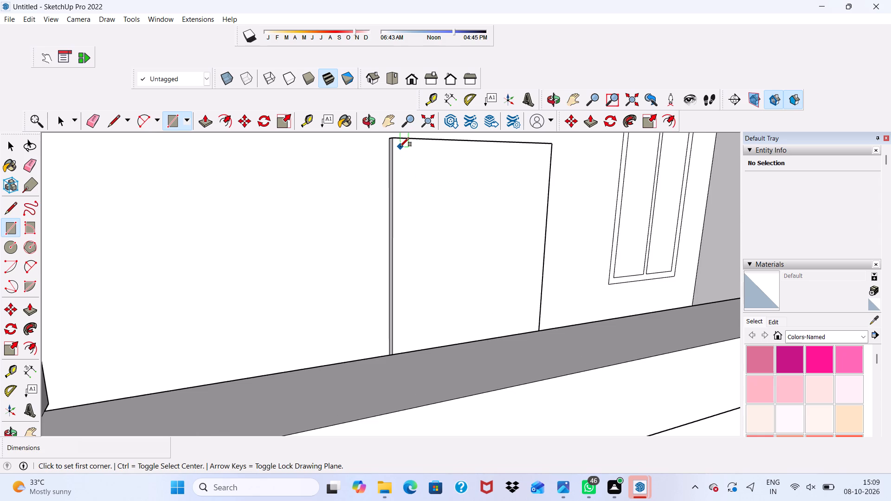
click(395, 143)
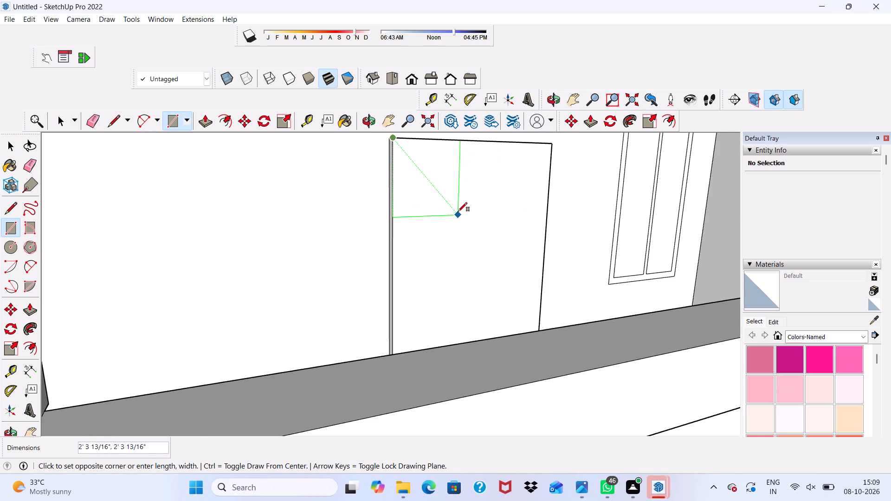
click(458, 212)
click(469, 142)
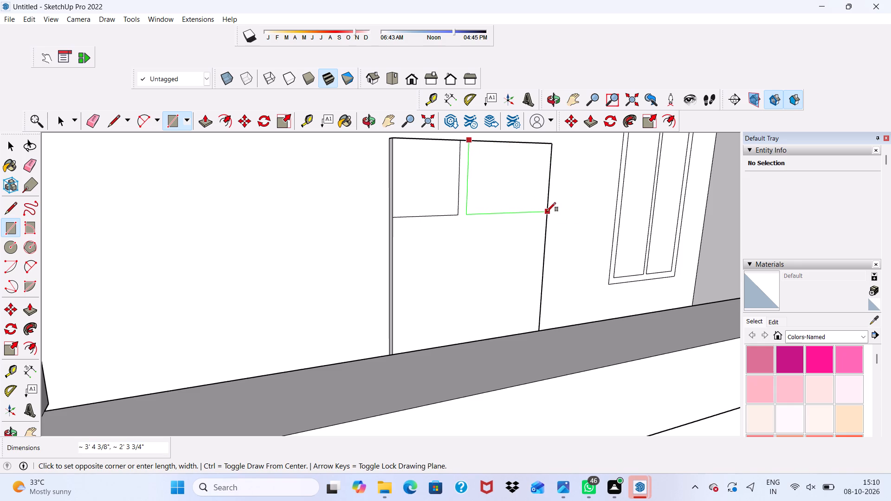
key(space)
Draw a rectangle of about 8 ft² in the raised panel's lower-right corner, reaching its side and bottom edges.
scroll(389, 254, down, 2)
middle_drag(401, 257, 370, 275)
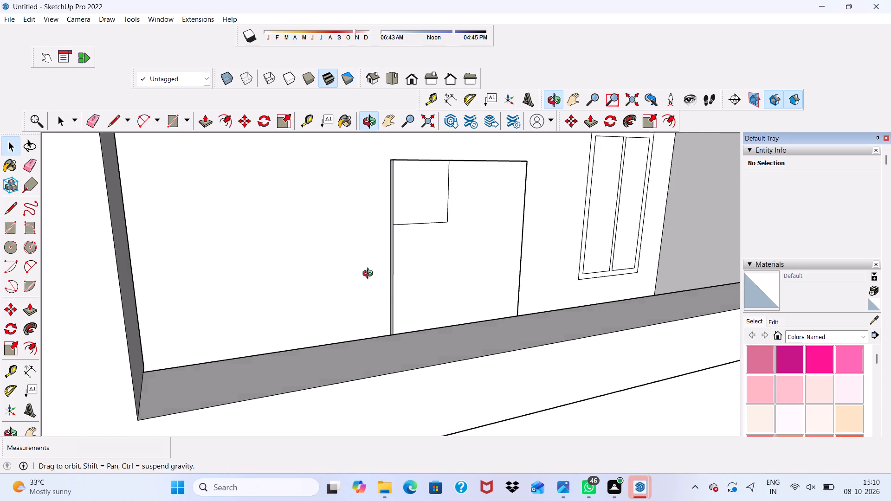
middle_drag(370, 275, 255, 312)
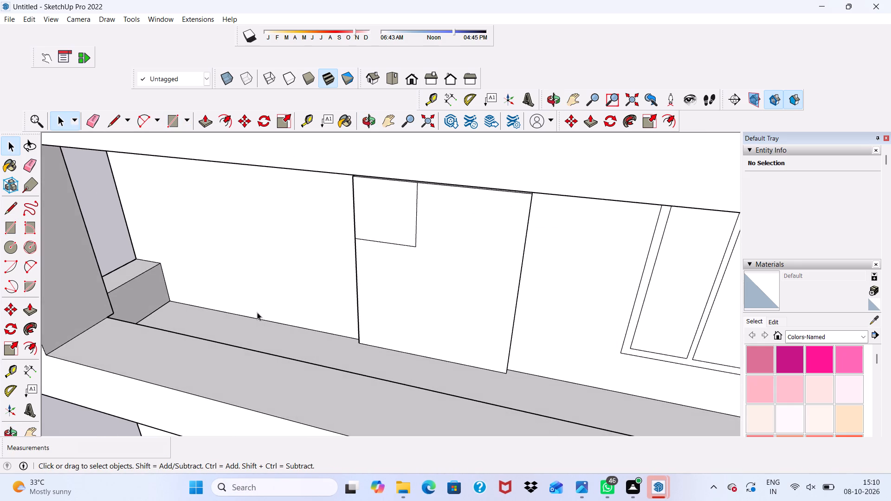
click(170, 118)
scroll(475, 307, up, 2)
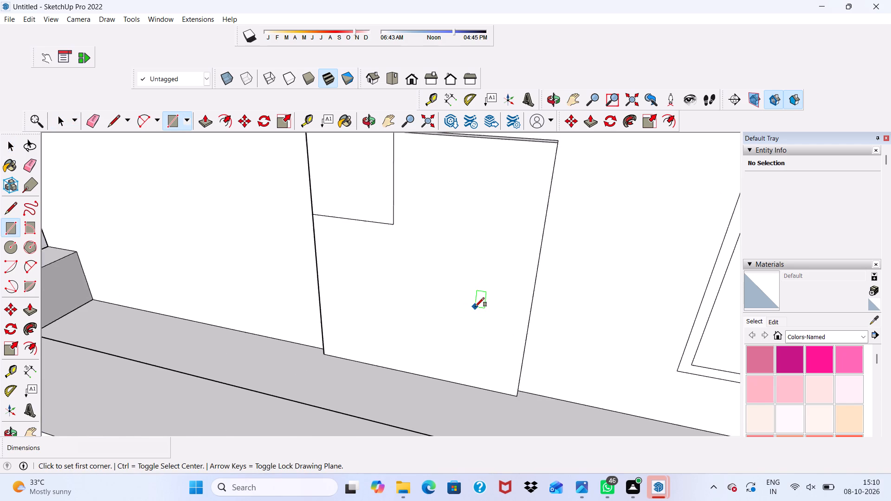
scroll(475, 307, up, 4)
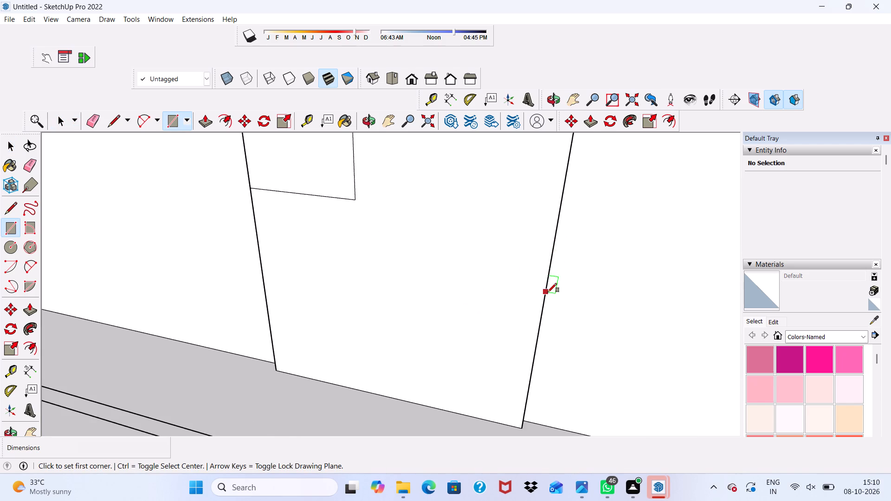
click(547, 293)
scroll(396, 338, down, 1)
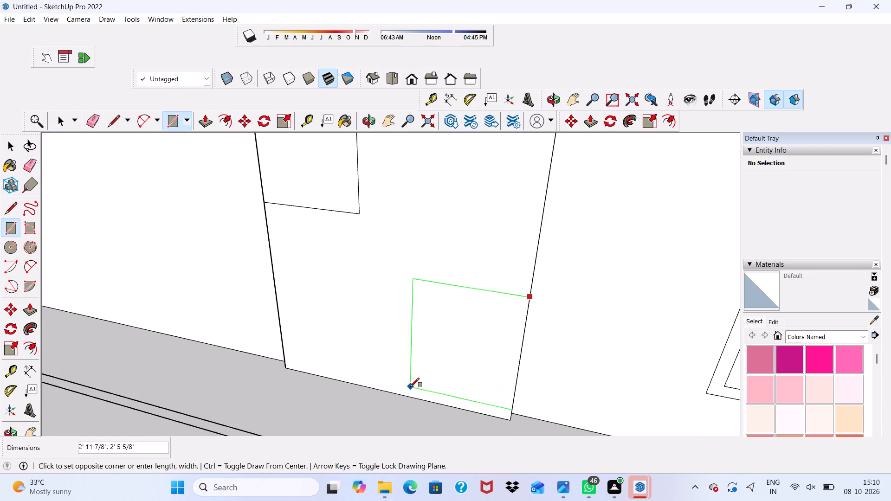
click(413, 395)
scroll(395, 329, down, 3)
middle_drag(424, 232, 484, 127)
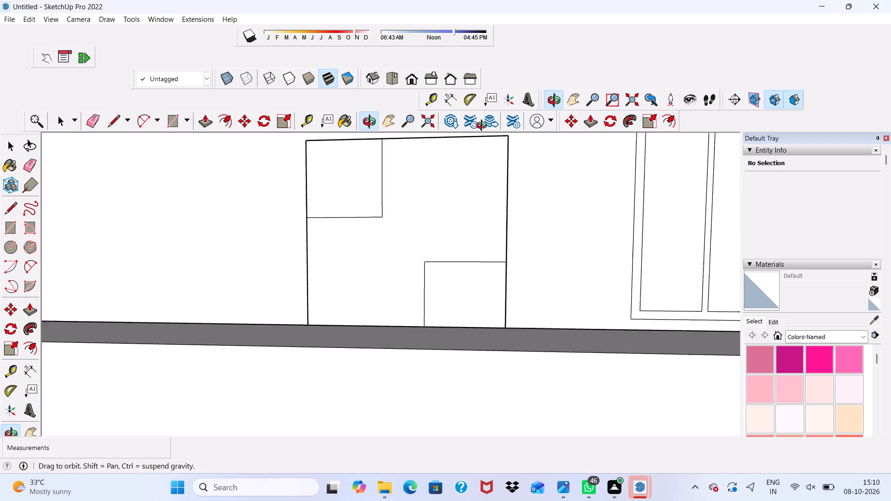
middle_drag(484, 127, 485, 167)
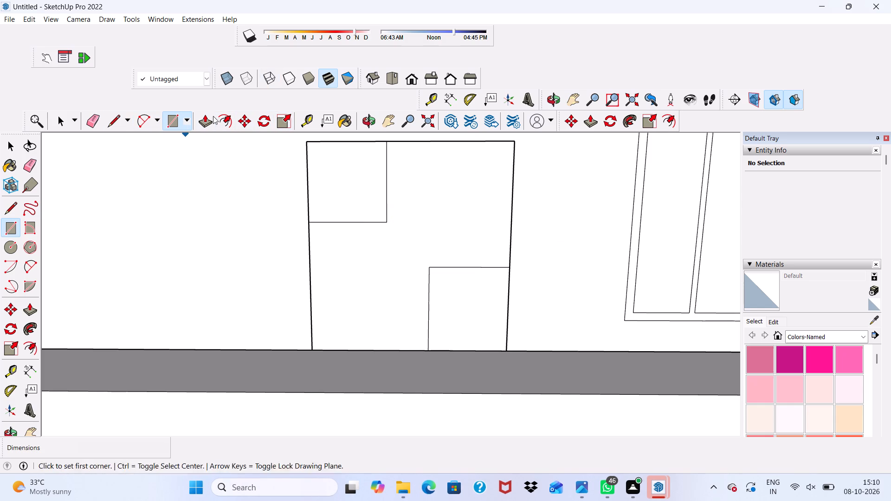
Draw a circle of about 139 in² on the raised panel between the upper-left square and the lower-right rectangle.
click(12, 244)
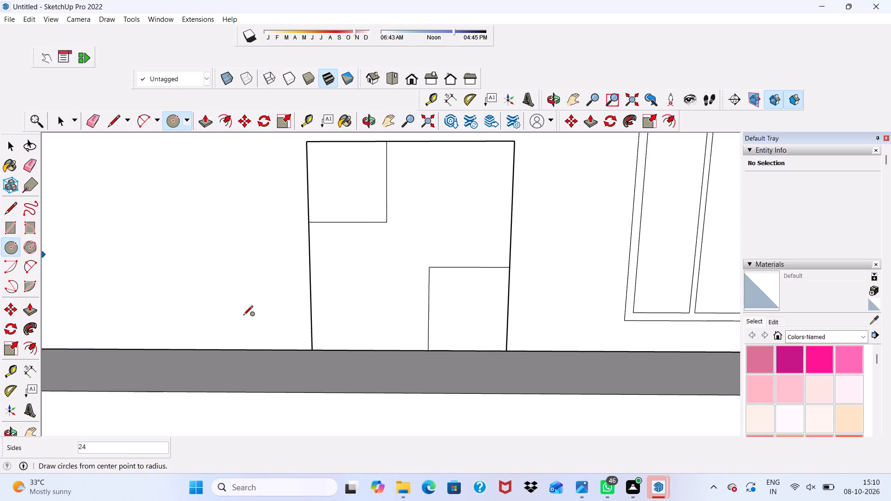
scroll(372, 223, up, 4)
scroll(444, 258, up, 2)
click(439, 250)
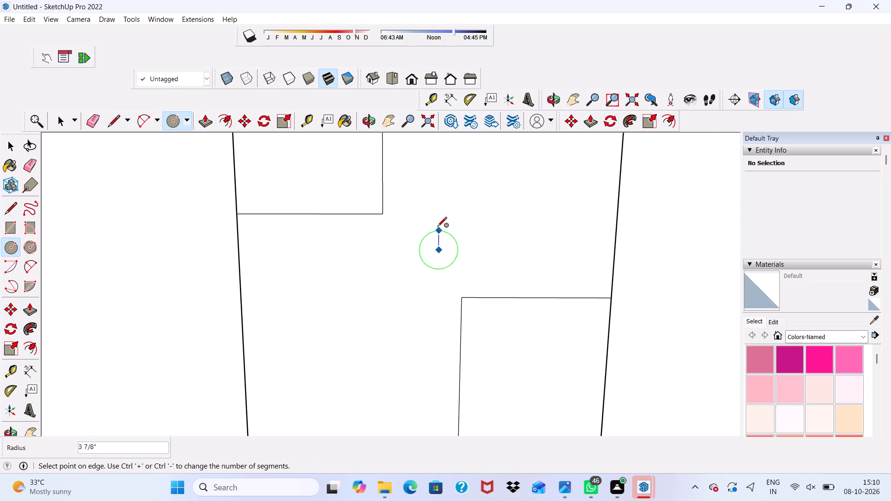
click(438, 215)
scroll(418, 302, down, 13)
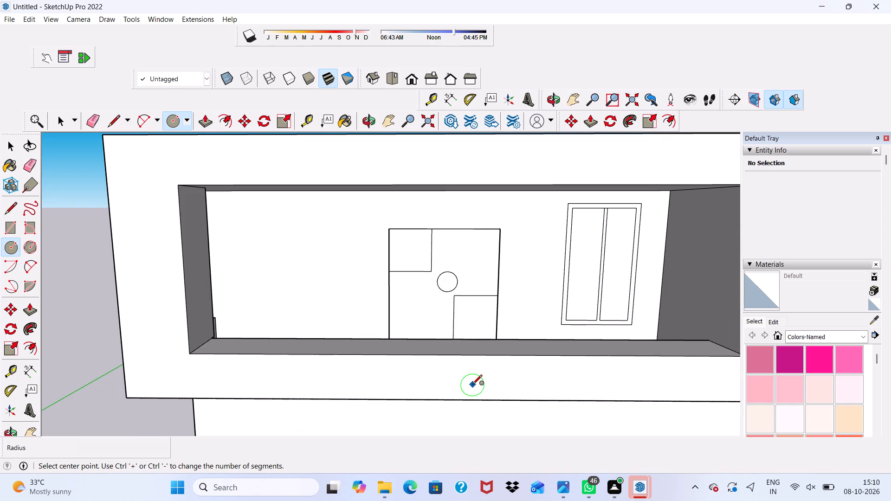
key(space)
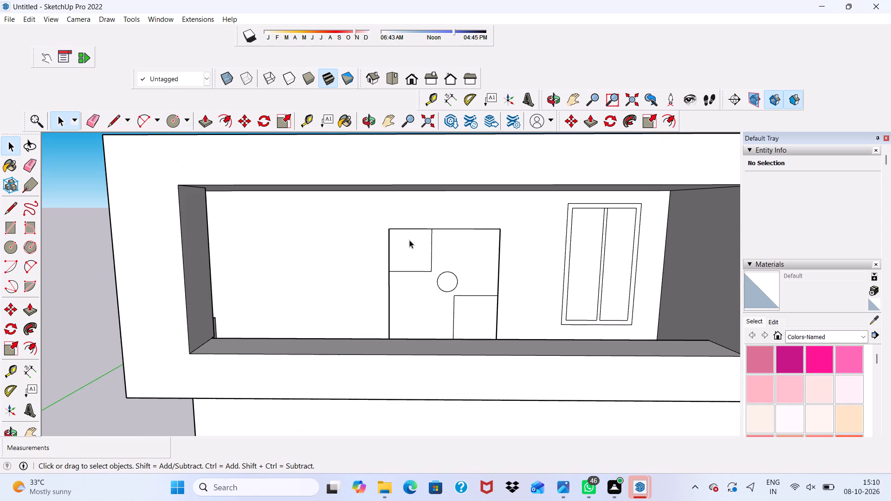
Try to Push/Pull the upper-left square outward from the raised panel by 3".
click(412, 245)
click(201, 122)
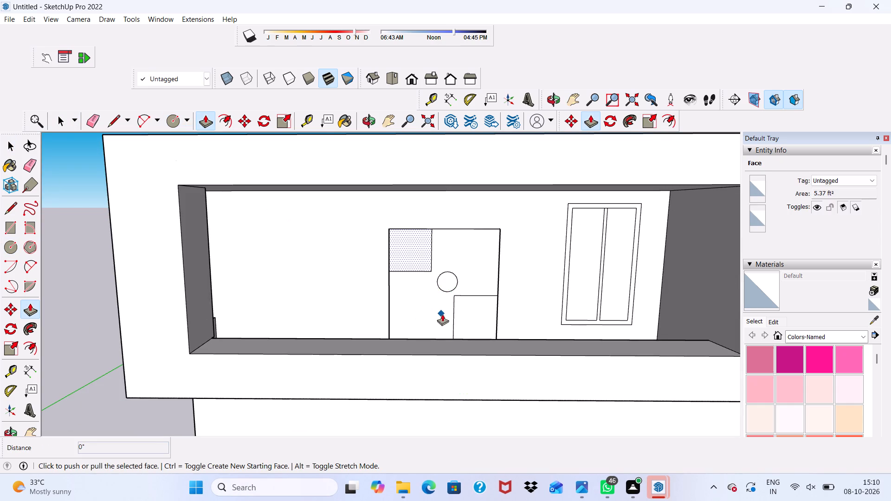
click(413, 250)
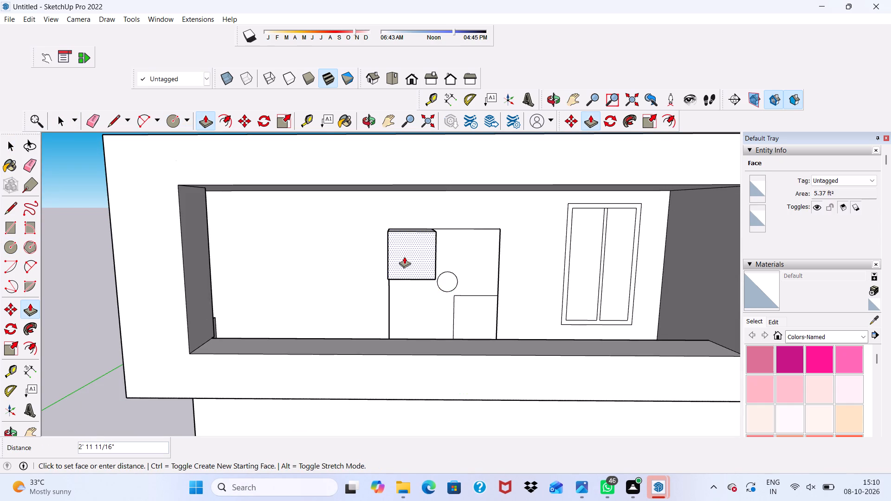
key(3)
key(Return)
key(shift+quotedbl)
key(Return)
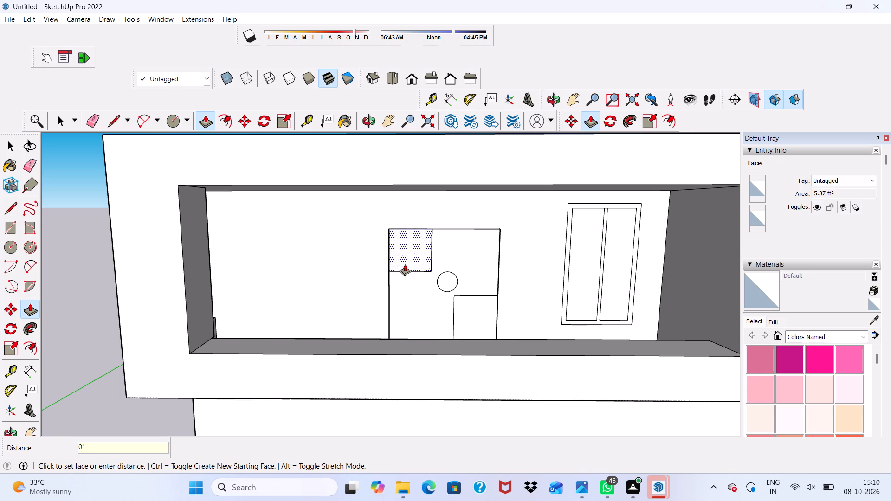
Push/Pull the lower-right rectangle outward from the raised panel by 3".
scroll(427, 276, up, 6)
scroll(485, 300, up, 3)
click(467, 305)
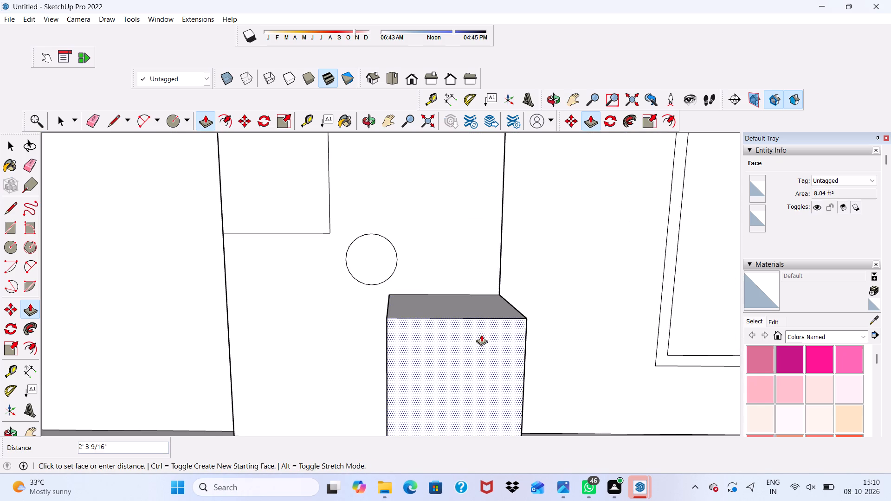
key(3)
key(shift+quotedbl)
key(Return)
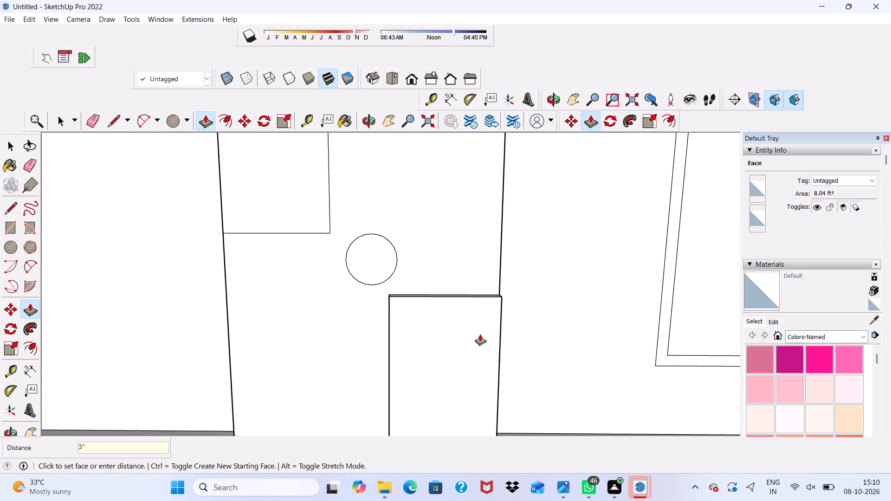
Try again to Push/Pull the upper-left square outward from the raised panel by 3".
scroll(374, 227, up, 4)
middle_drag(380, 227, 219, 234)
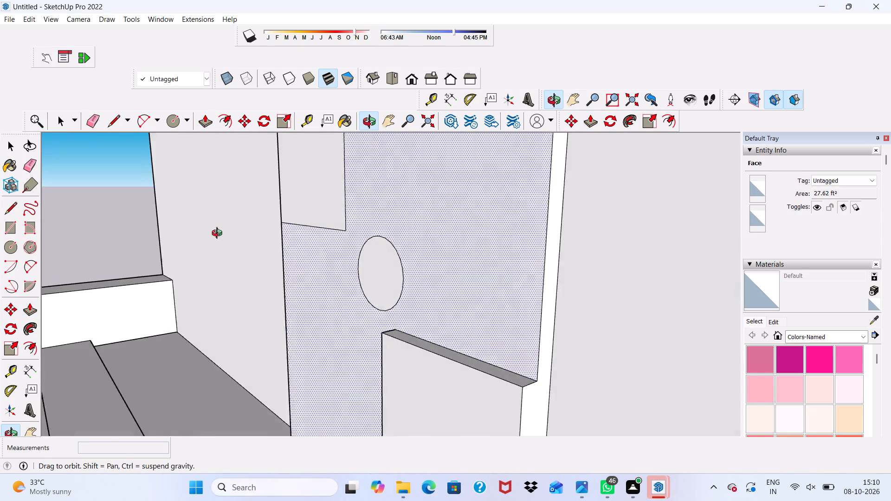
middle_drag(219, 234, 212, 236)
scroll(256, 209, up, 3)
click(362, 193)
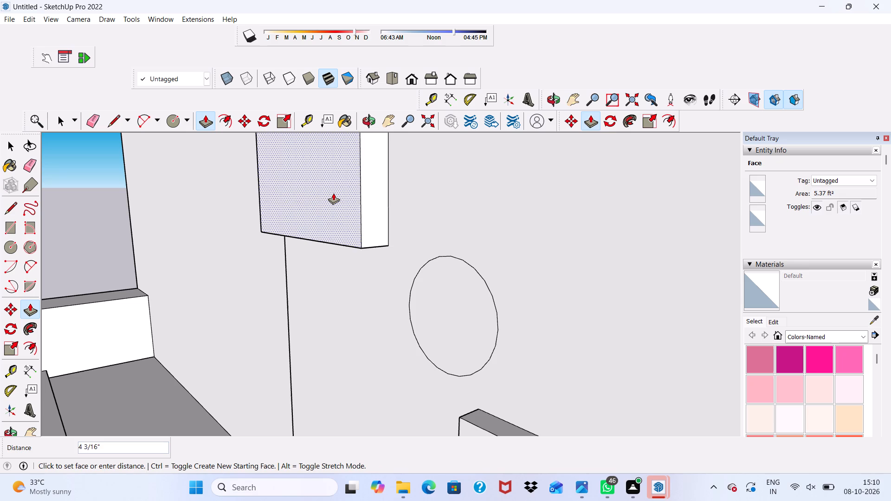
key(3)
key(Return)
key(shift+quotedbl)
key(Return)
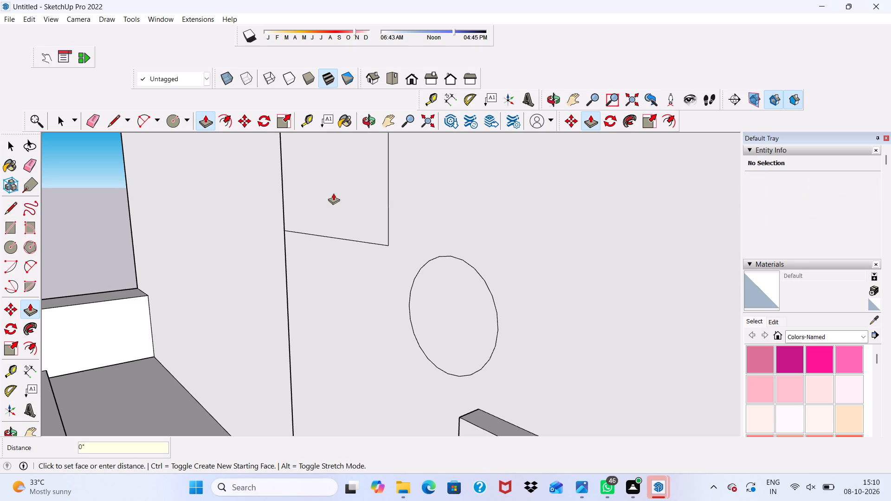
Push/Pull the upper-left square outward from the raised panel by 3".
scroll(291, 159, down, 6)
middle_drag(270, 235, 537, 254)
scroll(578, 196, up, 4)
click(567, 181)
key(3)
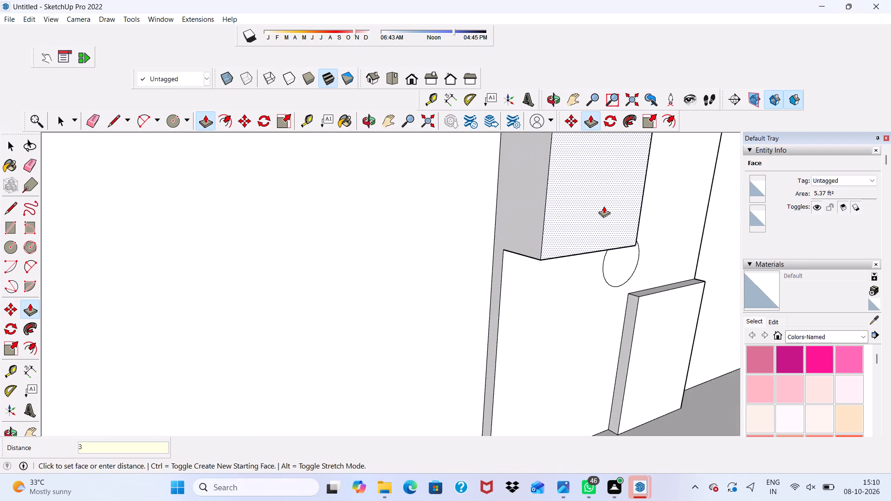
key(shift+quotedbl)
key(Return)
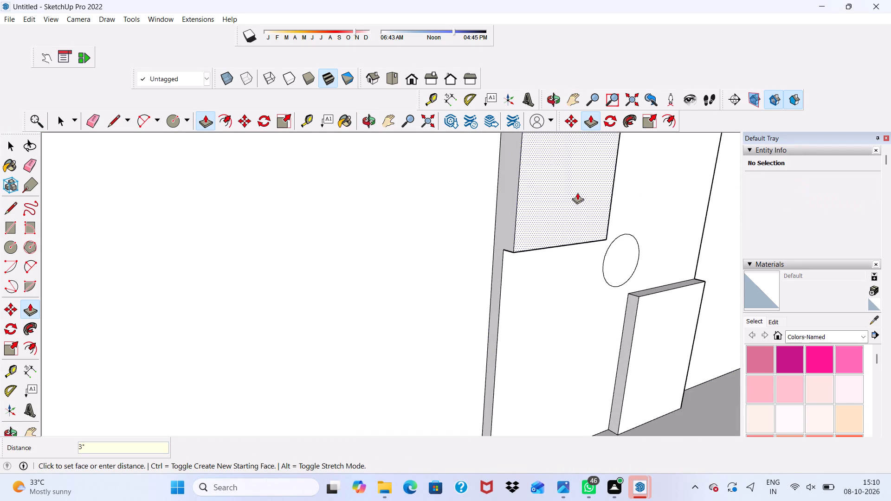
Push/Pull the circle outward from the raised panel by 3", level with the face of the upper-left square.
scroll(646, 262, up, 4)
click(612, 253)
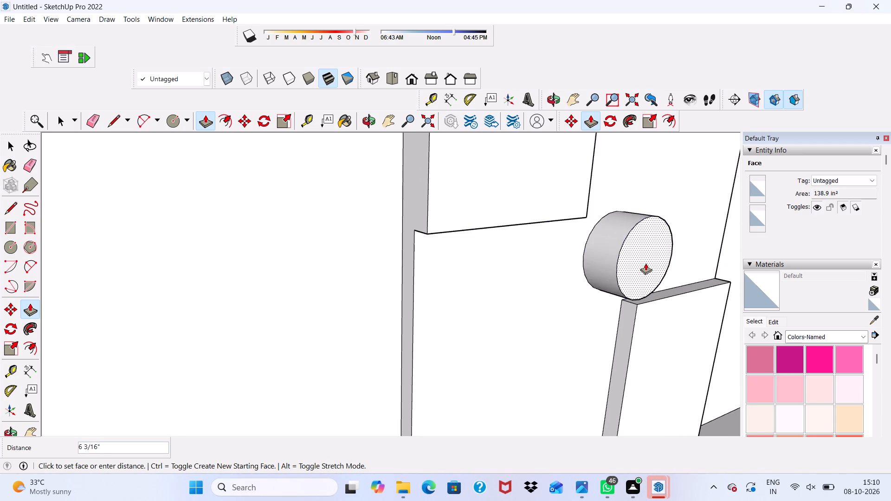
click(572, 199)
scroll(572, 215, down, 6)
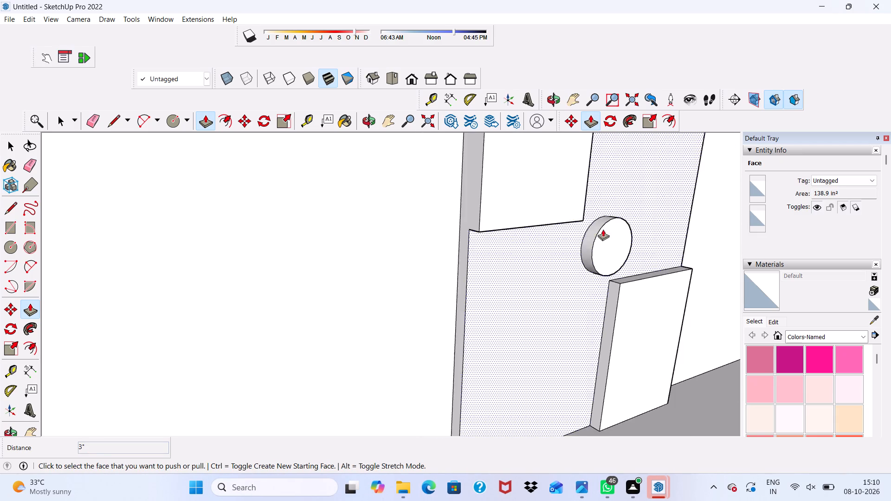
Examine the raised panel, the recessed upper wall and the whole two-level building from several angles.
scroll(603, 229, down, 8)
middle_drag(600, 231, 467, 204)
scroll(482, 186, down, 8)
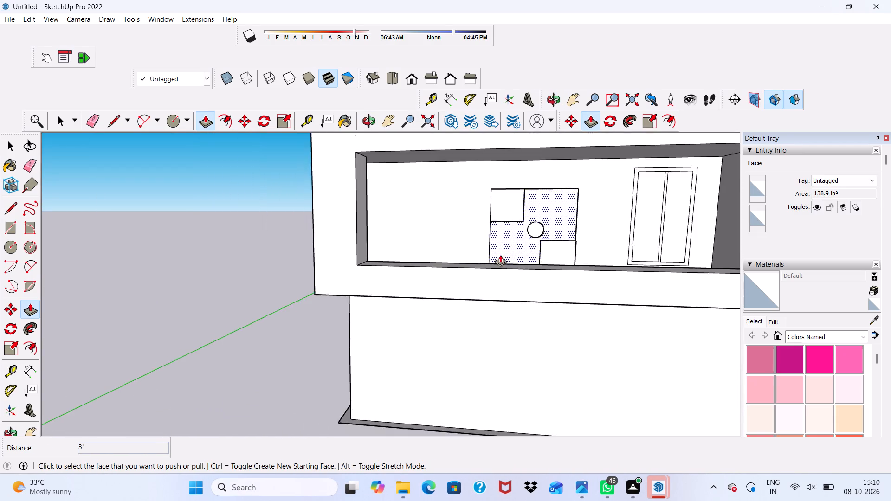
middle_drag(500, 255, 540, 242)
scroll(520, 206, up, 4)
scroll(613, 281, down, 4)
middle_drag(484, 275, 467, 283)
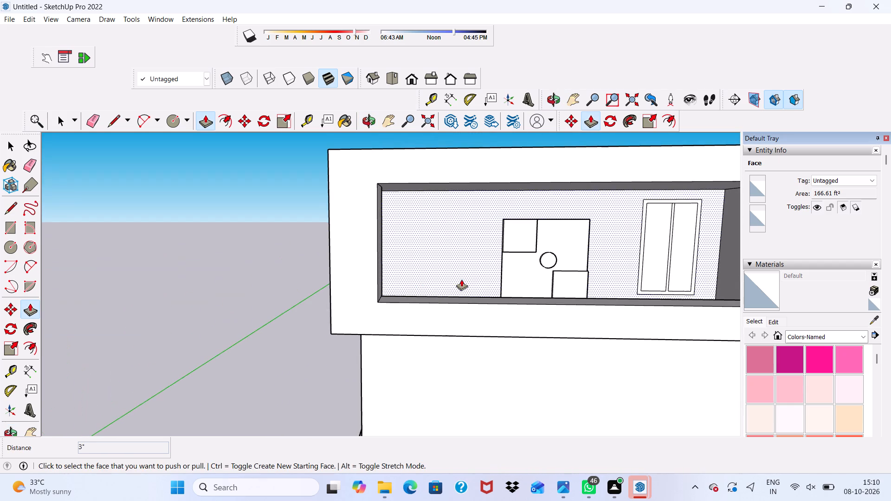
scroll(450, 270, down, 4)
scroll(478, 322, up, 3)
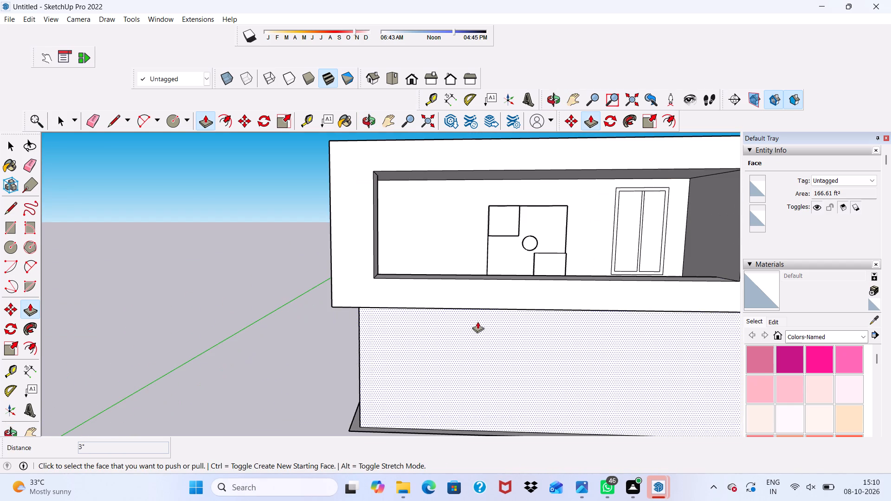
key(space)
scroll(472, 320, up, 4)
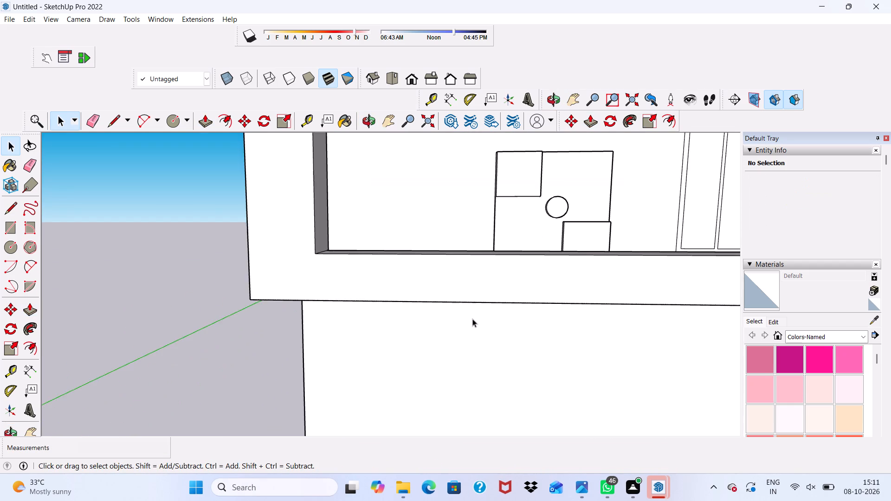
scroll(471, 308, down, 1)
middle_drag(471, 308, 332, 328)
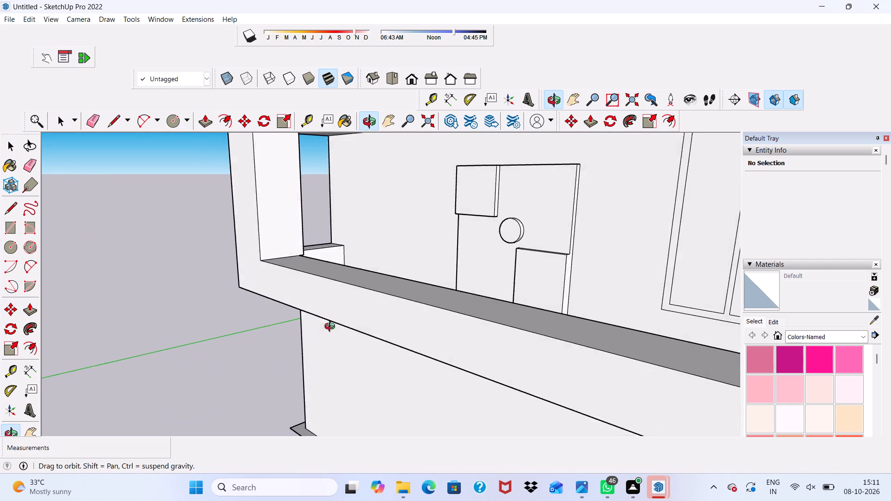
middle_drag(332, 328, 513, 326)
scroll(518, 281, up, 1)
scroll(518, 269, down, 5)
middle_drag(507, 386, 464, 331)
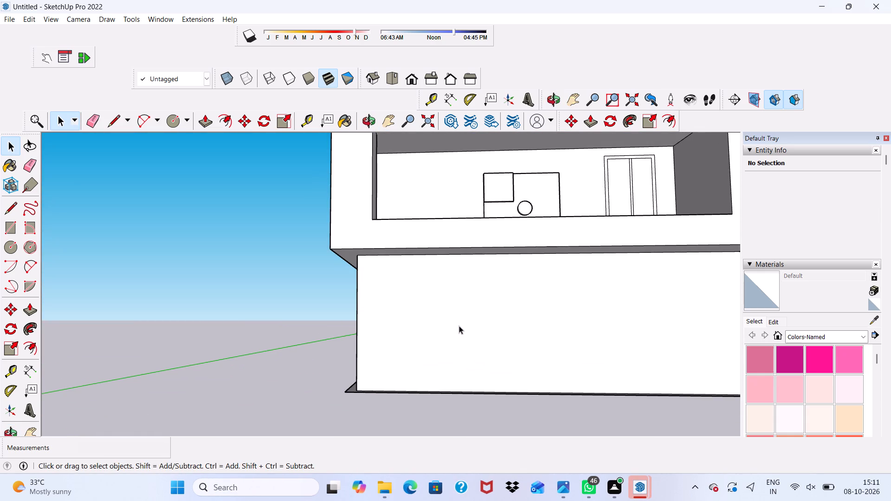
scroll(487, 290, down, 8)
middle_drag(480, 291, 482, 303)
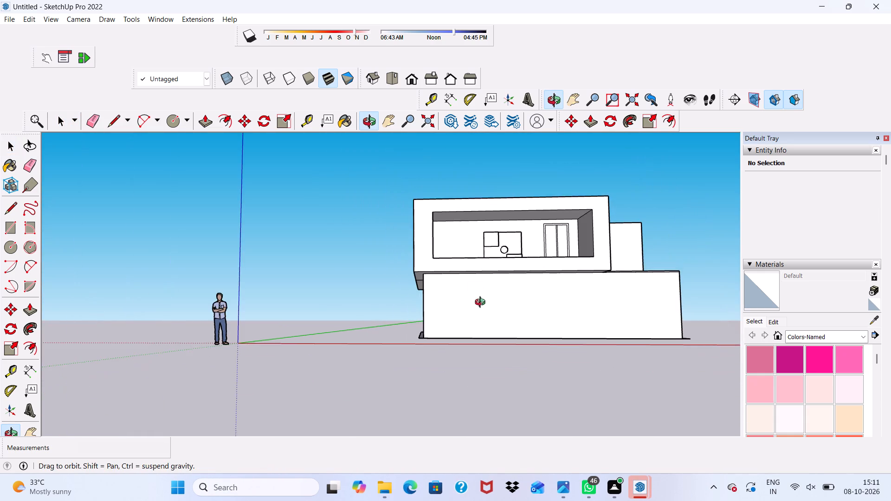
middle_drag(482, 303, 487, 335)
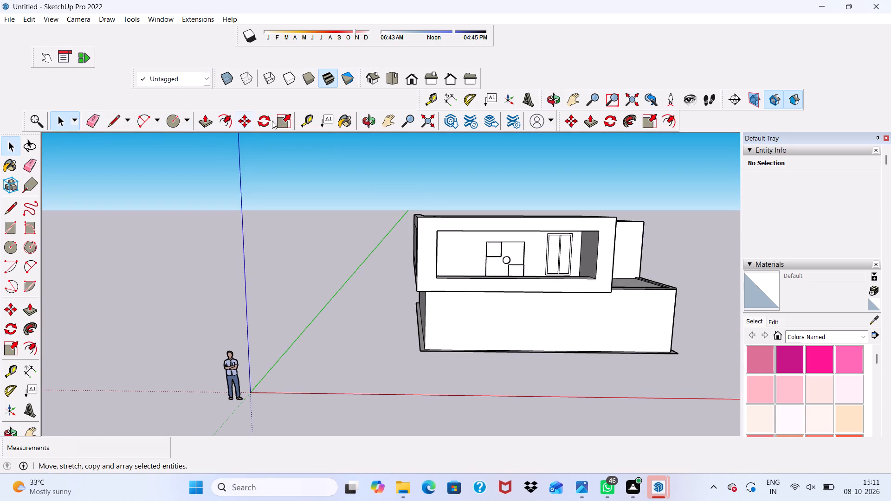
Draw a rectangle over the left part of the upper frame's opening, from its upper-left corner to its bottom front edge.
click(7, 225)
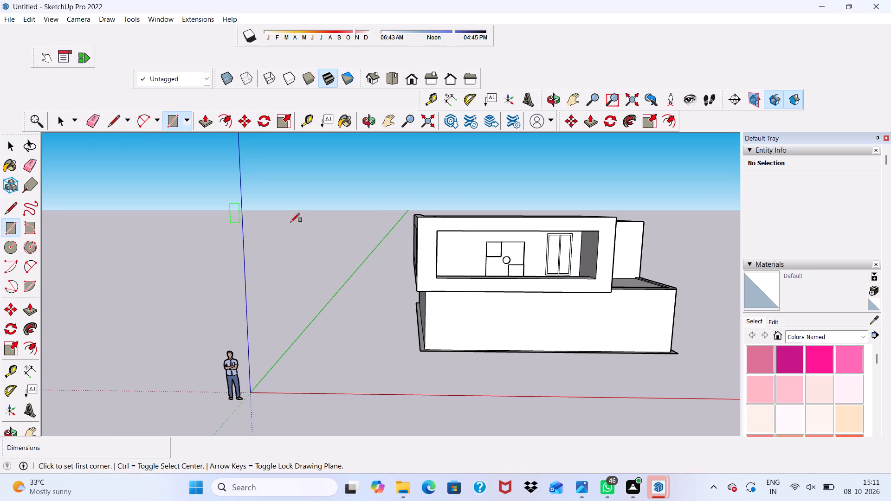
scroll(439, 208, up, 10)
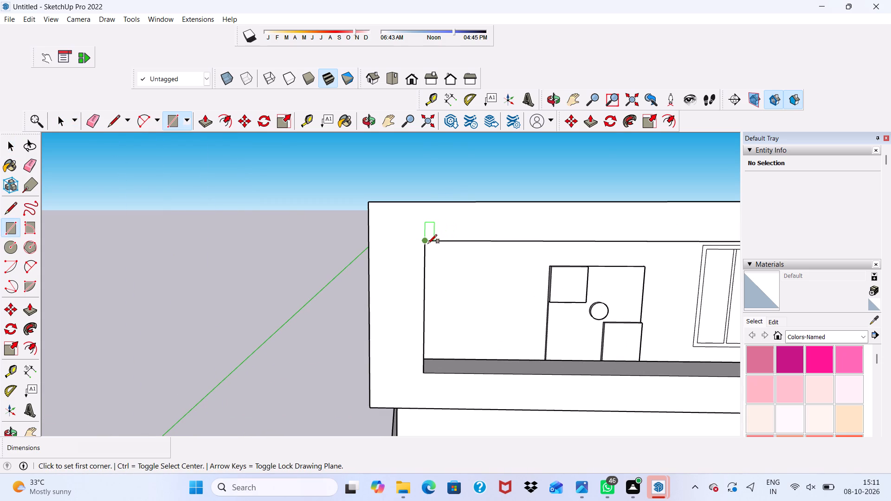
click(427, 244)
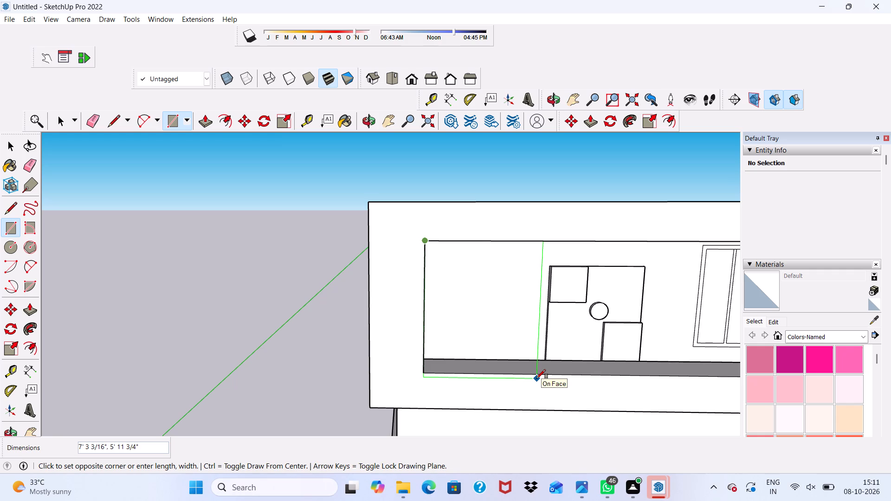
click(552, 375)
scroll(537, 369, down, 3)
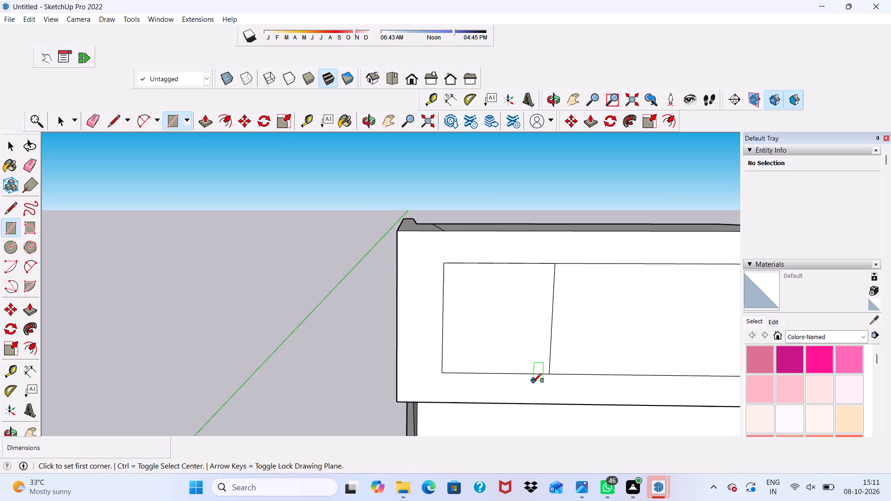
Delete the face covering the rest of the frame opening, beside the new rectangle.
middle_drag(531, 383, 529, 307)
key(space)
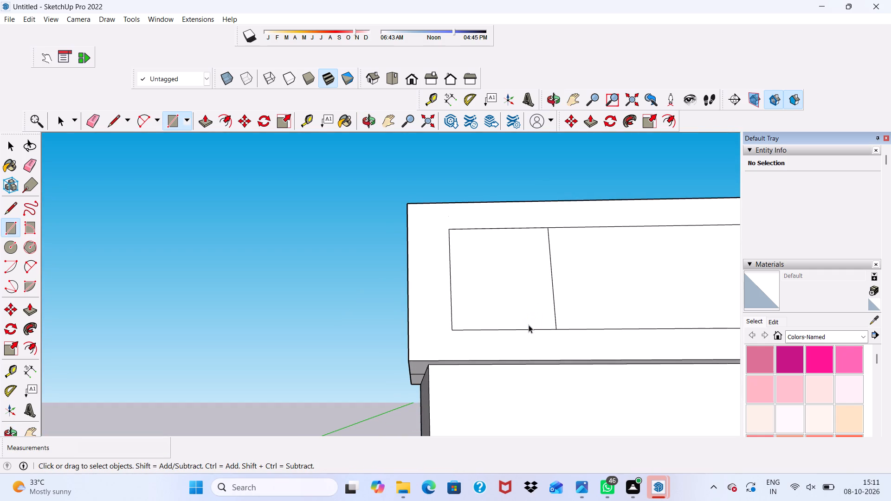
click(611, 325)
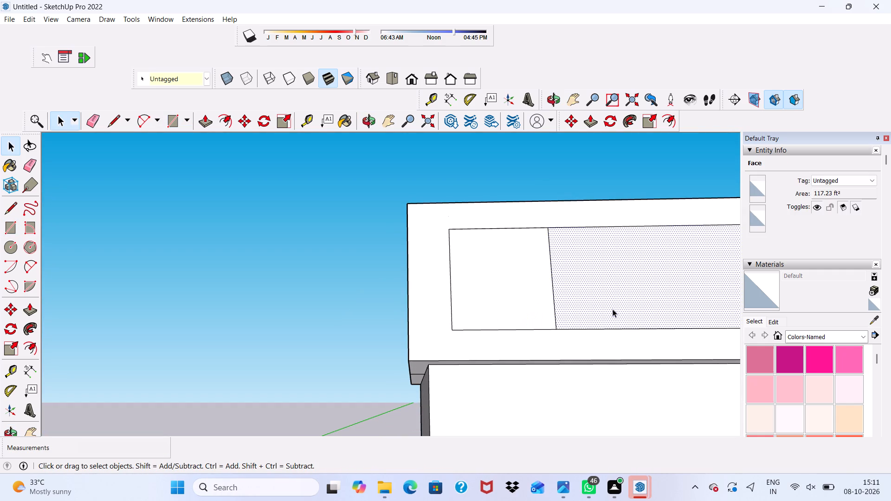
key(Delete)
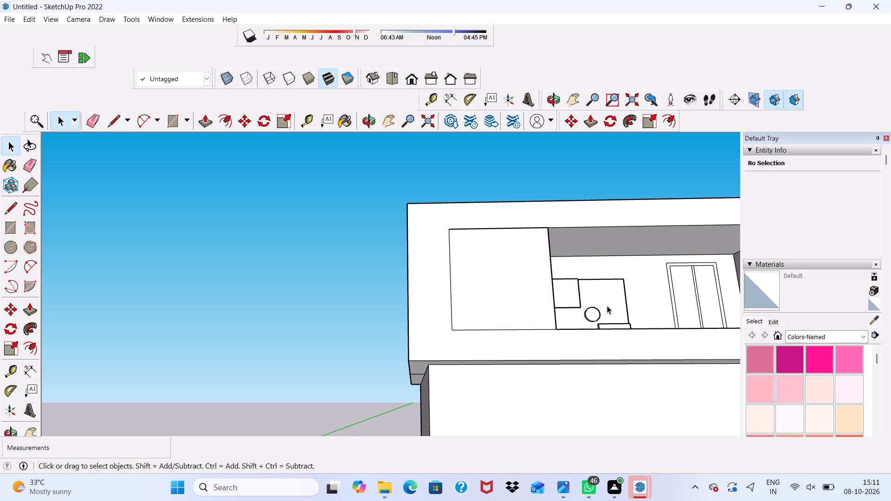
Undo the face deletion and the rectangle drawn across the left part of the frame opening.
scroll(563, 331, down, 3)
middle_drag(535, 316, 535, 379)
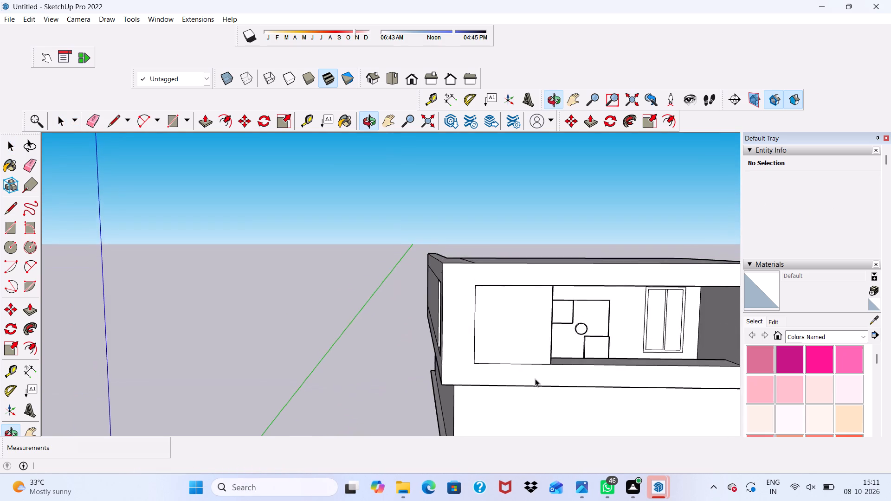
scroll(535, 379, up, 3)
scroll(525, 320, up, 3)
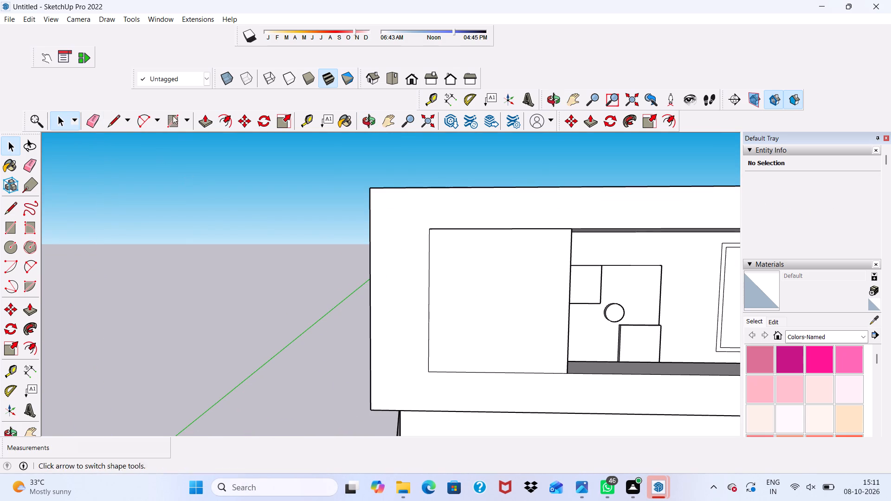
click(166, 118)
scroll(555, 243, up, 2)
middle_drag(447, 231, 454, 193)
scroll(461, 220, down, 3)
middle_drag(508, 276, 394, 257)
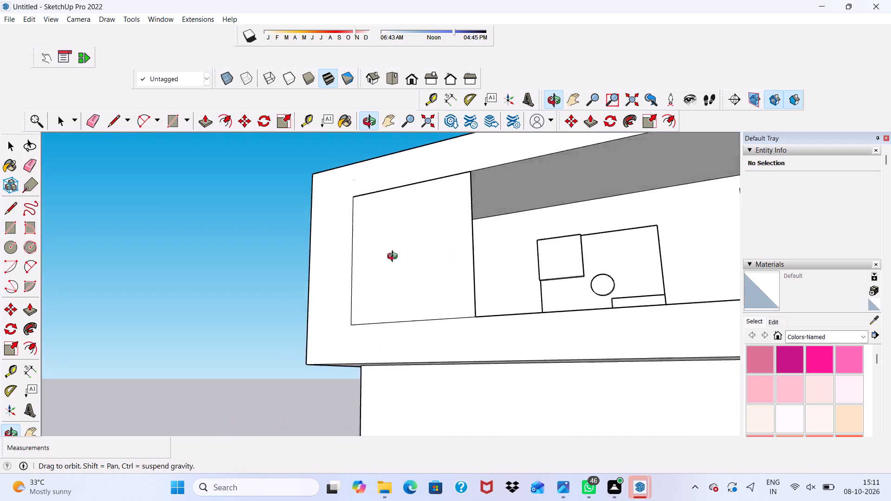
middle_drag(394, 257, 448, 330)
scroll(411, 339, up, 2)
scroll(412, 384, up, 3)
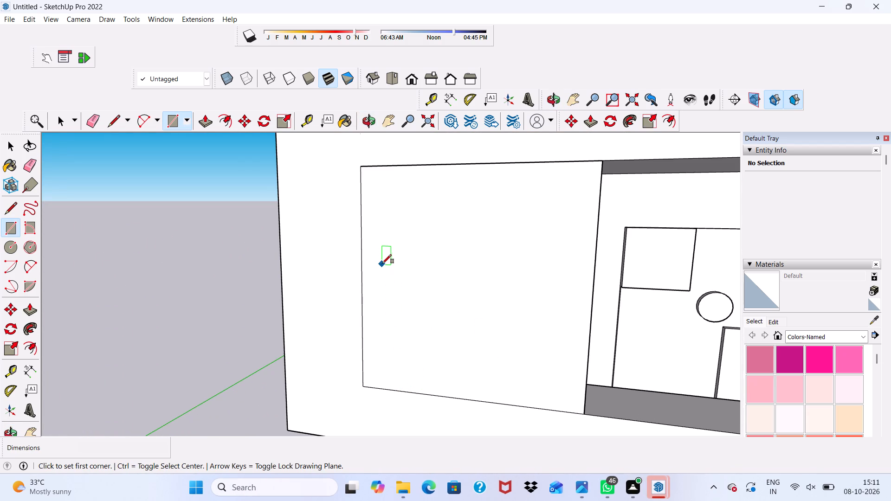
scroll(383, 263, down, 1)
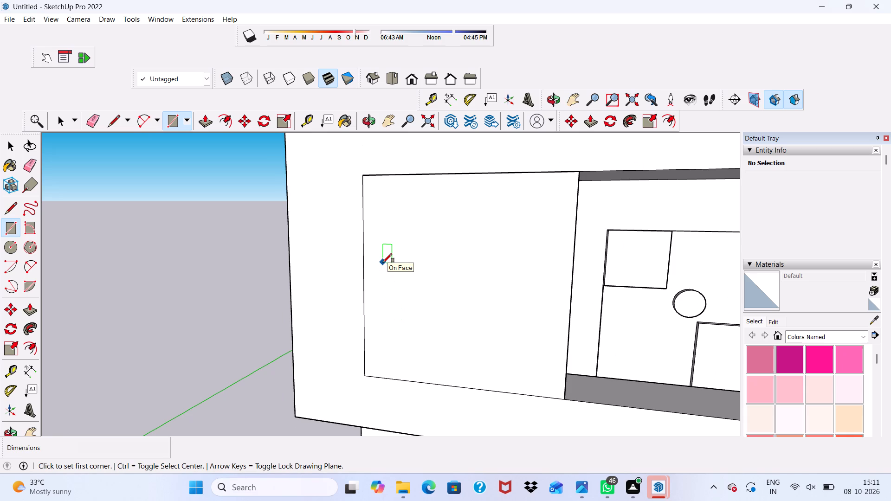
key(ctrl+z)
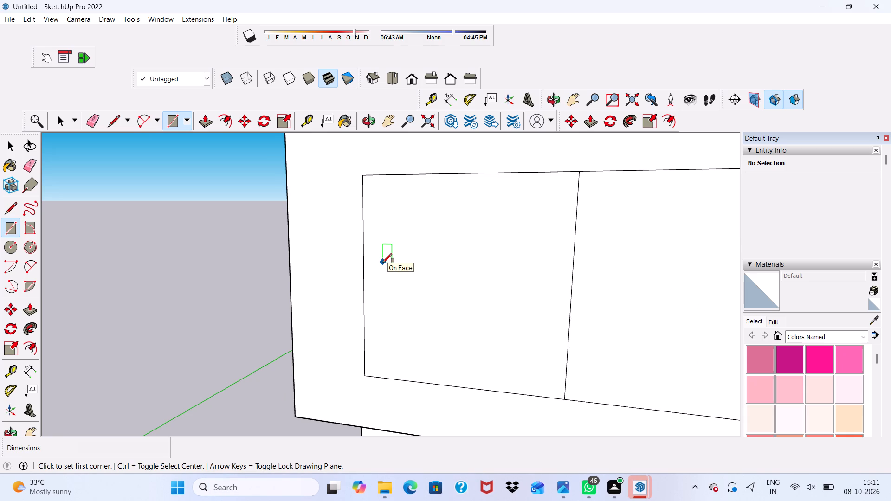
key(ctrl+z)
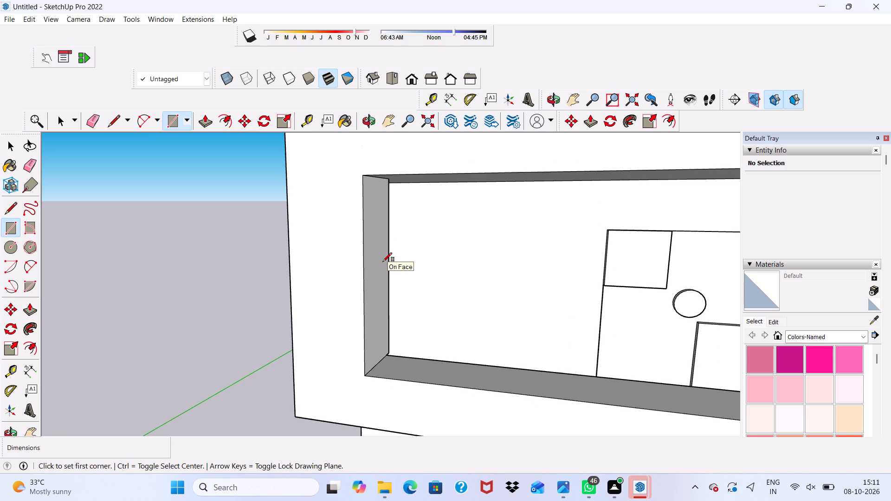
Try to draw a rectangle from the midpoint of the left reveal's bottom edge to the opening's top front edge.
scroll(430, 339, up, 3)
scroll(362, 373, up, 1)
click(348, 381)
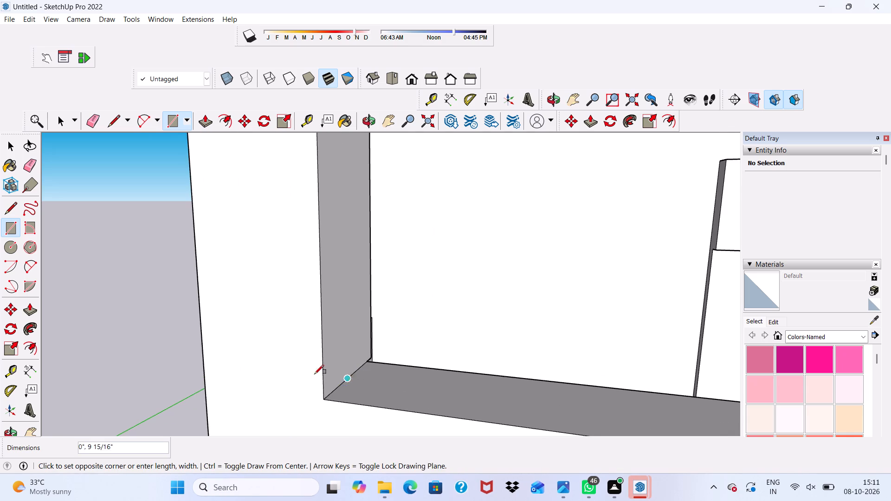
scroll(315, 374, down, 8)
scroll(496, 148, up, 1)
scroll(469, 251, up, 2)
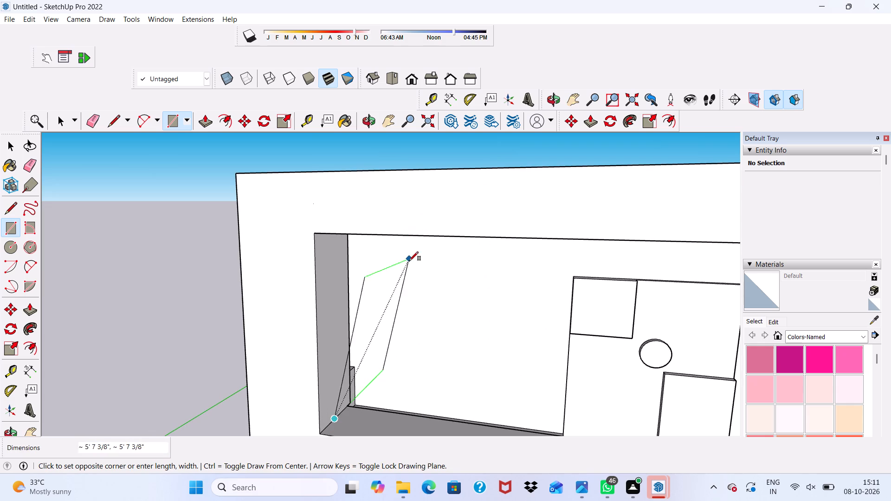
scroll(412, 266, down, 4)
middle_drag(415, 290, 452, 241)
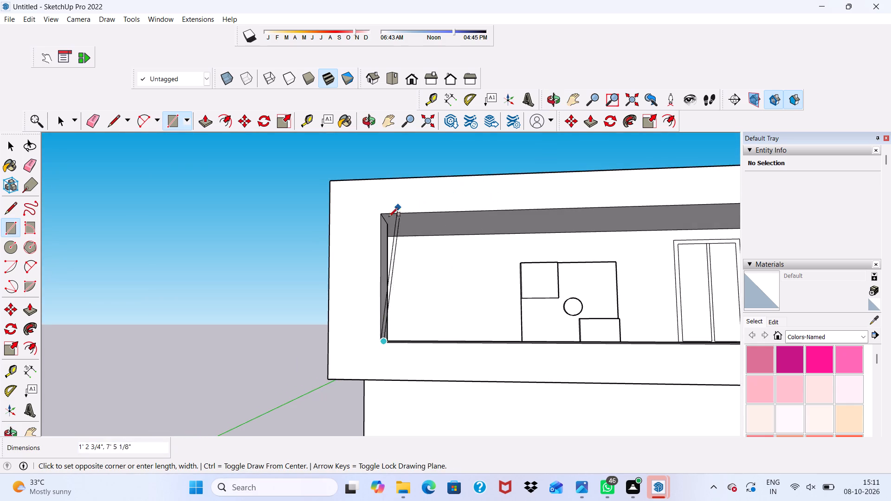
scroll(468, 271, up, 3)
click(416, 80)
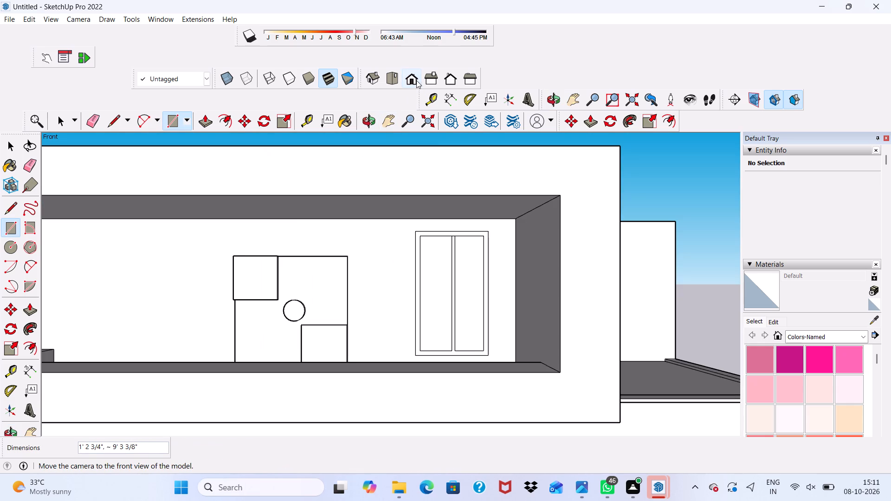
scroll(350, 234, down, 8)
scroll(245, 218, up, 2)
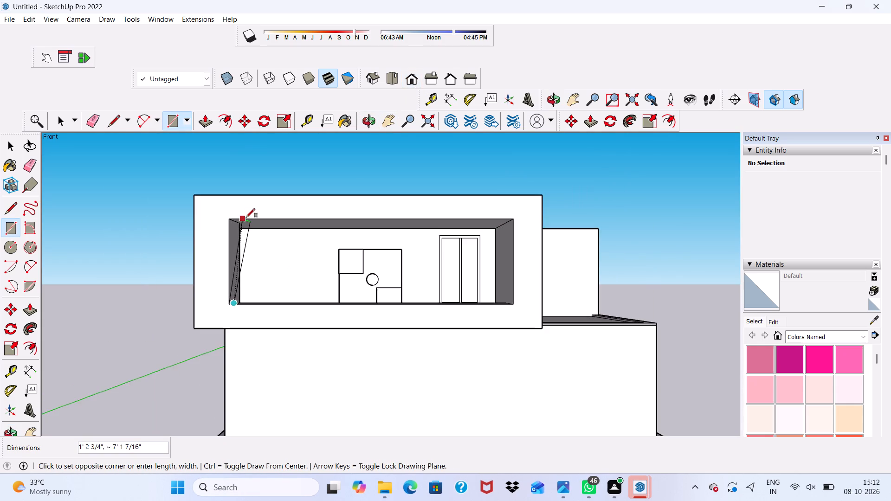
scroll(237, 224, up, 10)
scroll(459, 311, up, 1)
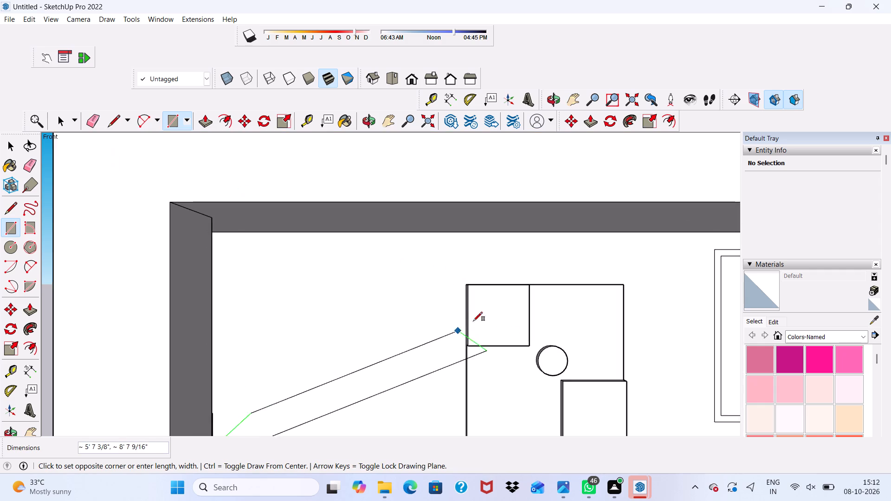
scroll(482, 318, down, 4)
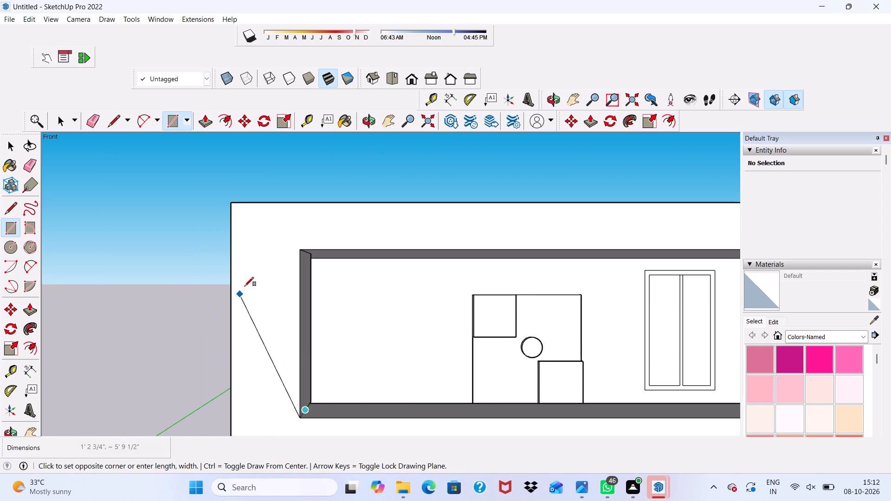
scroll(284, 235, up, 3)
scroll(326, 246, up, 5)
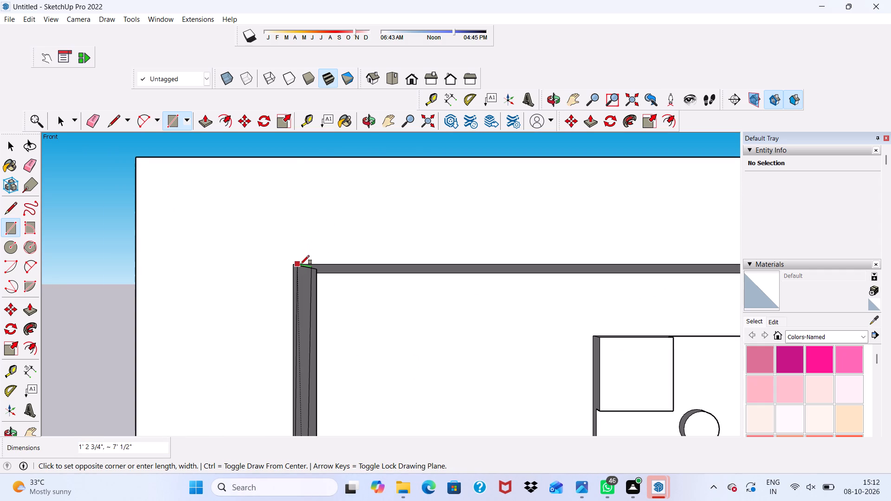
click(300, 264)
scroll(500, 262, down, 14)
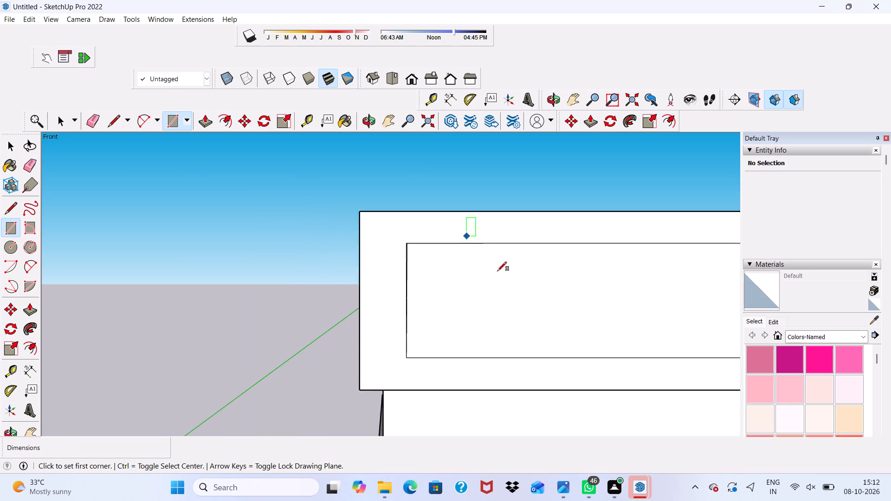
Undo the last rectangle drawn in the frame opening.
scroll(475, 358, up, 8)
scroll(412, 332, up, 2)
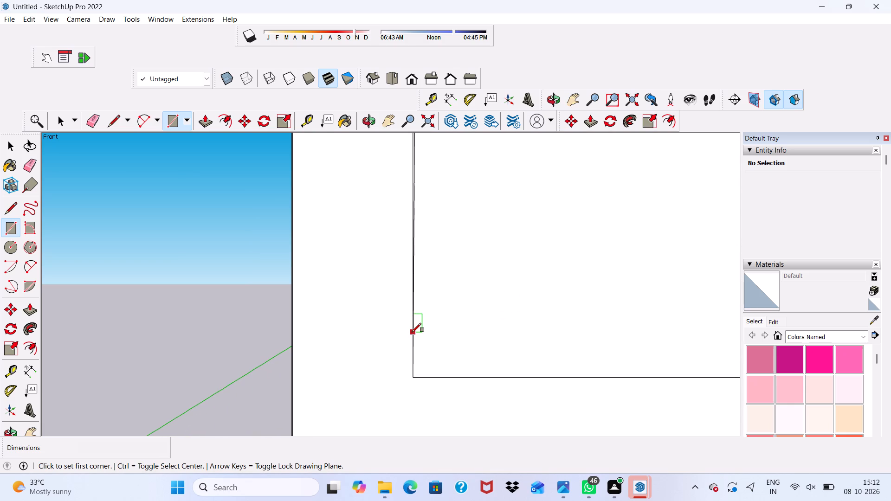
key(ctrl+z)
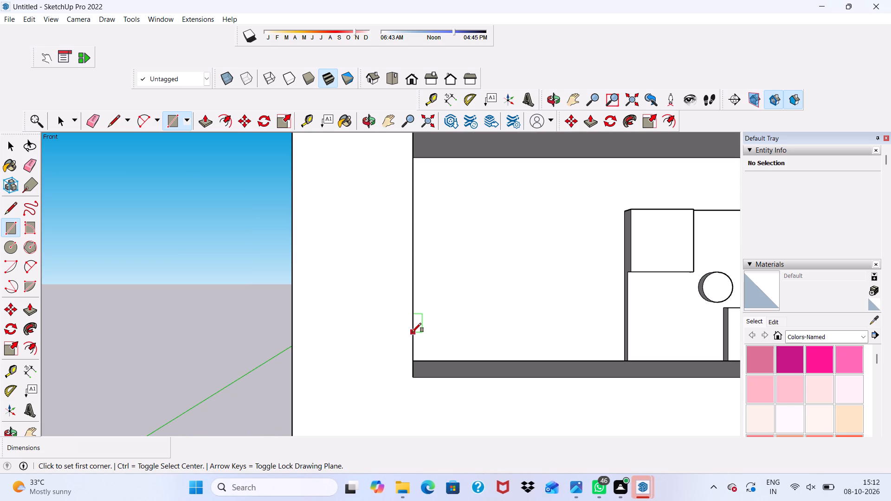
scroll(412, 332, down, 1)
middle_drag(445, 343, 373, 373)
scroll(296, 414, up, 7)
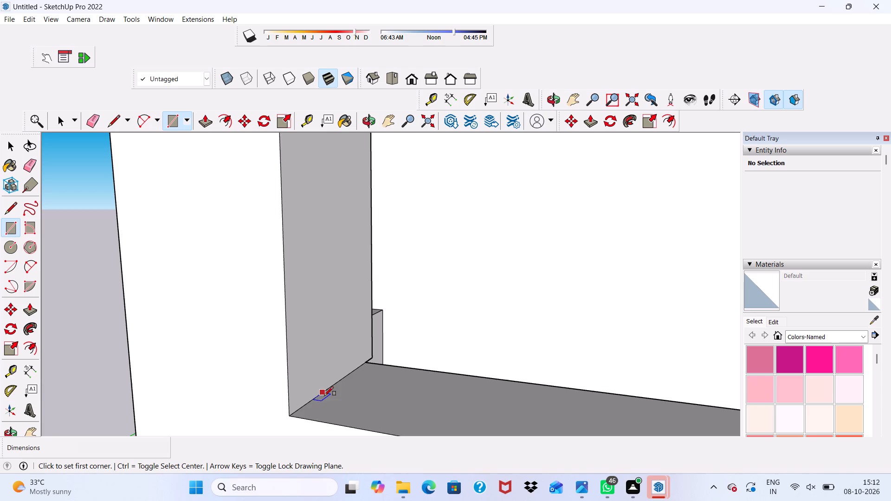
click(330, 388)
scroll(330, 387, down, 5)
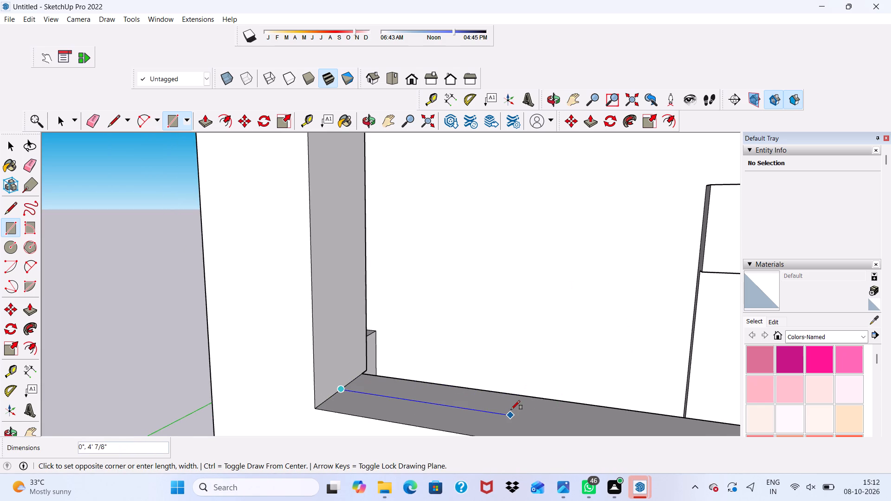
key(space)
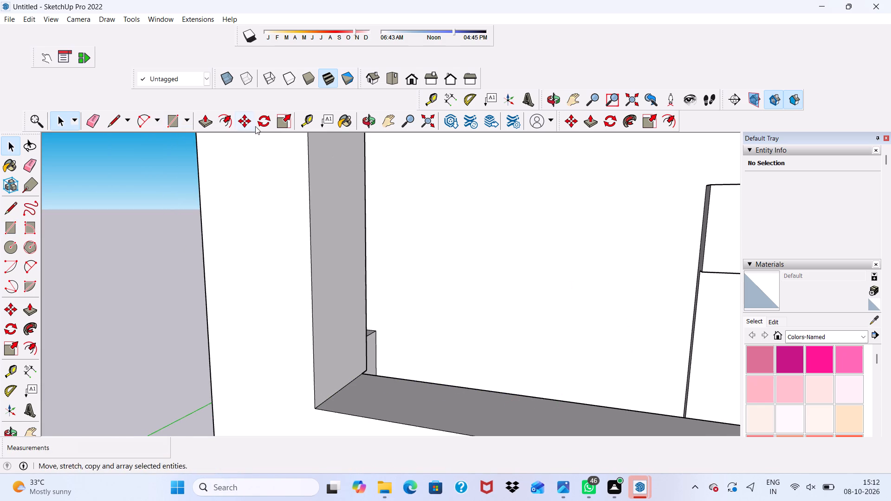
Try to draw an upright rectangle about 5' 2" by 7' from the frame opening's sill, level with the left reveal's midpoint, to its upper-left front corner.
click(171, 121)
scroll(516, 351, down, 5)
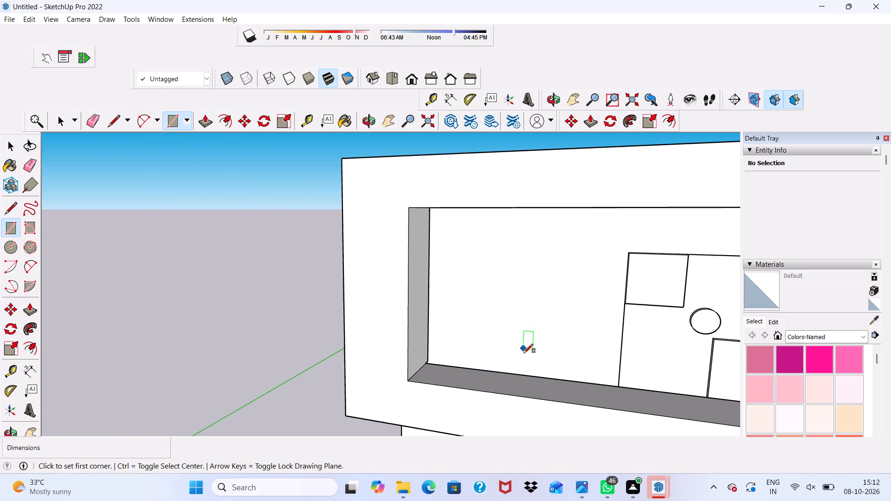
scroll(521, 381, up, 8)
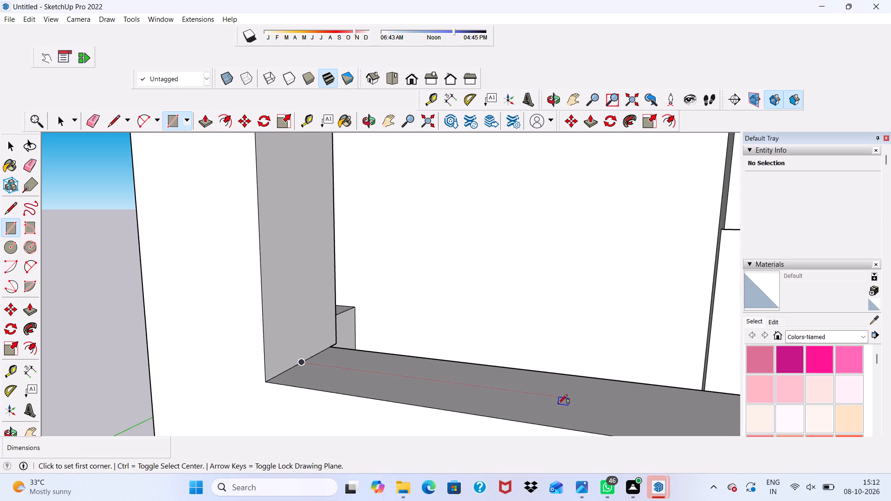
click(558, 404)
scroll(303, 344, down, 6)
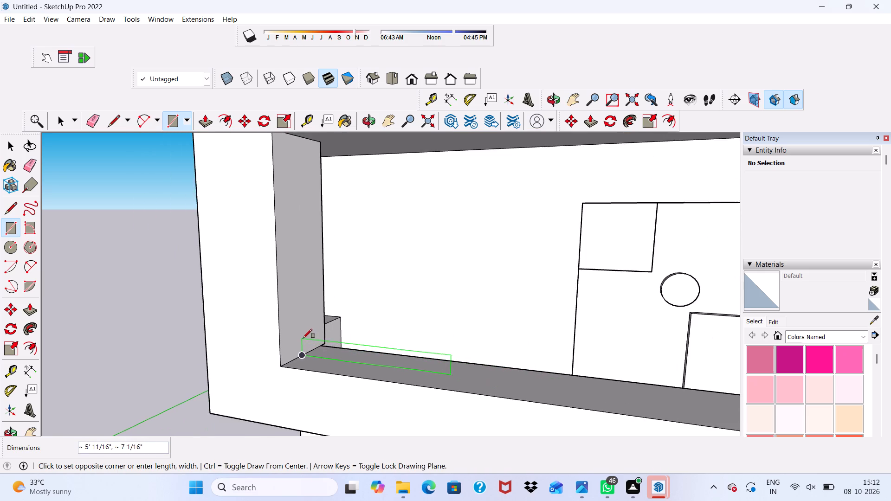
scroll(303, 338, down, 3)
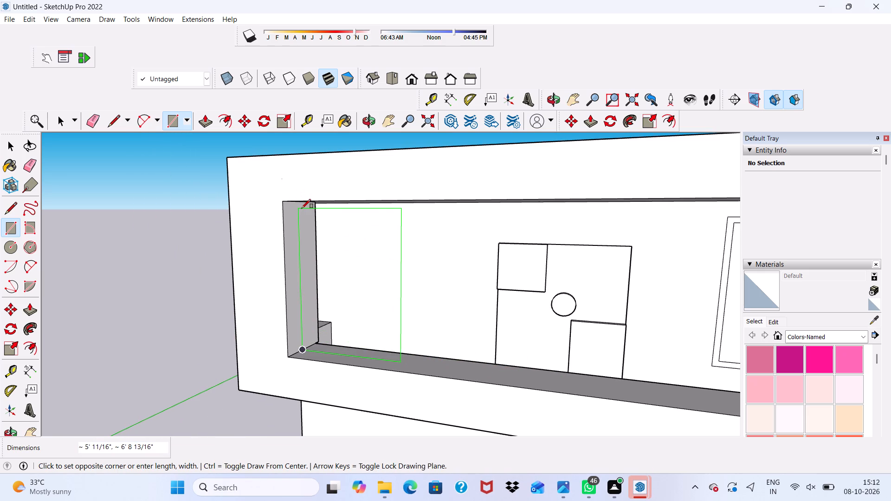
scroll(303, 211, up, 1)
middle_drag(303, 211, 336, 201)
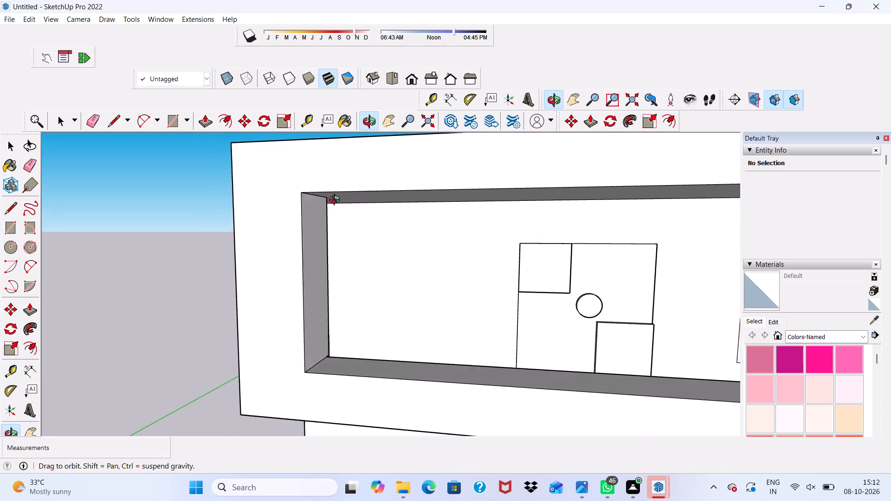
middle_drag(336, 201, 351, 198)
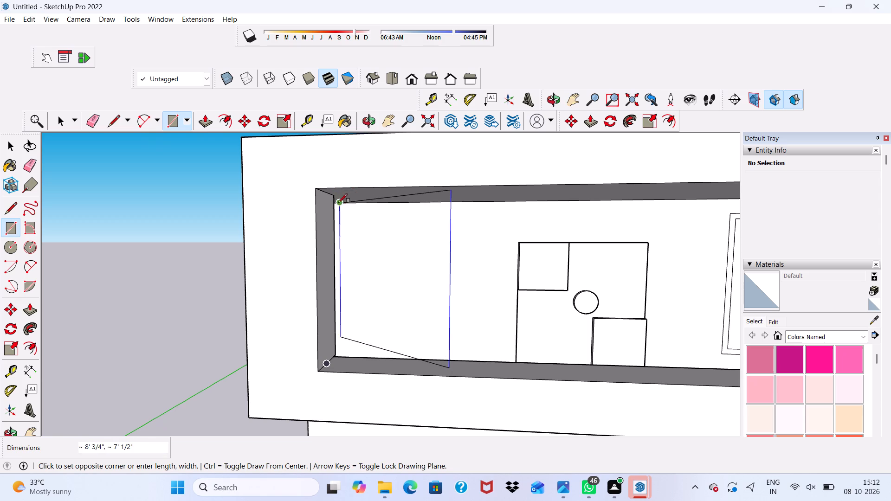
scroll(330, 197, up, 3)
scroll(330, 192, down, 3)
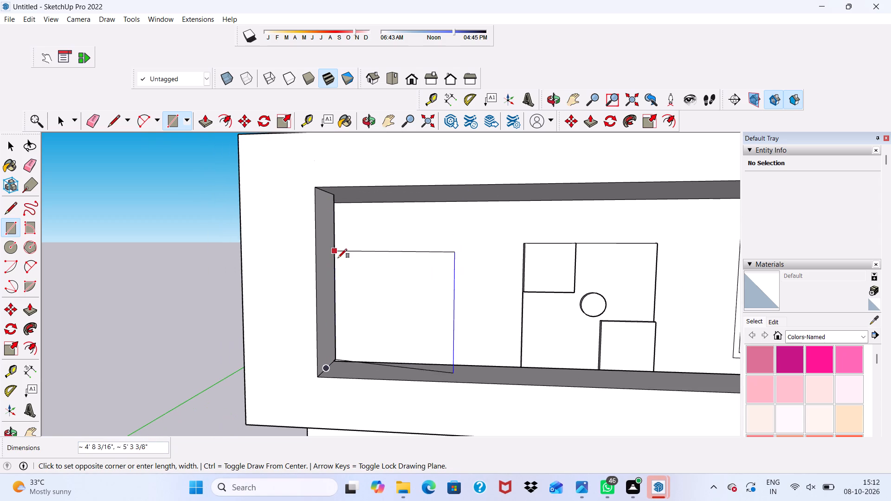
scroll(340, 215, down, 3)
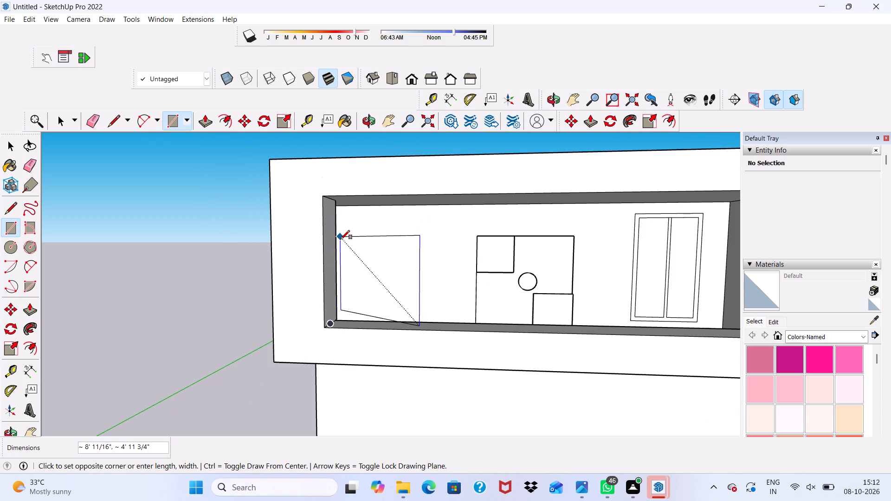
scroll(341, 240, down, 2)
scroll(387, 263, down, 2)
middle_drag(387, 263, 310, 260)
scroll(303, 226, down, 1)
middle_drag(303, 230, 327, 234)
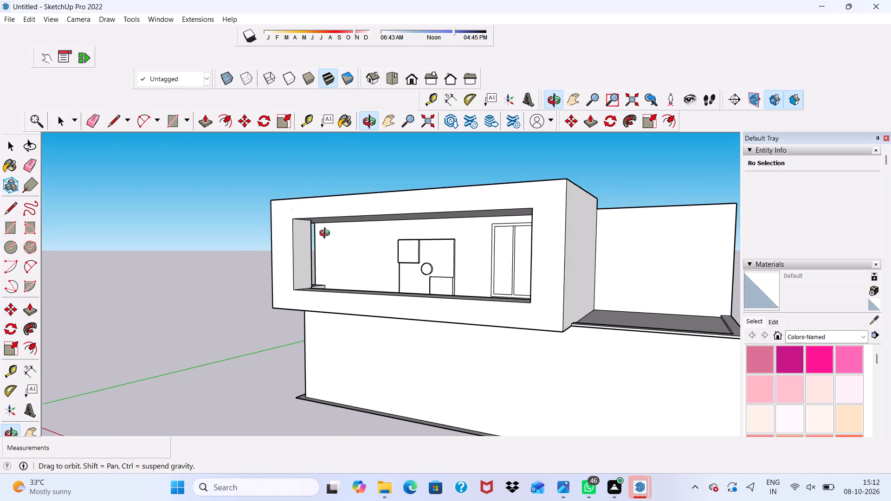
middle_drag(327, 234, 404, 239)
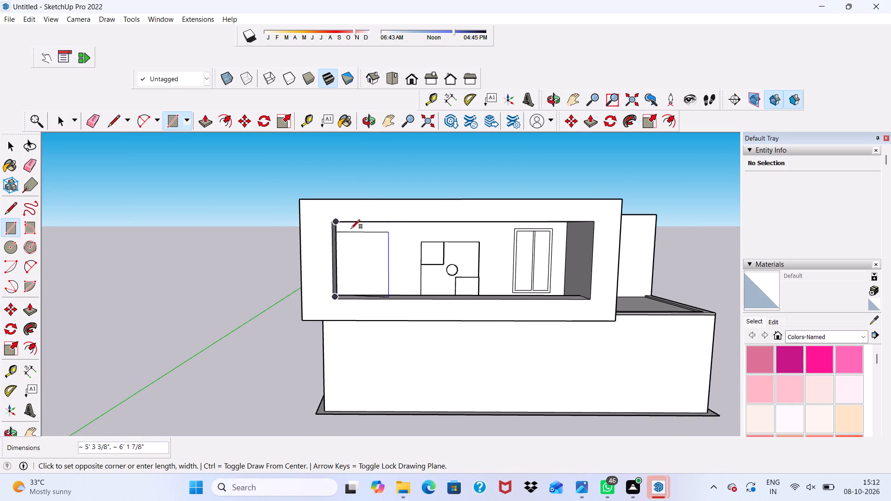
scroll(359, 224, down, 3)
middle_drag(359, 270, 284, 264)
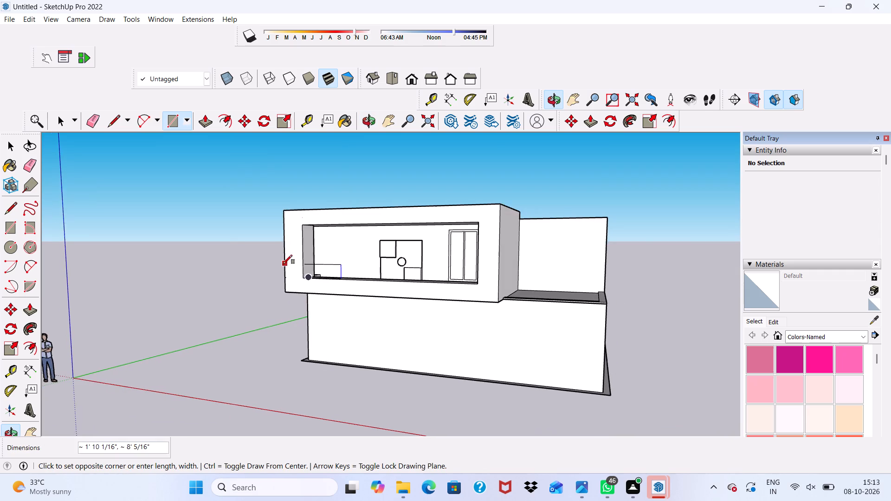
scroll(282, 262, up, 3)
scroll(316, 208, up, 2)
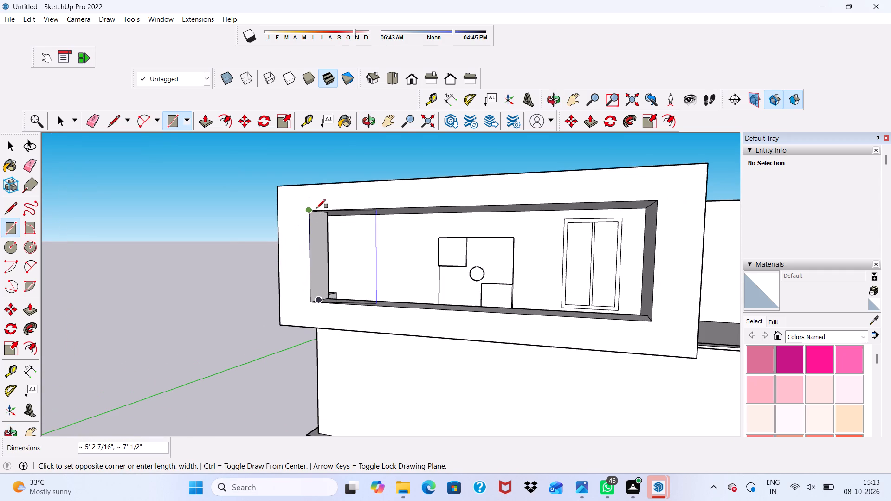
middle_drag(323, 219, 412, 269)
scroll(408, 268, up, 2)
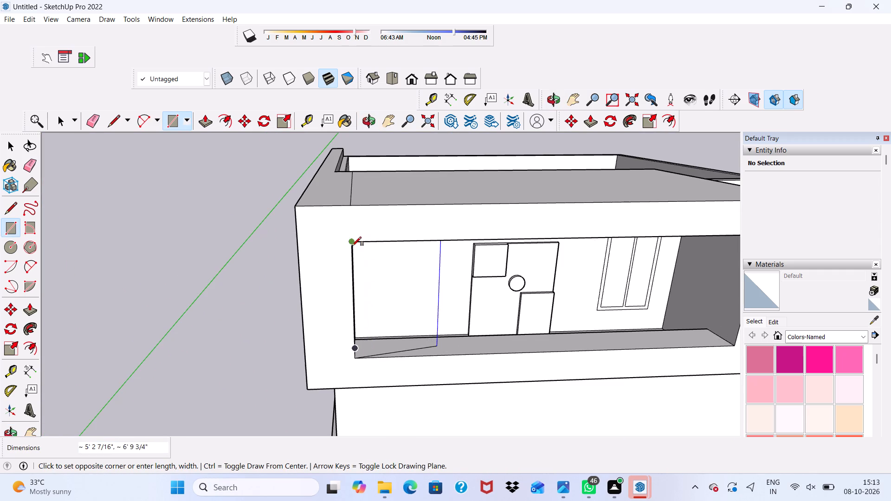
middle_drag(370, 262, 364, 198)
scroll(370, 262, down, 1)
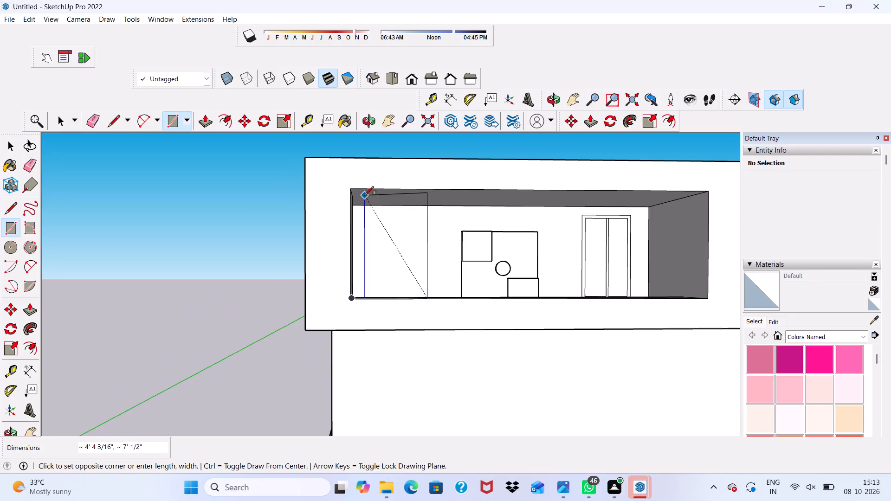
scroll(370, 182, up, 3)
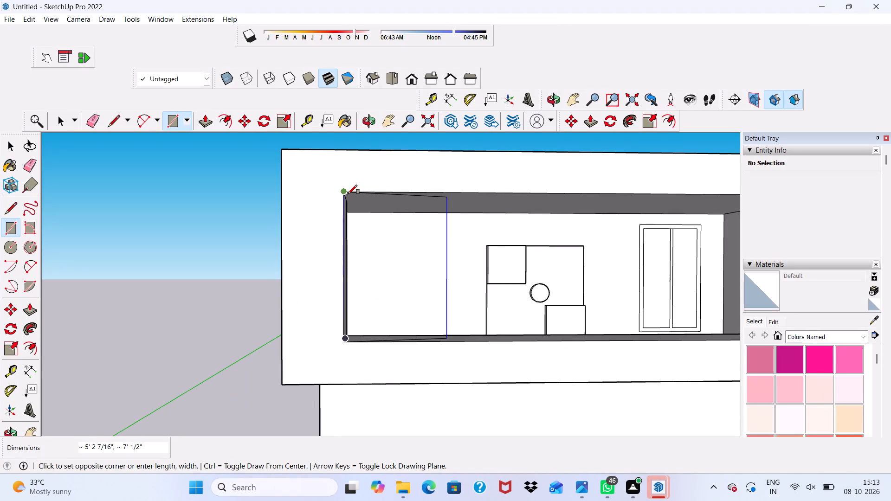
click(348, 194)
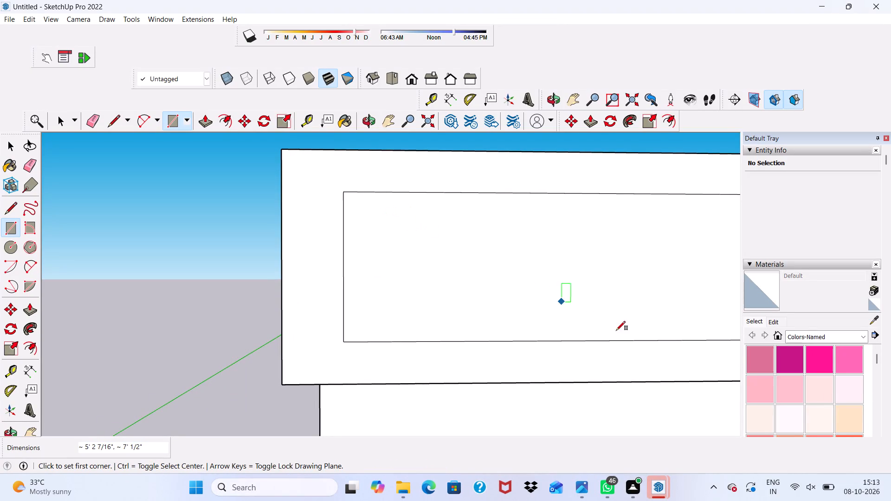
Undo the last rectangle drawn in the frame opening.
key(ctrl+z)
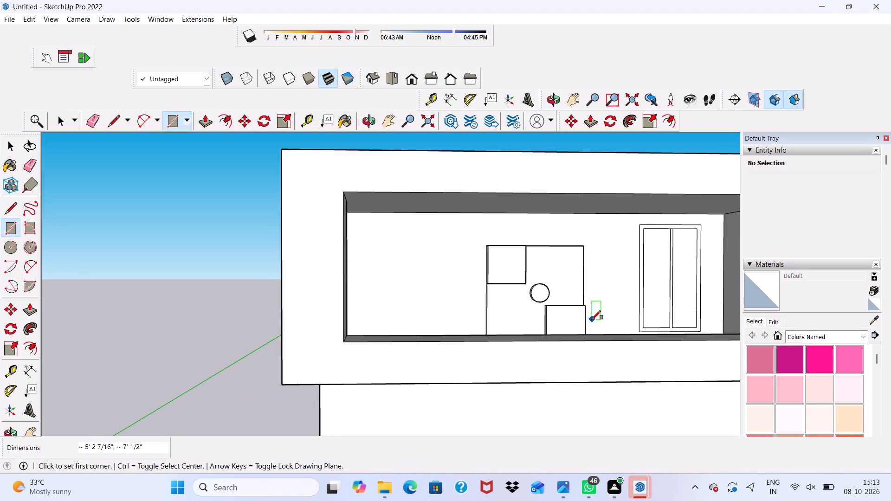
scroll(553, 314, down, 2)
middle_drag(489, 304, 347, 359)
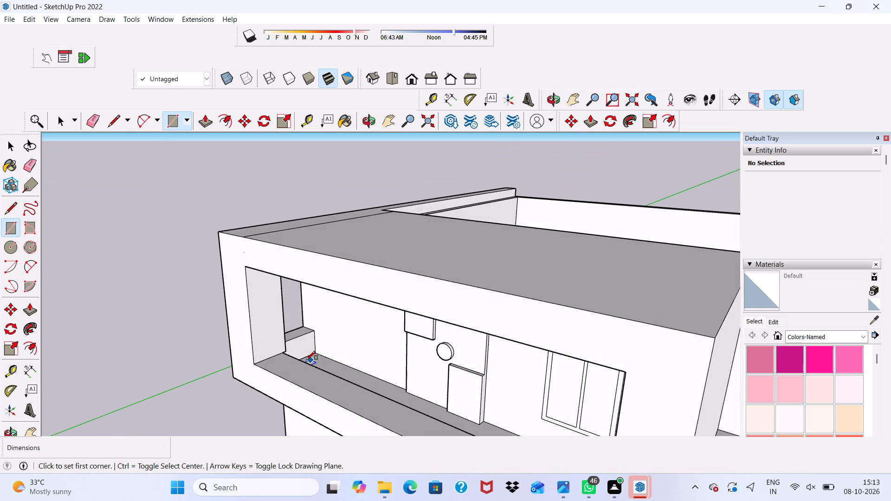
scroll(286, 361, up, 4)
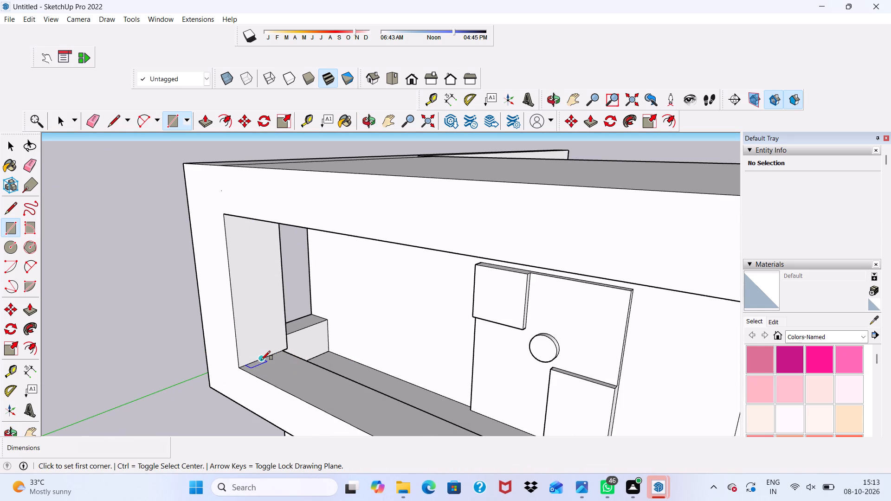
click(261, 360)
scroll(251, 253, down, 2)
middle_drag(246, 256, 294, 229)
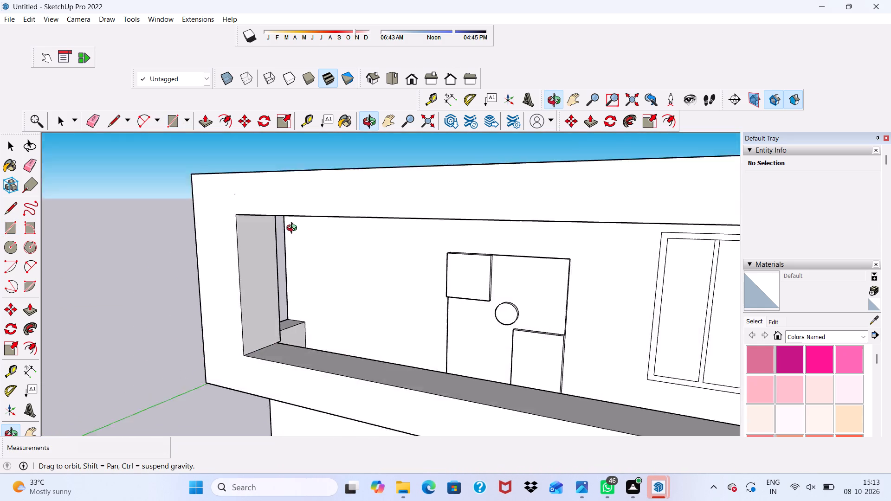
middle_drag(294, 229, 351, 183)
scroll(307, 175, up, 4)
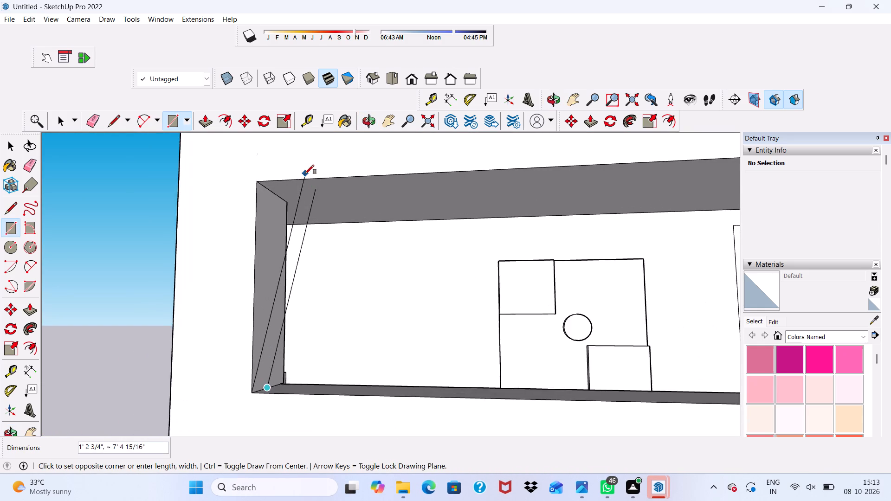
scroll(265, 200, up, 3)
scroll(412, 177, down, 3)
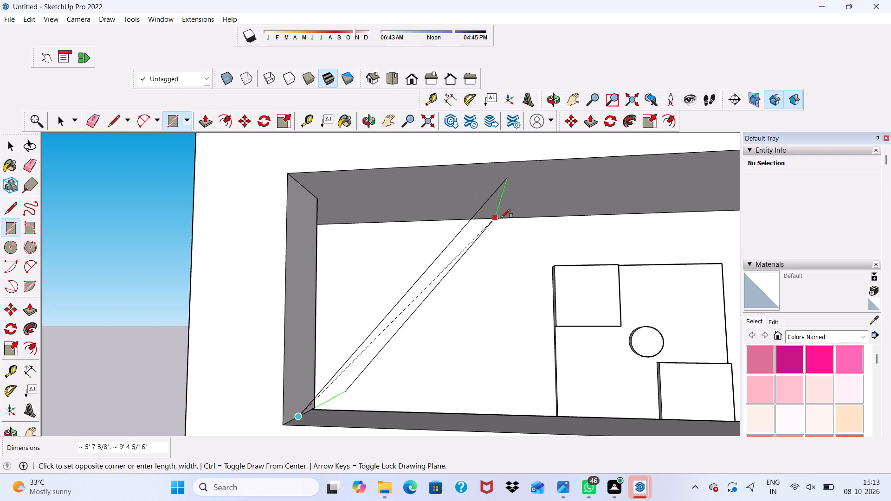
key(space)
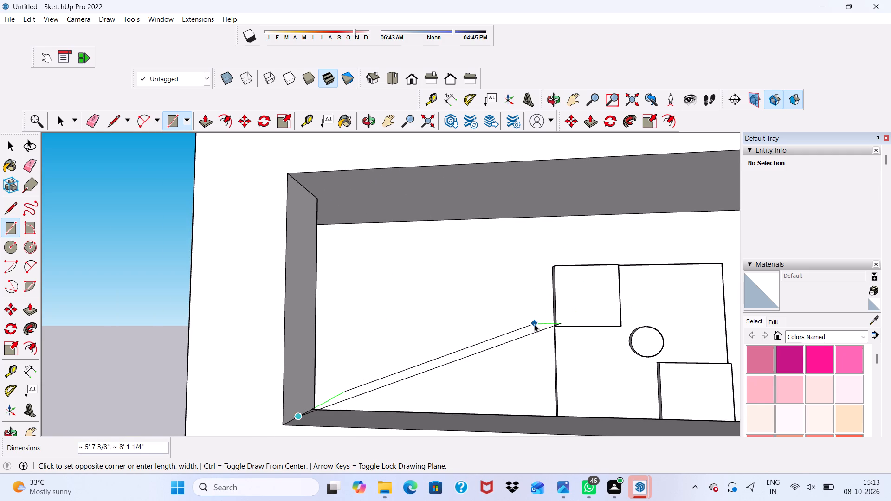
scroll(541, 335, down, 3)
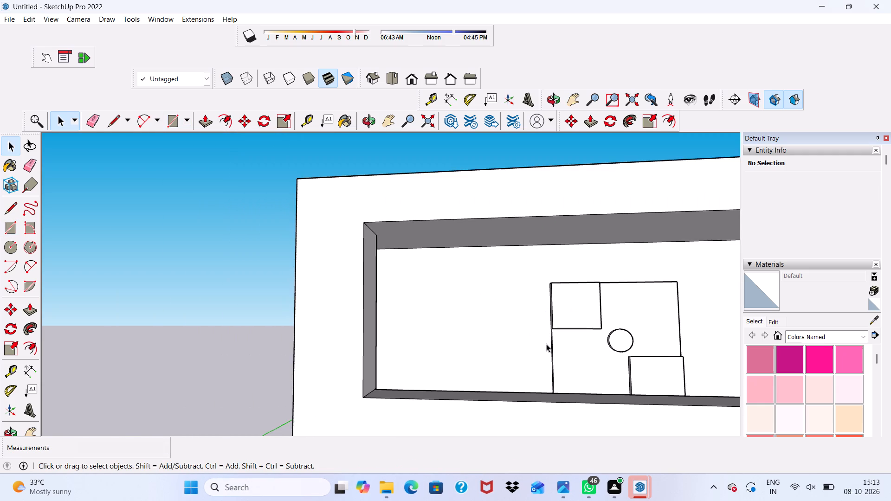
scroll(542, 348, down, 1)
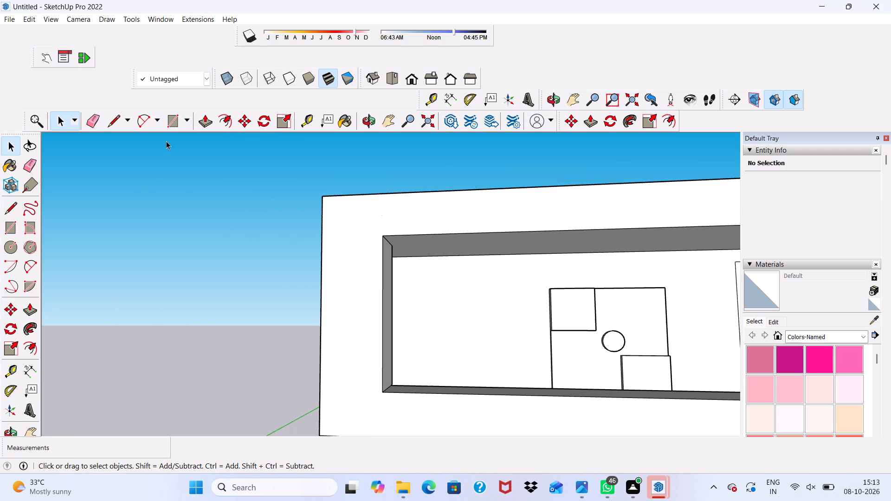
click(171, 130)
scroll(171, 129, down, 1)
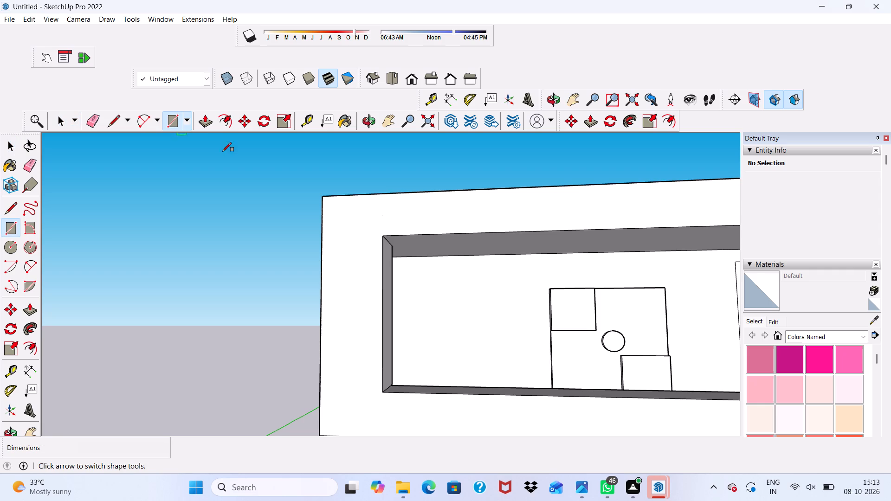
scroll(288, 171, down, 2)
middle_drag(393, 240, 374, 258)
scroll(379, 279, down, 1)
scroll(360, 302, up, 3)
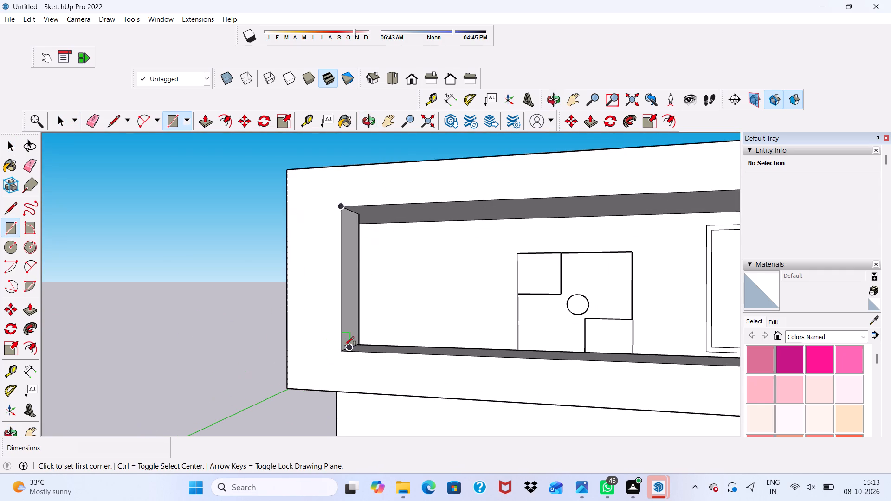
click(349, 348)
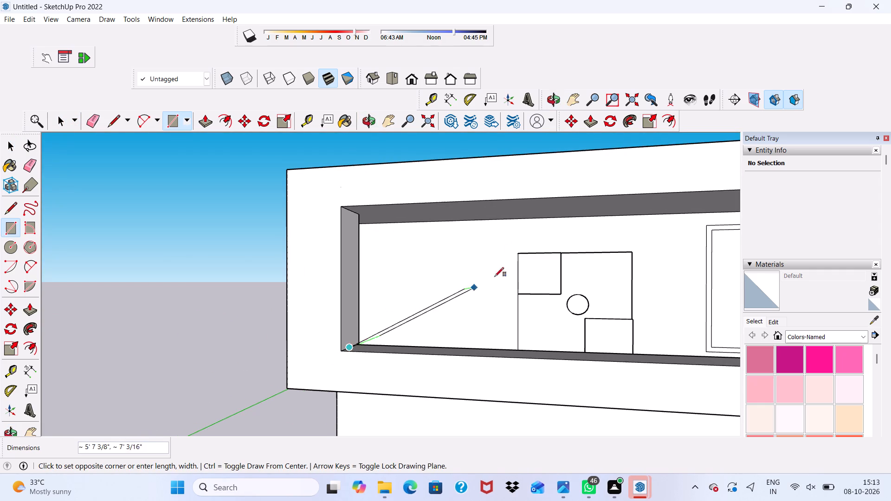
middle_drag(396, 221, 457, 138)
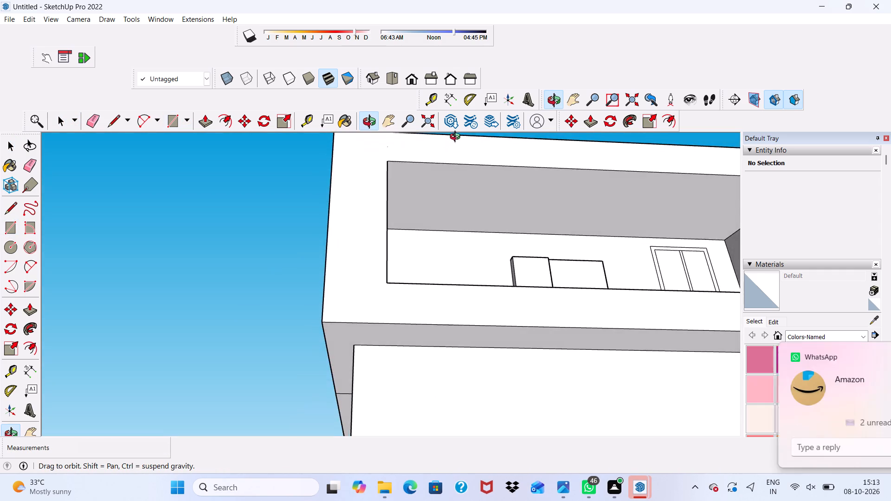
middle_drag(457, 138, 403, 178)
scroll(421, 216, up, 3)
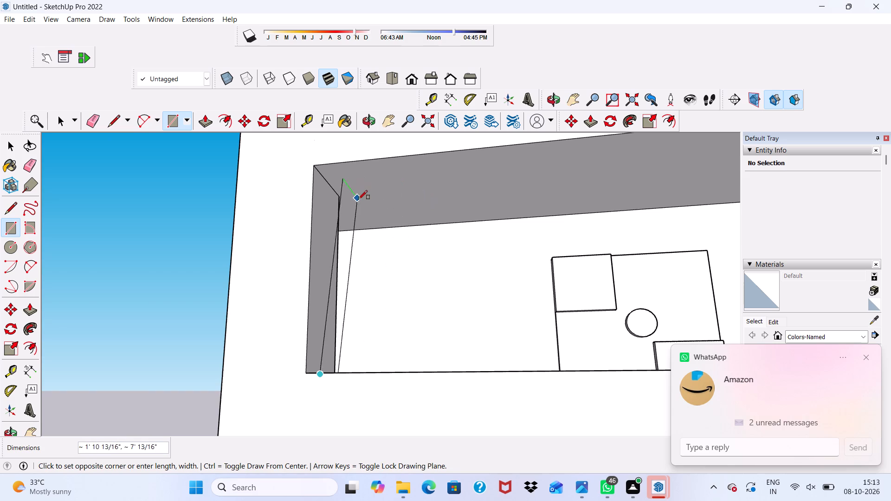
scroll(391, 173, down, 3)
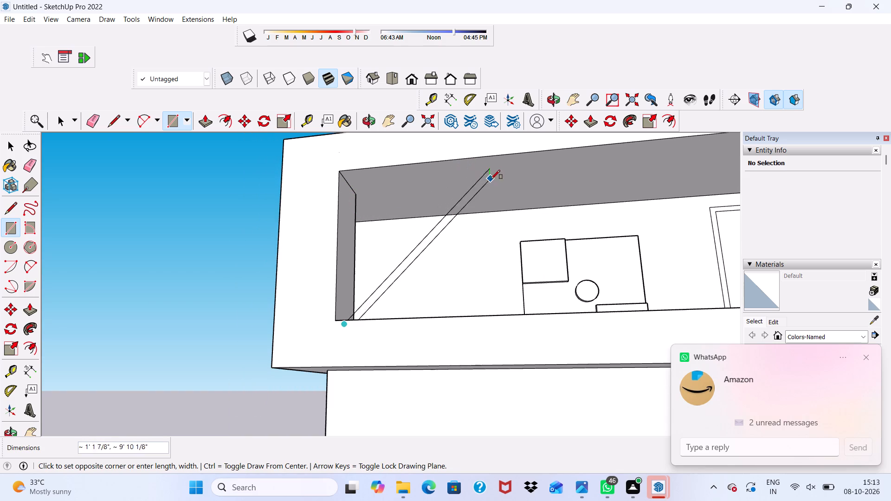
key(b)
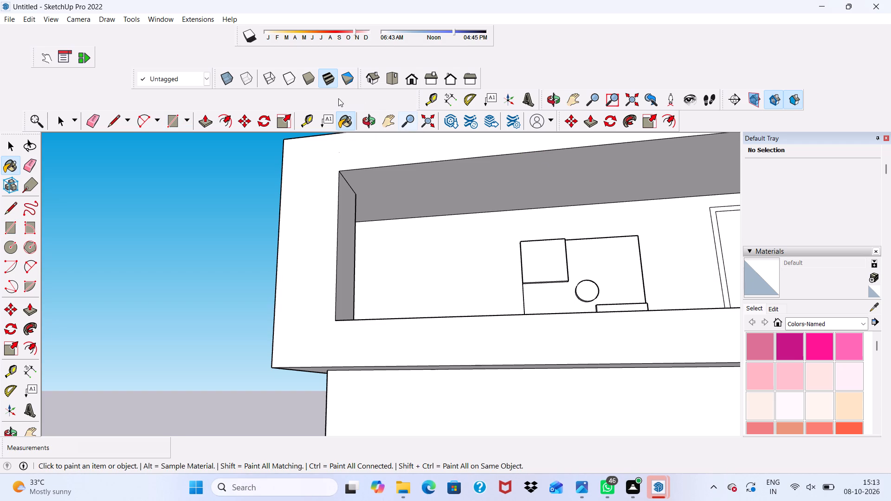
Draw an upright rectangle about 7' 1/2" square from the frame opening's lower-left front corner to its top front edge.
click(171, 121)
scroll(370, 220, up, 2)
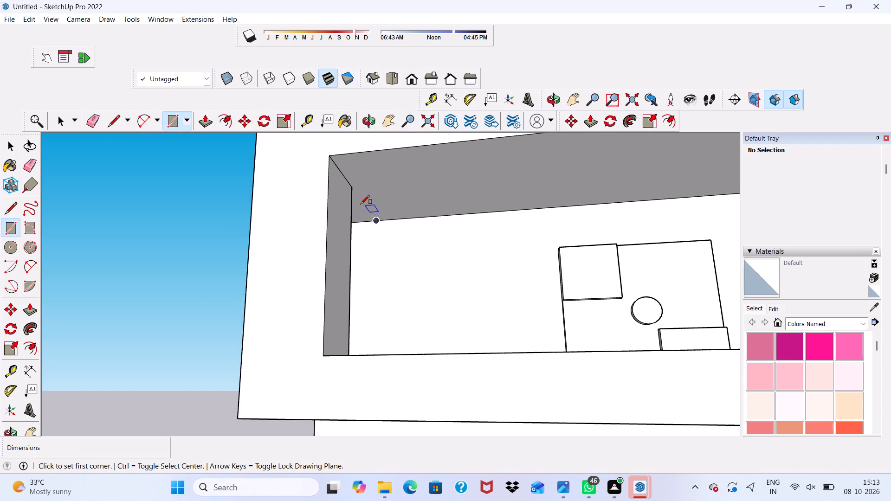
scroll(351, 202, down, 2)
middle_drag(331, 229, 297, 307)
scroll(302, 354, up, 2)
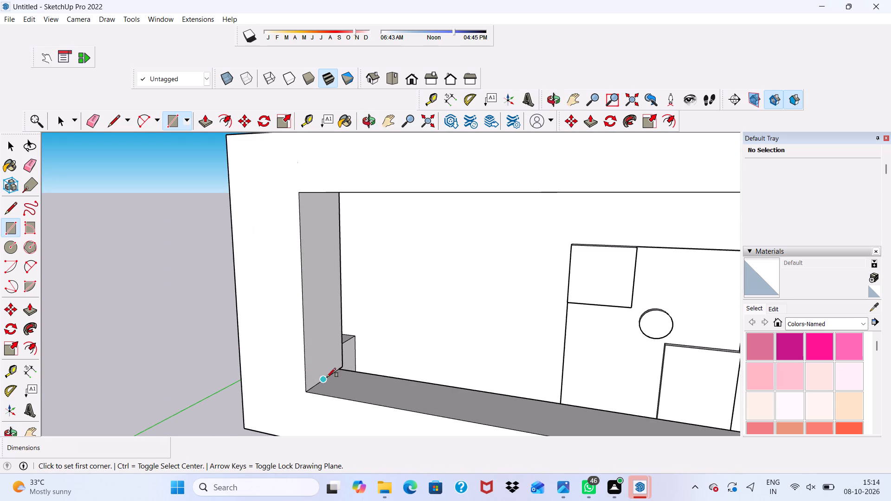
click(305, 393)
scroll(302, 340, down, 4)
scroll(434, 249, down, 3)
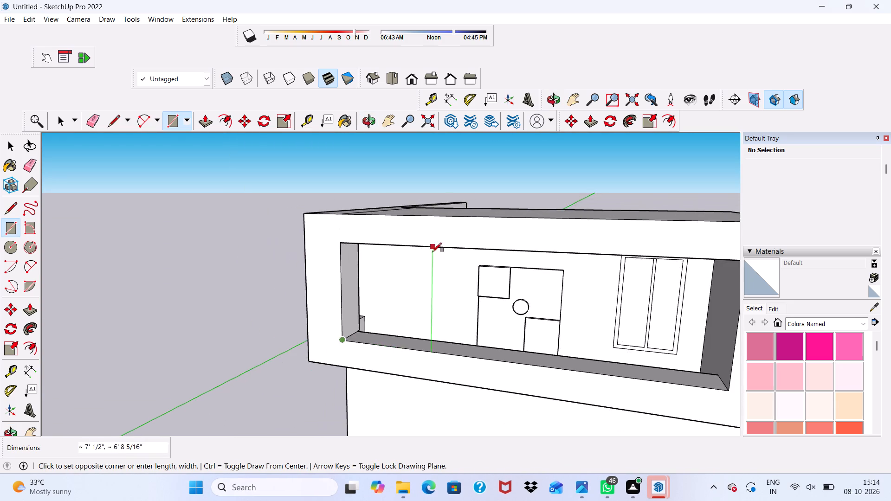
scroll(433, 251, down, 3)
middle_drag(433, 251, 490, 228)
scroll(510, 208, up, 3)
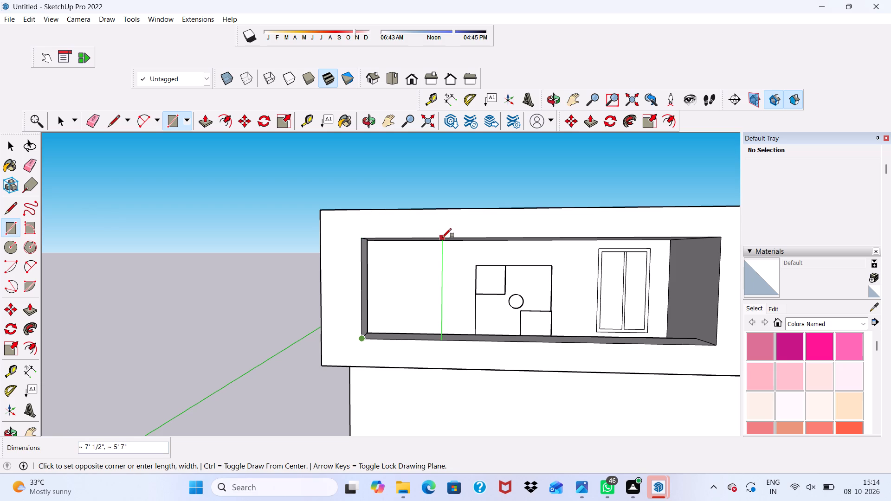
click(466, 241)
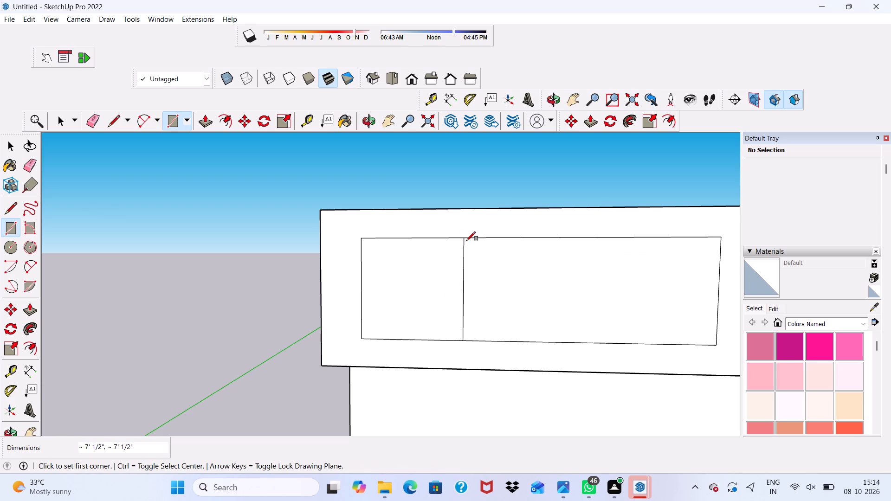
Delete the face covering the rest of the frame opening beside the new square, in front of the decorative panel and two-panel opening.
key(space)
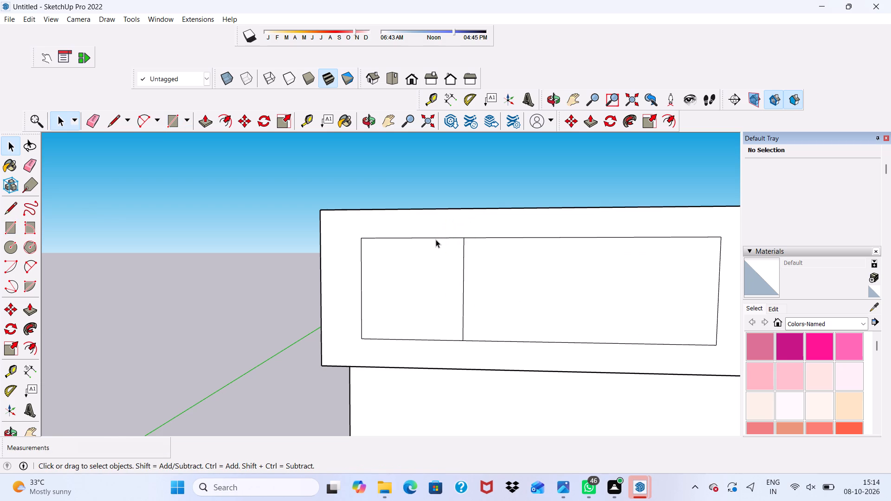
click(541, 282)
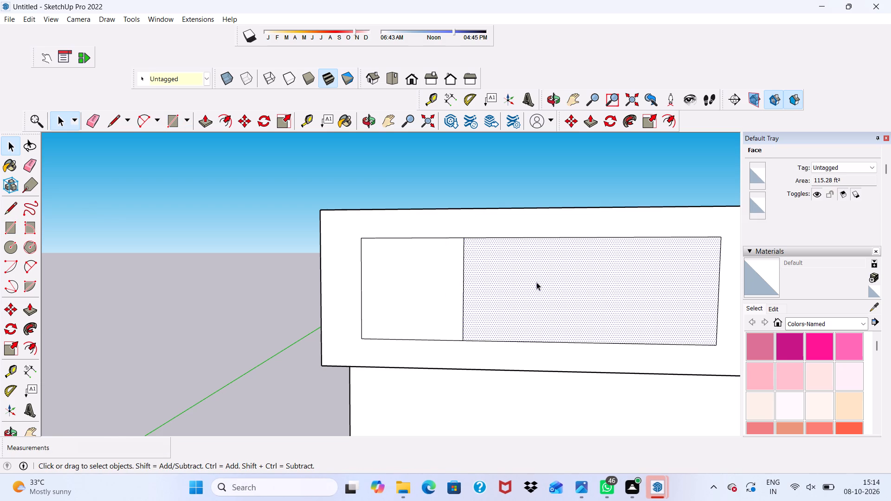
key(Delete)
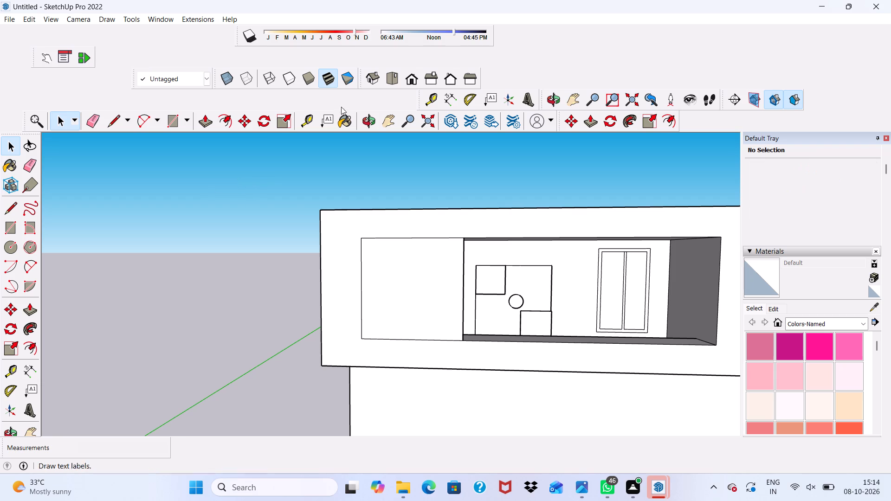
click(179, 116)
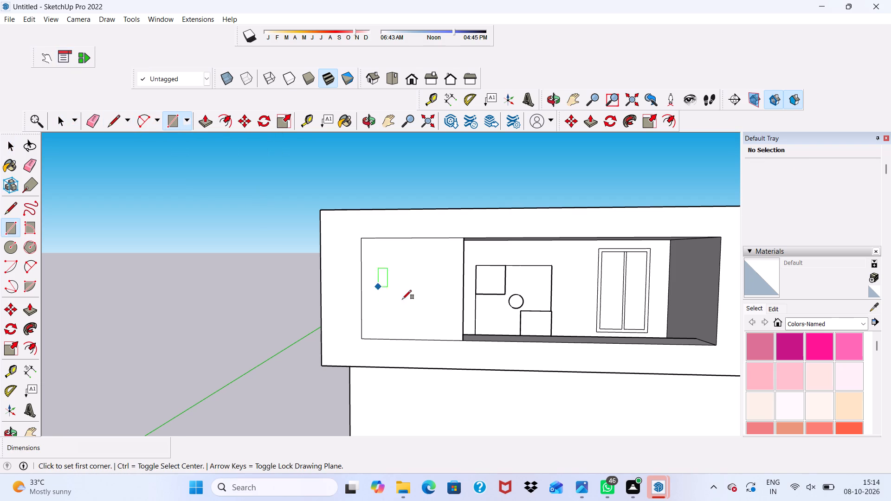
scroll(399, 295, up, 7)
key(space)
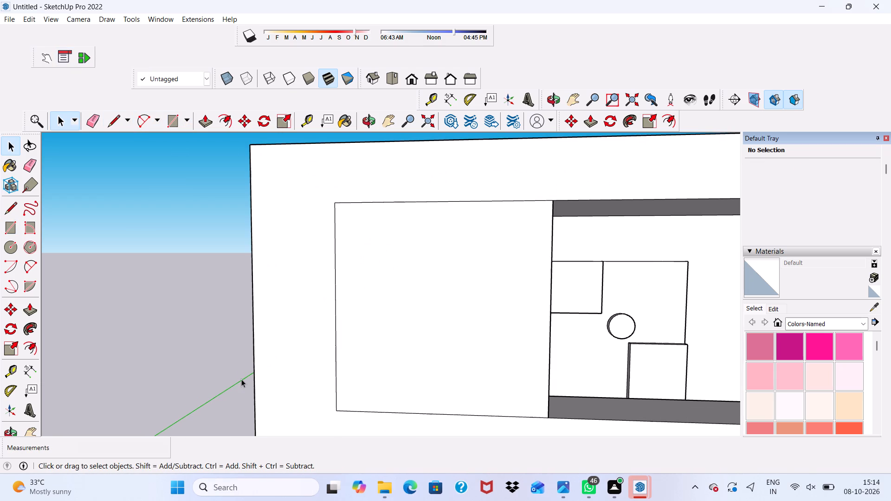
Push/Pull the square face at the opening's left end inward about 1' 2 11/16" to give it thickness.
click(432, 288)
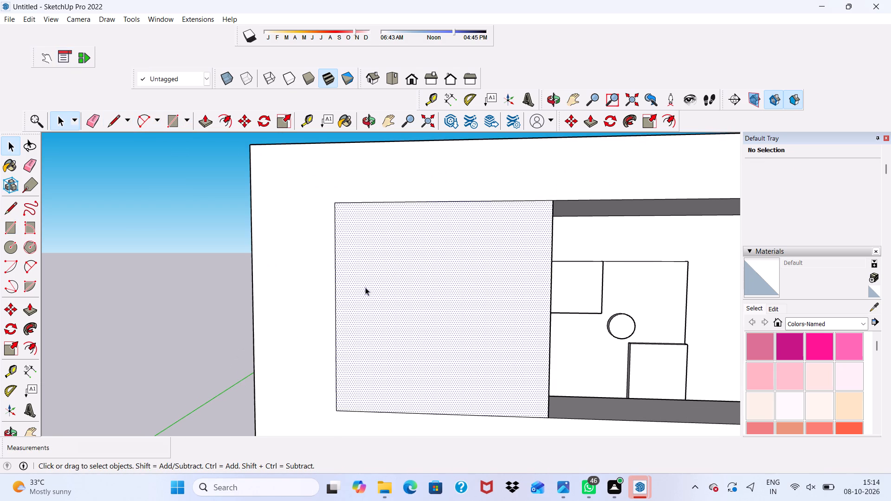
middle_drag(366, 287, 137, 278)
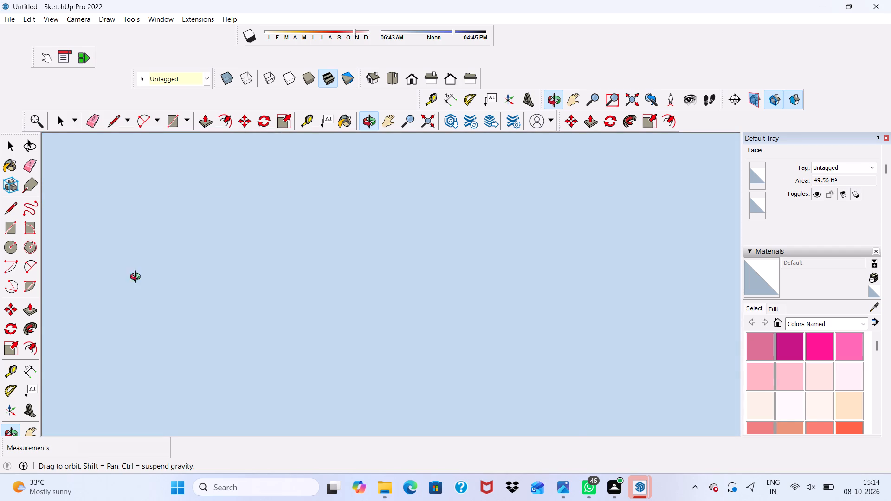
middle_drag(137, 278, 172, 274)
scroll(294, 281, up, 4)
scroll(331, 262, down, 2)
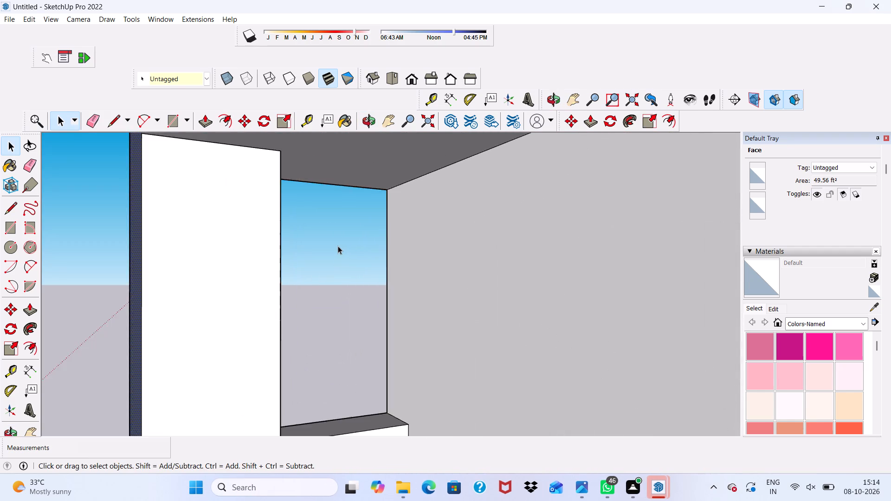
scroll(338, 246, down, 2)
middle_drag(336, 249, 301, 239)
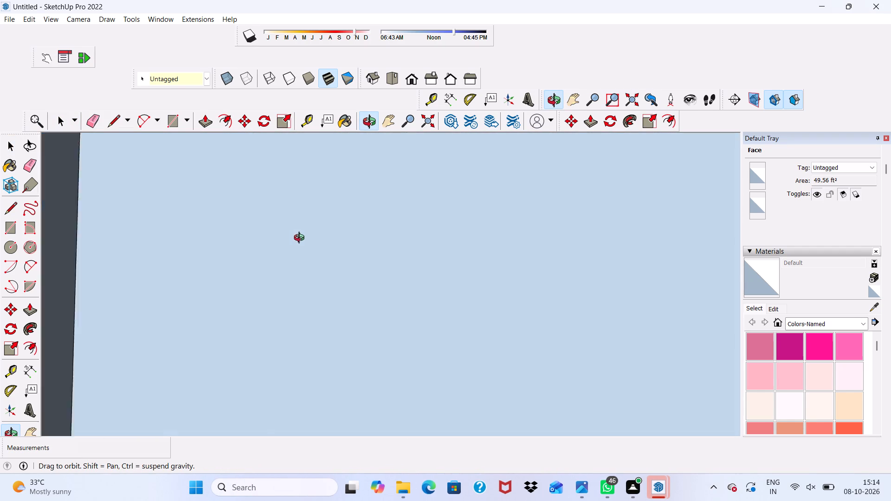
middle_drag(301, 239, 309, 233)
scroll(308, 221, up, 5)
middle_drag(258, 238, 246, 242)
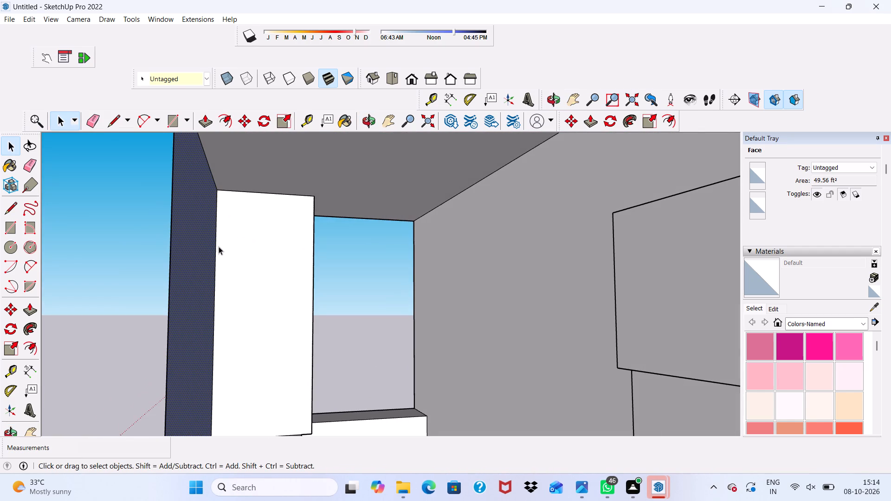
click(179, 263)
click(200, 116)
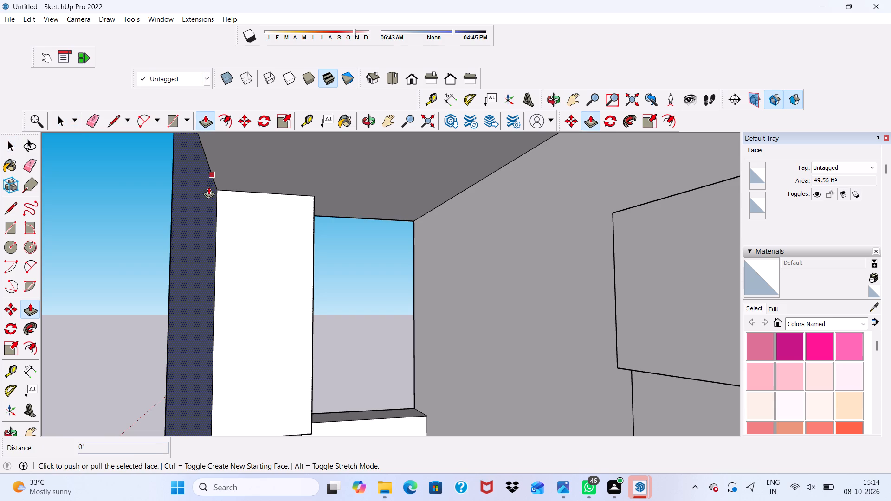
click(198, 227)
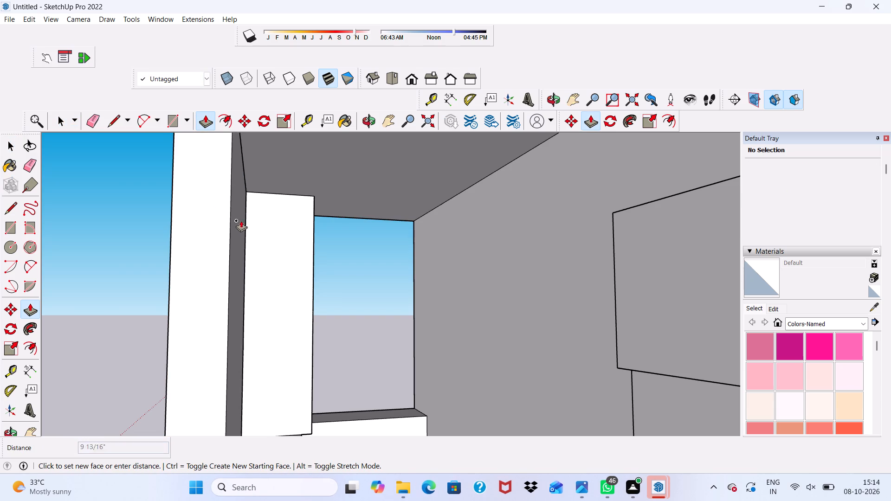
click(261, 218)
Pull the square panel's front face outward from the frame about 3' 11 7/8".
scroll(100, 240, down, 4)
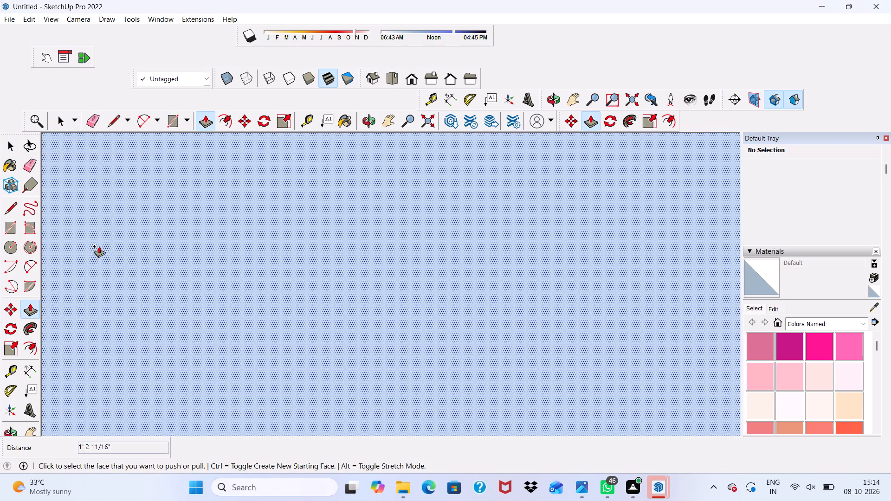
scroll(99, 246, down, 1)
click(409, 77)
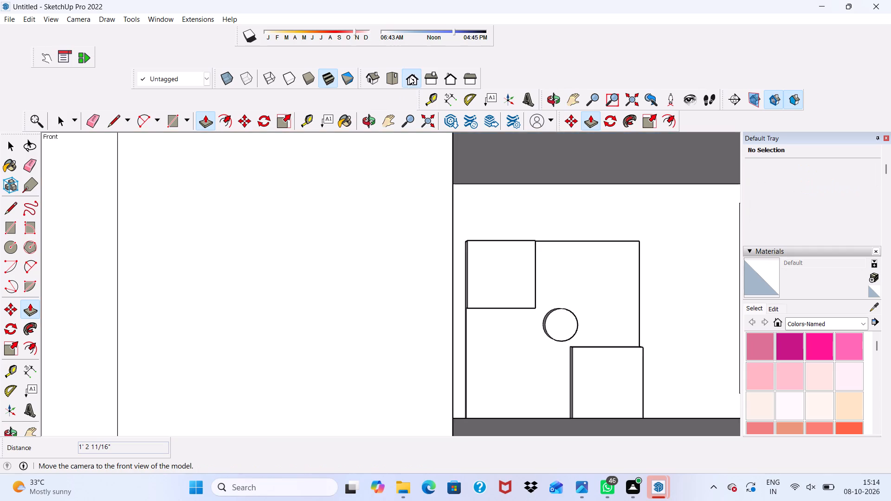
scroll(444, 174, down, 5)
key(space)
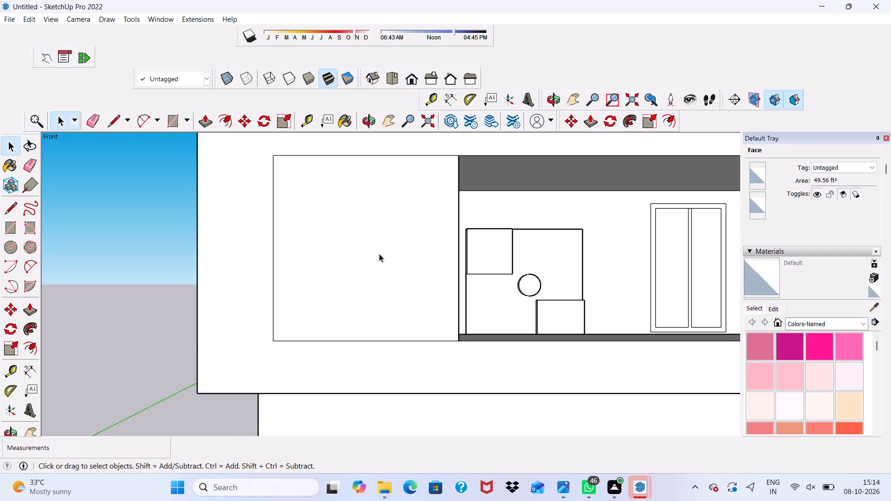
click(366, 247)
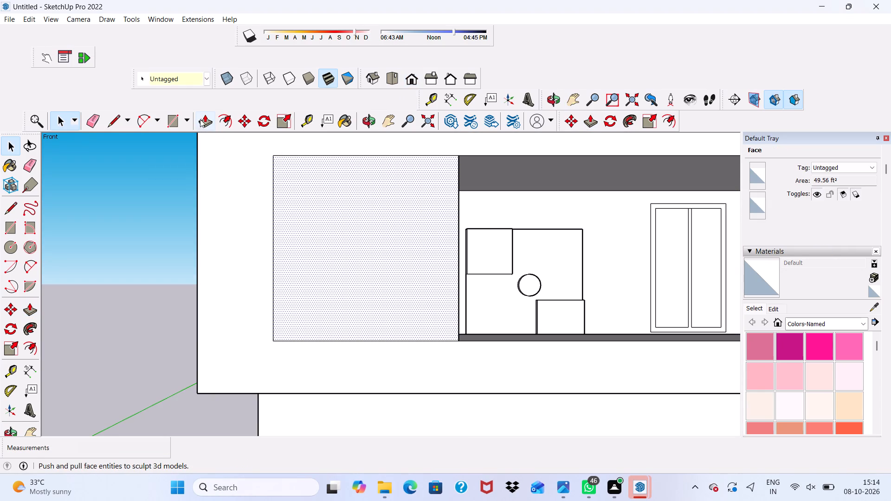
click(202, 118)
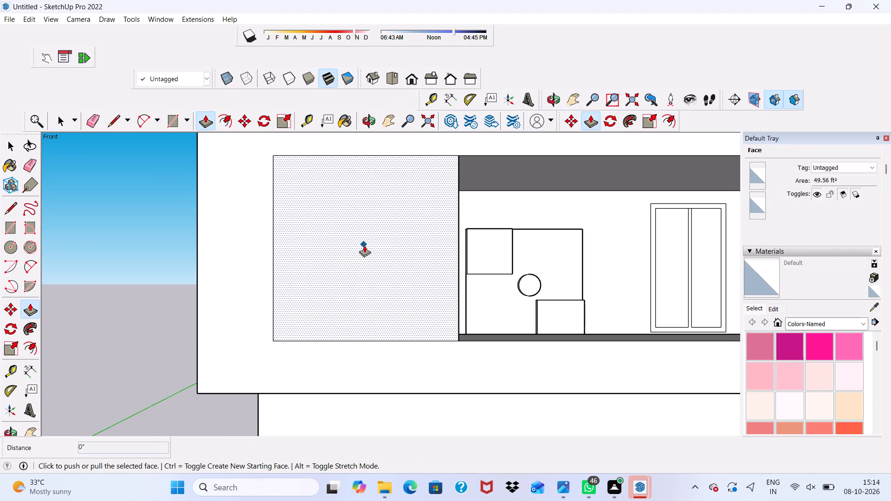
drag(364, 259, 362, 261)
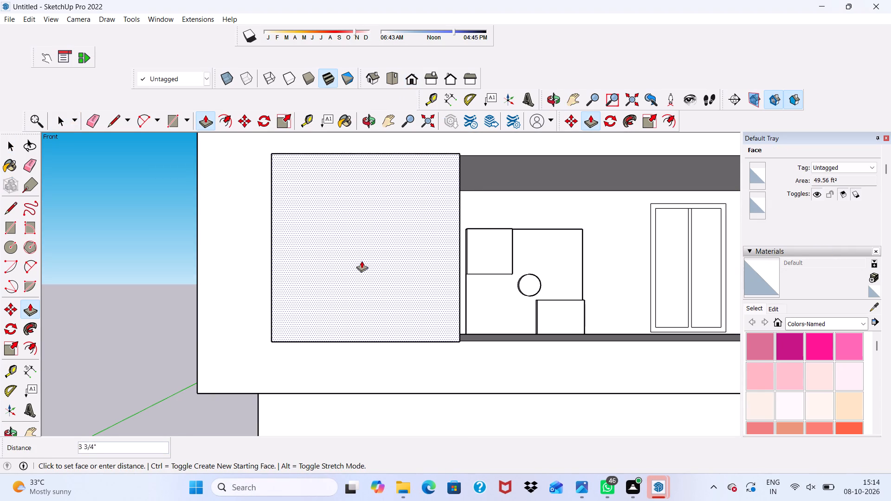
drag(362, 261, 351, 275)
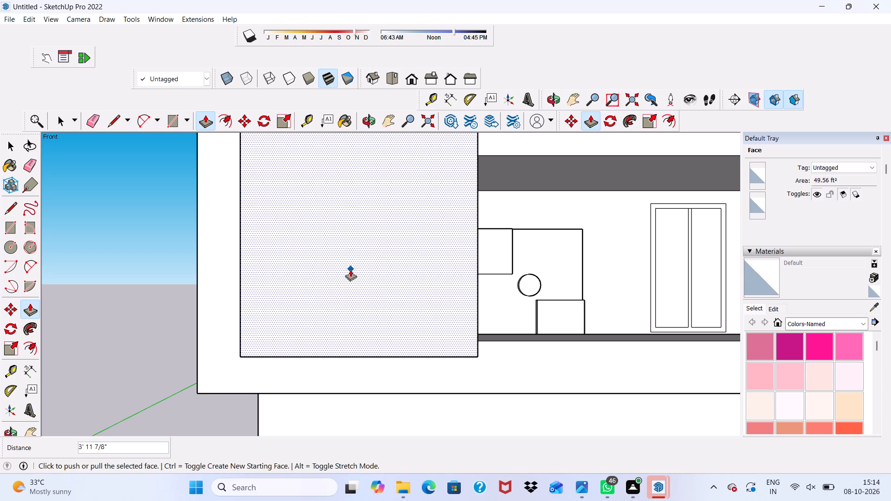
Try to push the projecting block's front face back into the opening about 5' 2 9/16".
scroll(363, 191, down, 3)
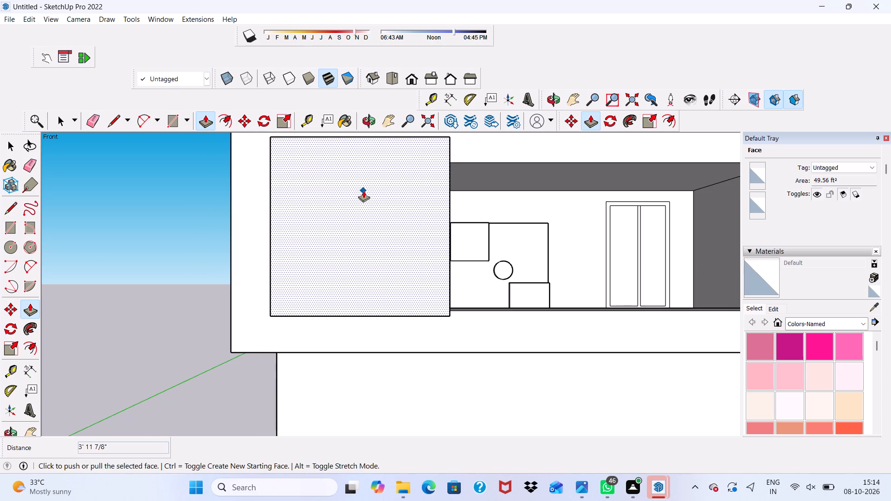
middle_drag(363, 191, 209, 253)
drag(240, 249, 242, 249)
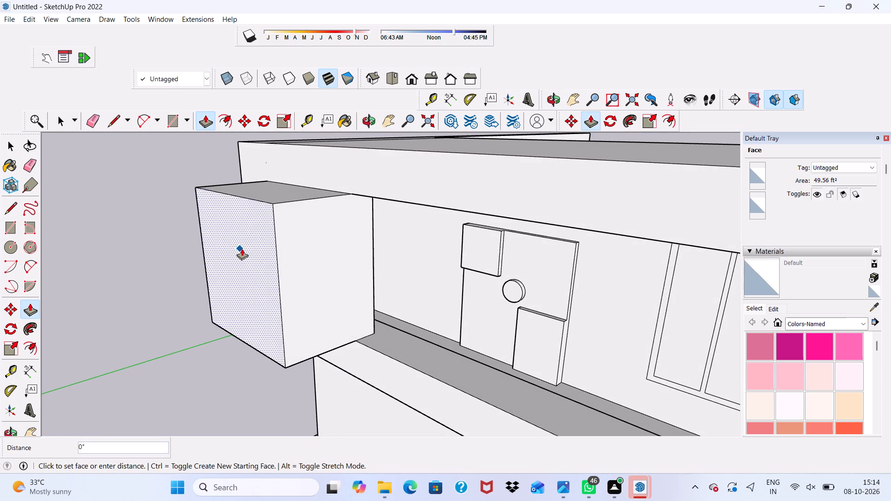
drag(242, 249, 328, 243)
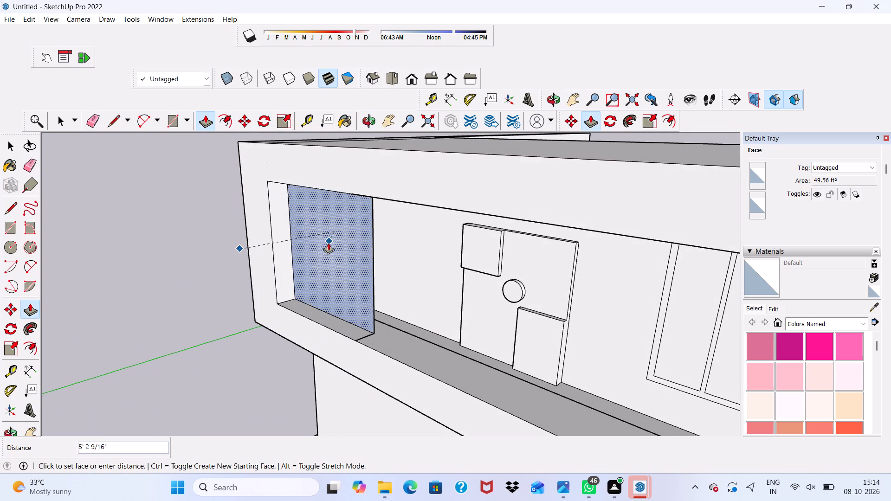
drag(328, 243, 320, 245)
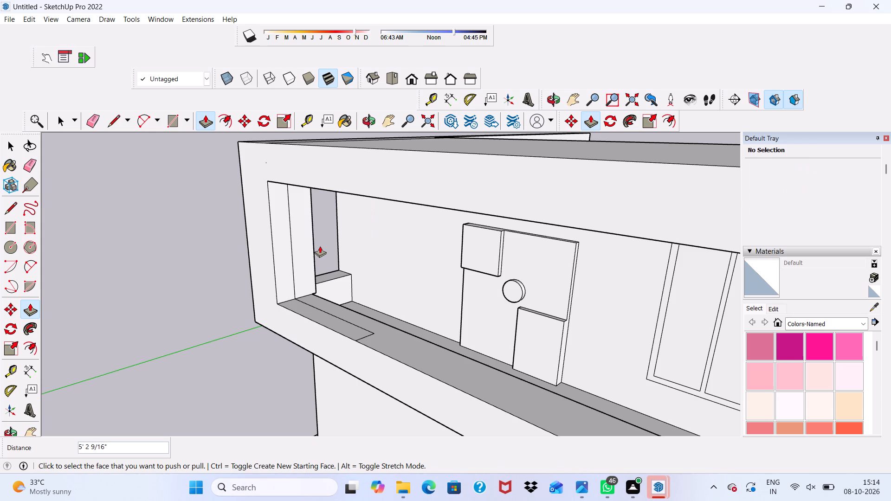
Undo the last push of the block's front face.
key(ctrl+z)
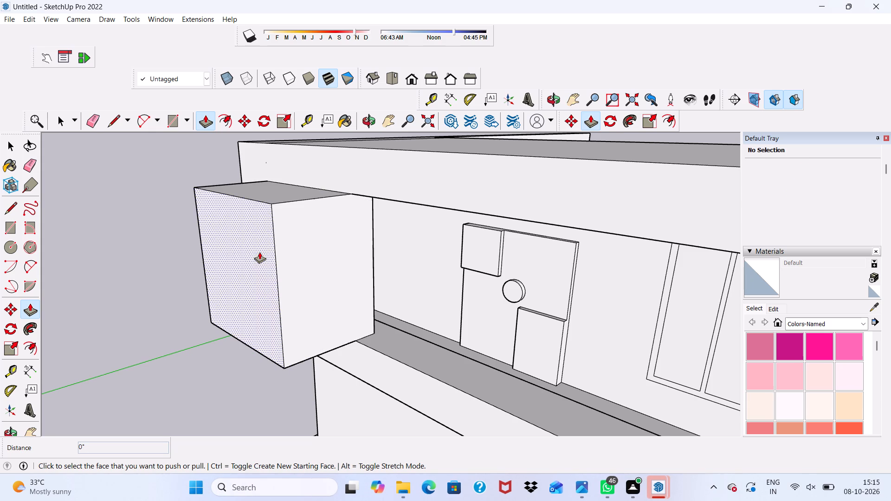
Push the projecting block's front face back about 4' 9" so that it sits recessed within the frame opening.
drag(259, 252, 335, 252)
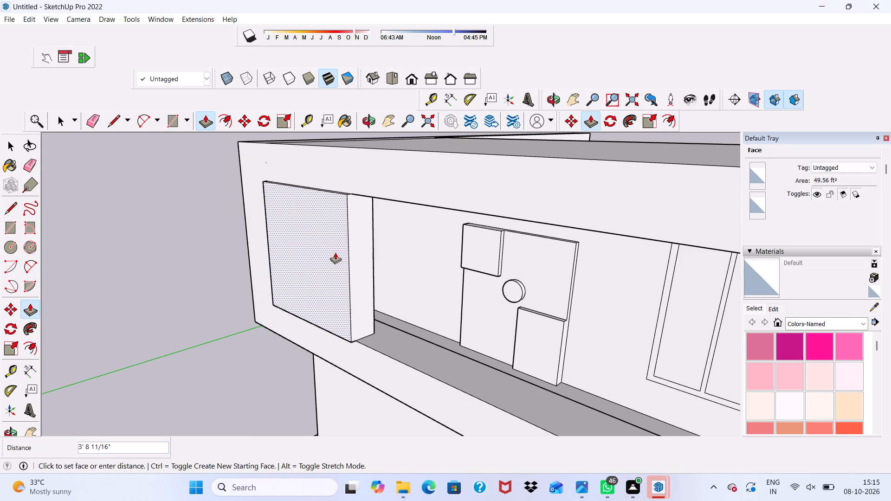
drag(335, 252, 351, 250)
Push the recessed panel's front face about 4 1/4" further into the frame opening.
scroll(345, 251, down, 1)
middle_drag(345, 251, 426, 243)
scroll(374, 259, up, 3)
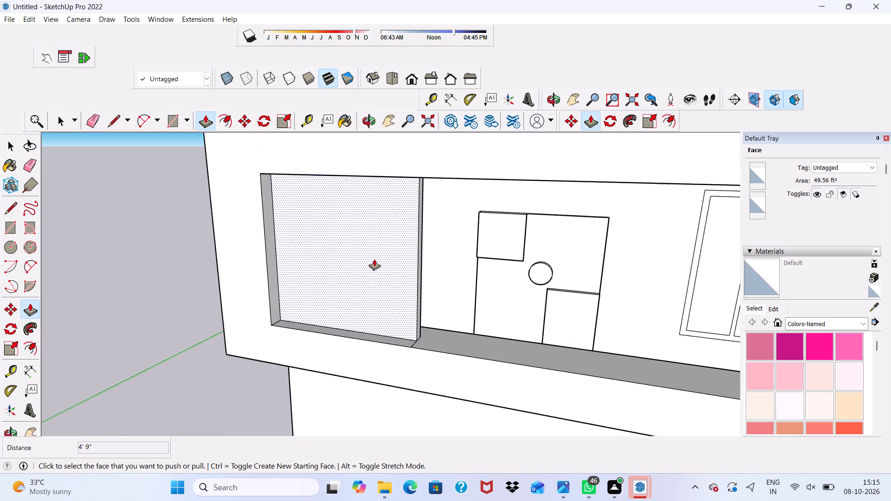
click(352, 261)
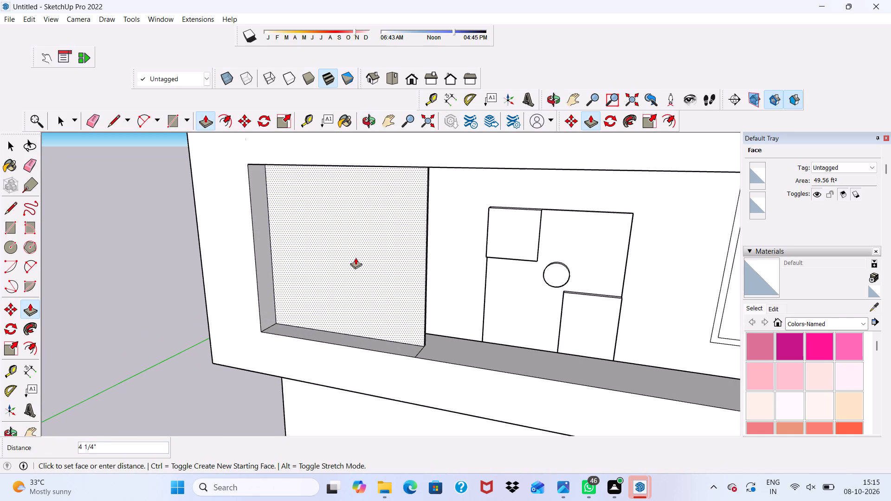
Pull the recessed panel's front face outward toward the front of the frame opening.
scroll(347, 257, down, 4)
middle_drag(331, 275, 170, 257)
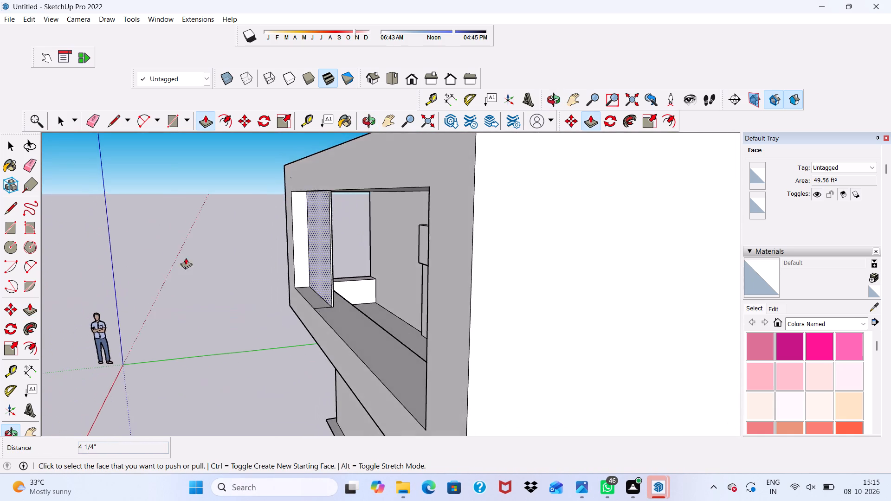
scroll(342, 272, up, 4)
scroll(302, 267, up, 3)
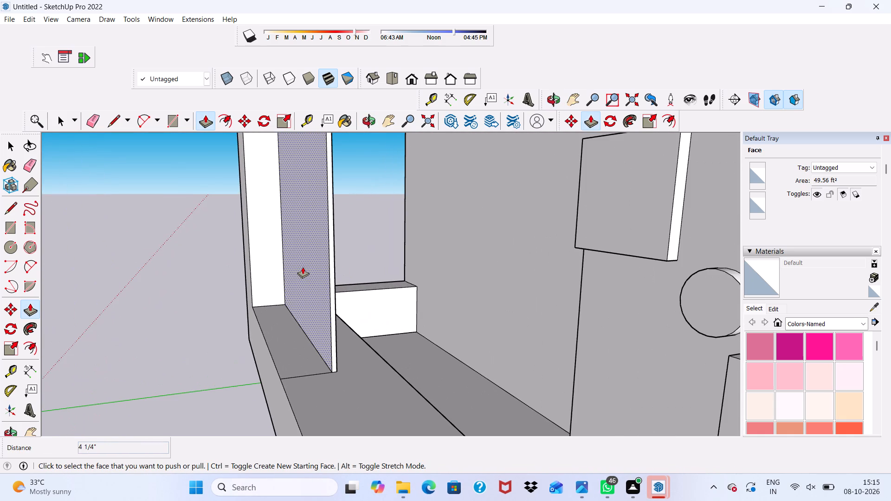
drag(303, 267, 290, 266)
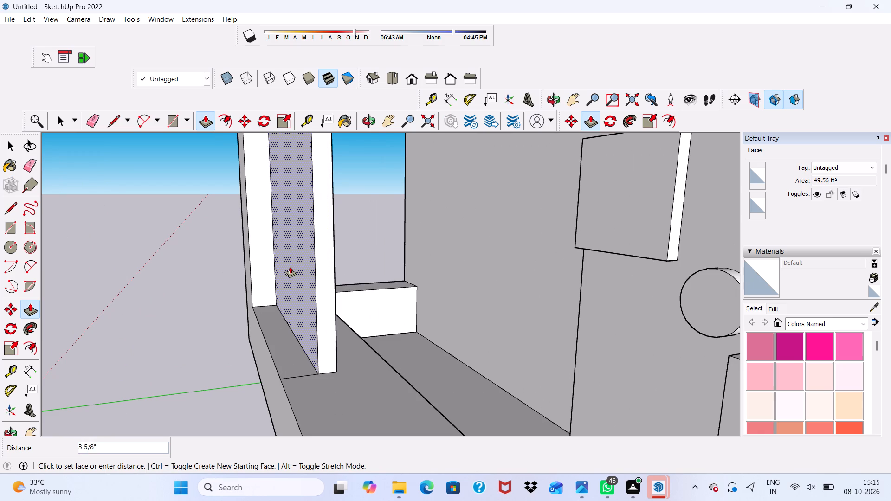
drag(290, 266, 281, 265)
Pull the panel's front face about 6 3/8" further outward toward the front of the frame.
scroll(282, 257, down, 3)
scroll(315, 264, up, 1)
middle_drag(335, 258, 323, 258)
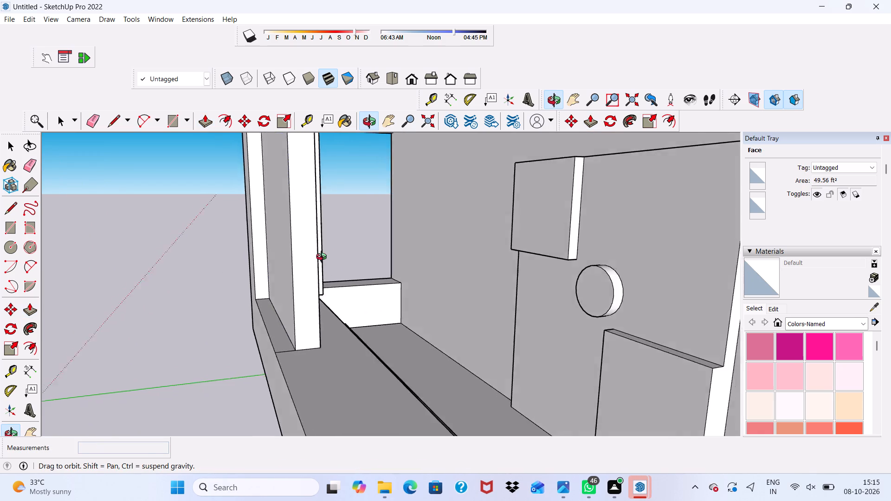
middle_drag(323, 258, 244, 255)
scroll(285, 249, up, 3)
drag(290, 240, 286, 241)
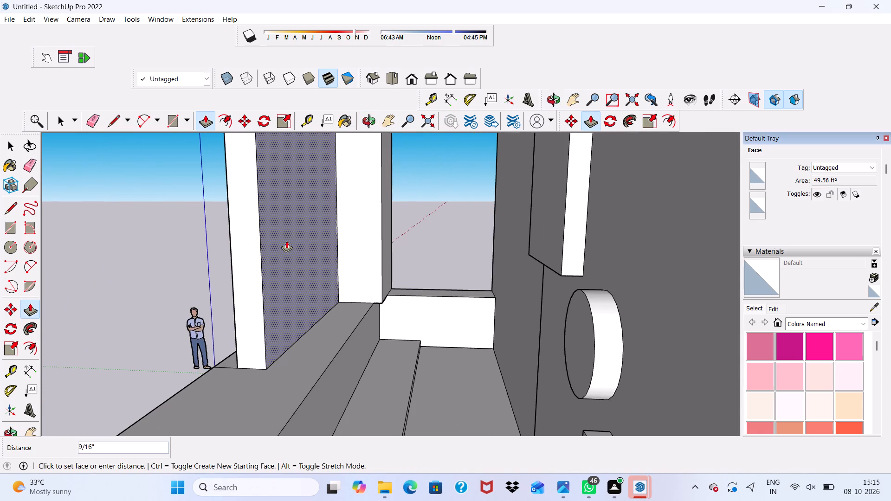
drag(286, 241, 268, 238)
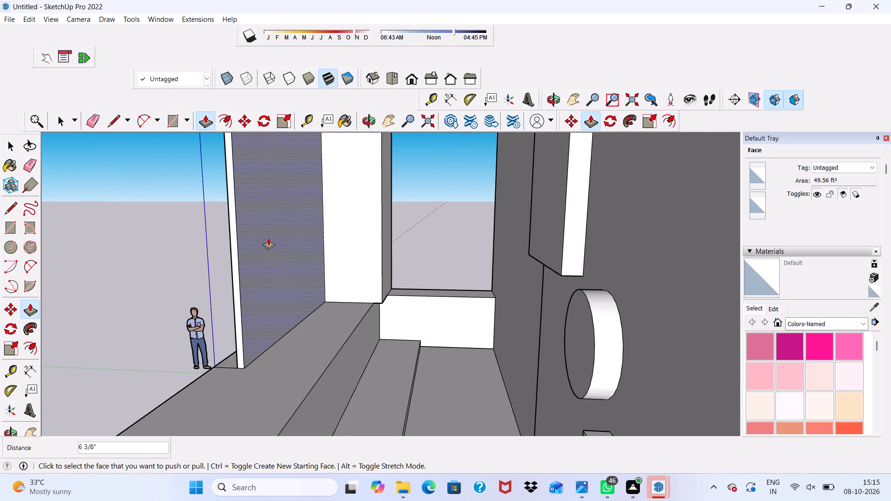
Draw a thin rectangle about 7' 1/2" by 3 5/16" along the top edge of the panel's front face.
scroll(246, 232, down, 5)
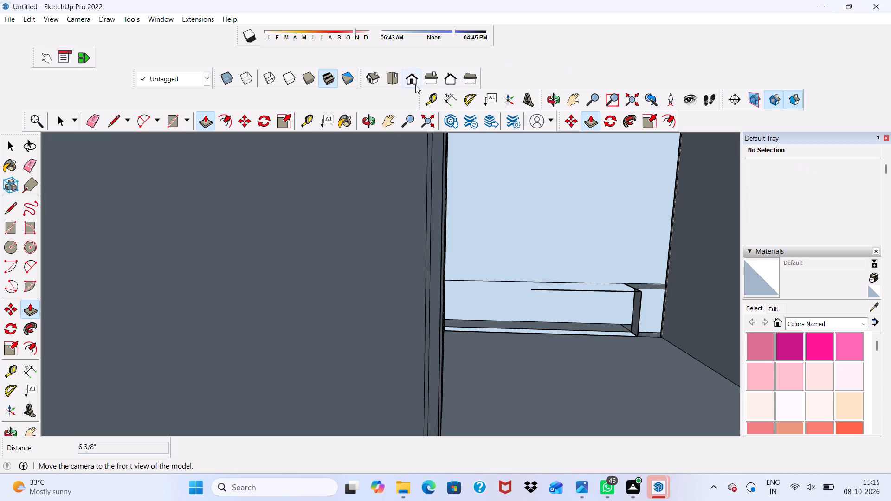
click(415, 82)
scroll(613, 280, down, 6)
middle_drag(510, 245, 404, 256)
scroll(450, 199, up, 10)
scroll(449, 200, down, 3)
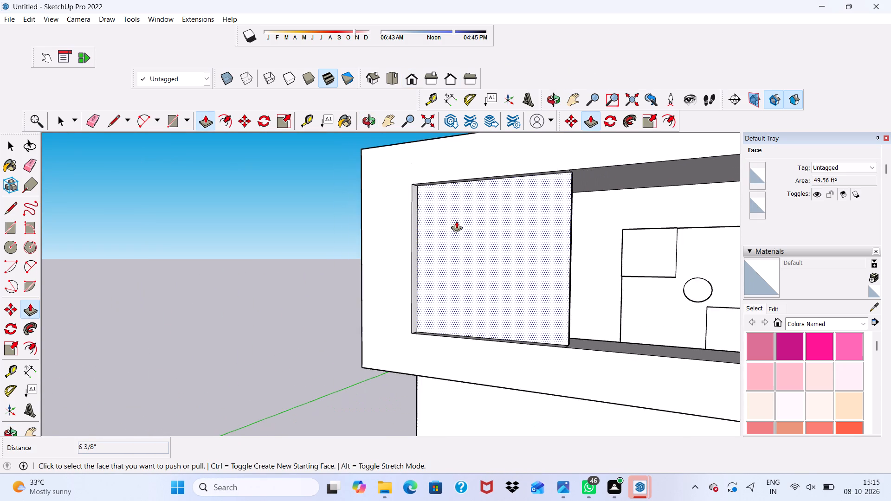
scroll(456, 221, up, 1)
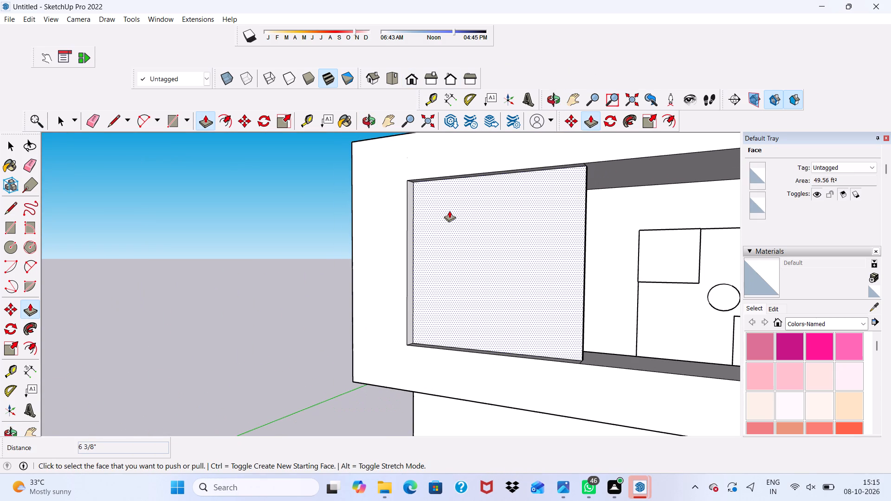
key(space)
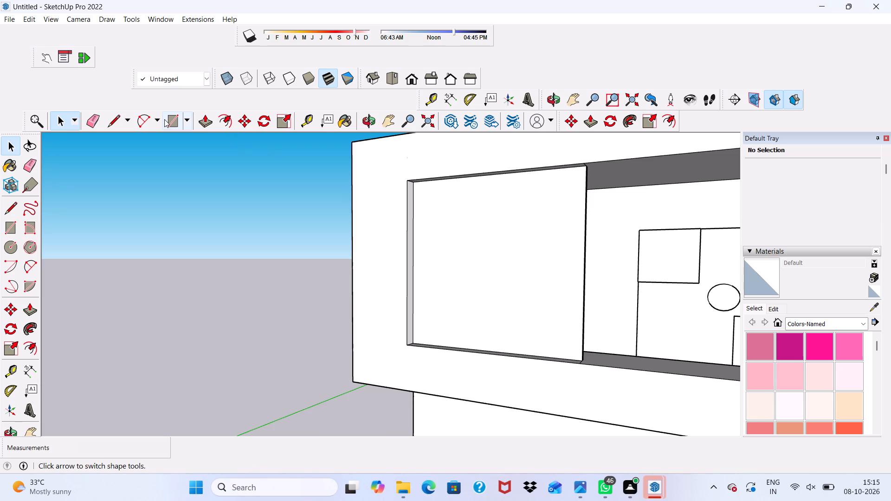
click(164, 119)
scroll(384, 169, up, 15)
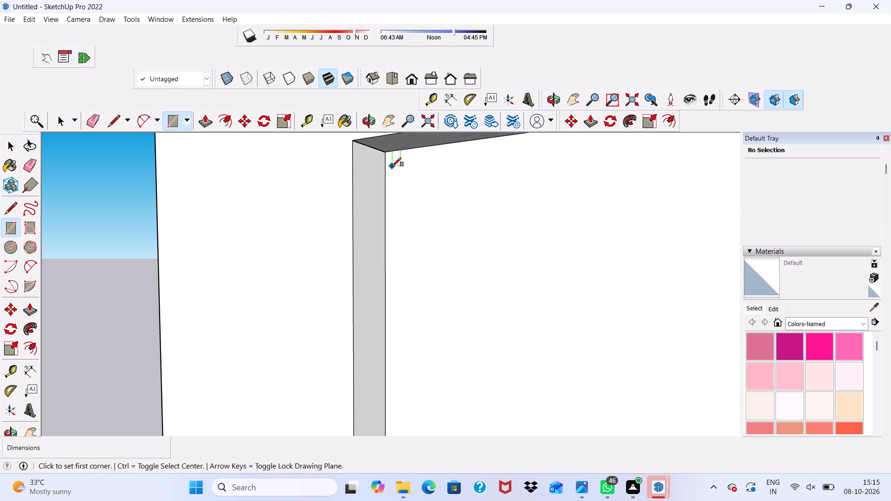
click(386, 157)
scroll(413, 189, down, 11)
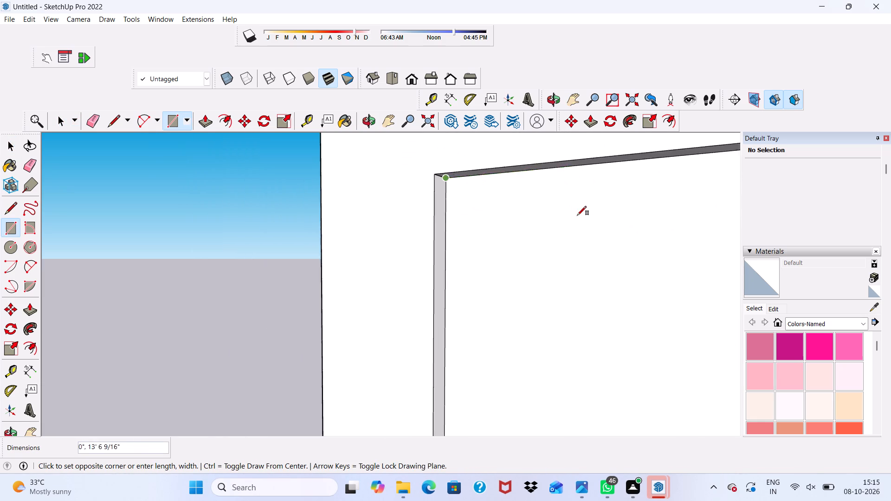
scroll(577, 215, down, 2)
scroll(655, 218, up, 1)
scroll(562, 197, down, 8)
scroll(550, 220, up, 3)
scroll(499, 191, up, 4)
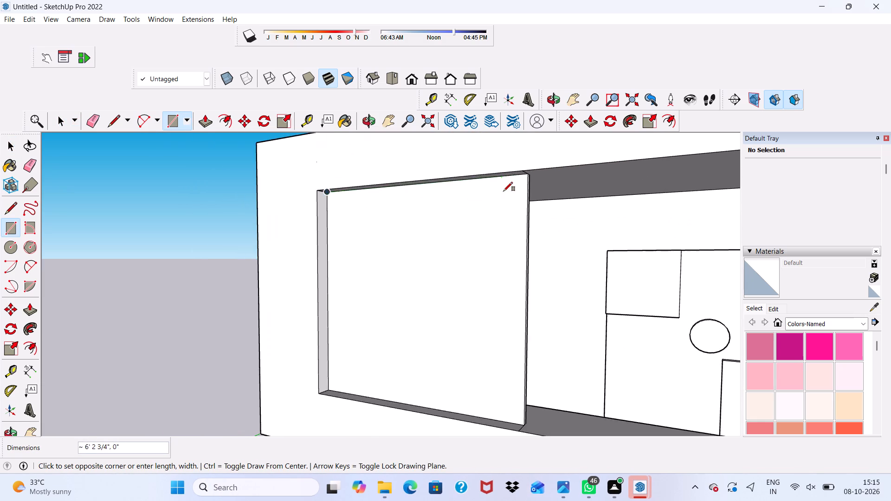
scroll(514, 192, up, 2)
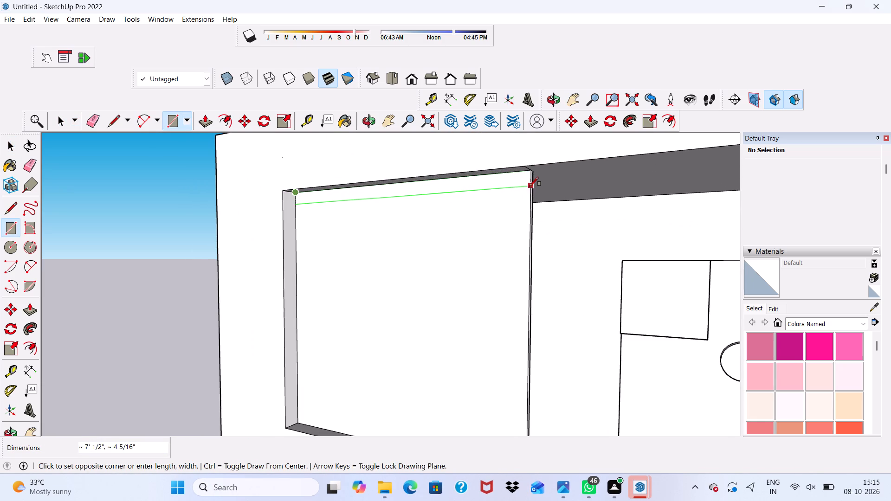
scroll(528, 185, up, 4)
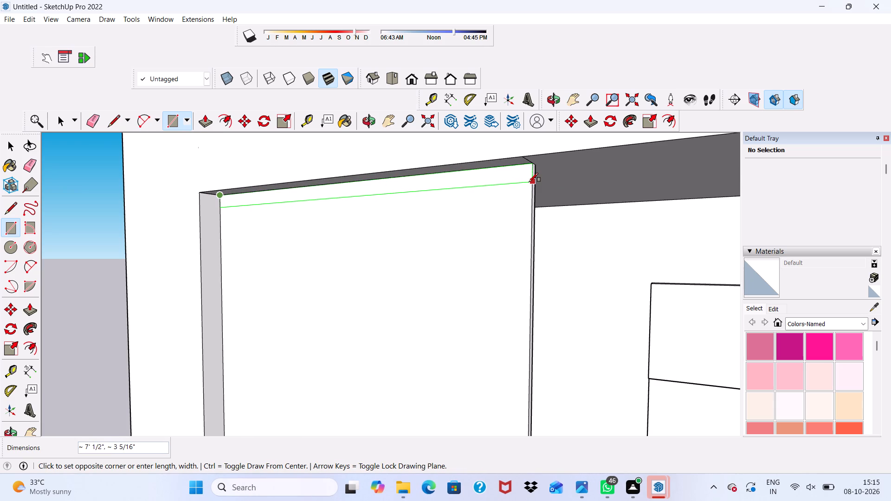
click(529, 182)
key(space)
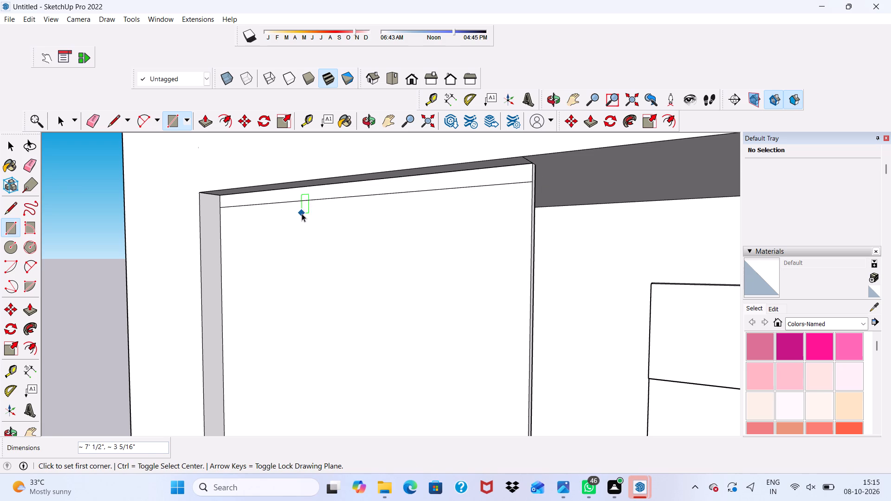
Copy the top strip, including its edges, about 4 9/16" straight down the panel's front face.
scroll(299, 212, up, 1)
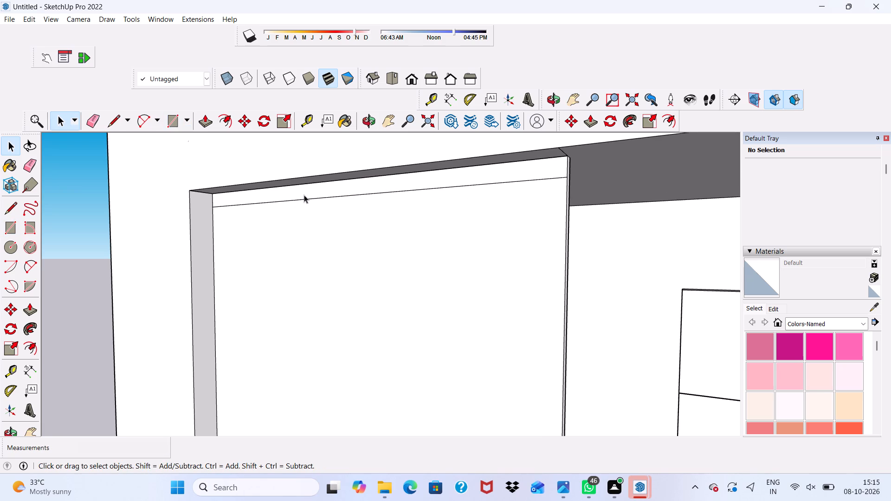
double_click(304, 195)
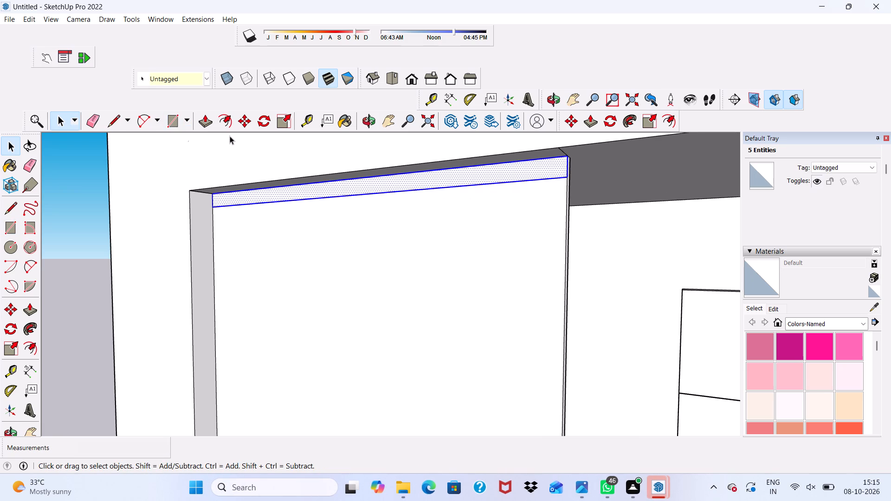
click(241, 122)
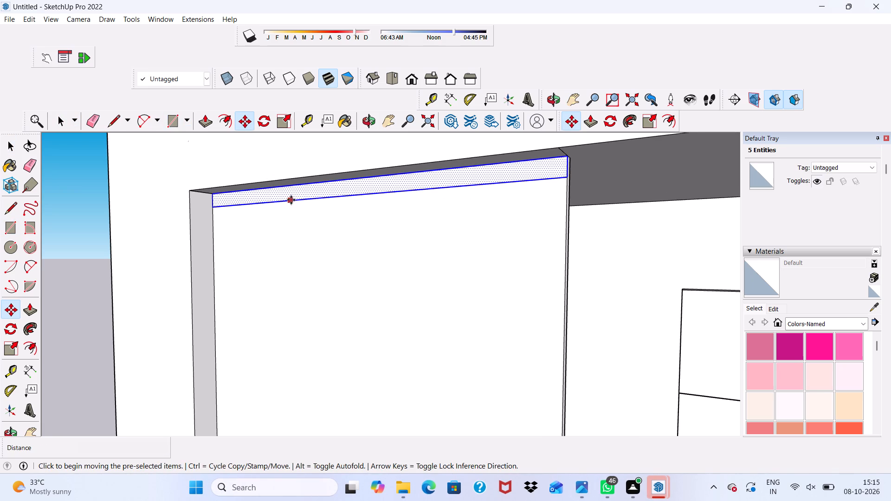
click(292, 195)
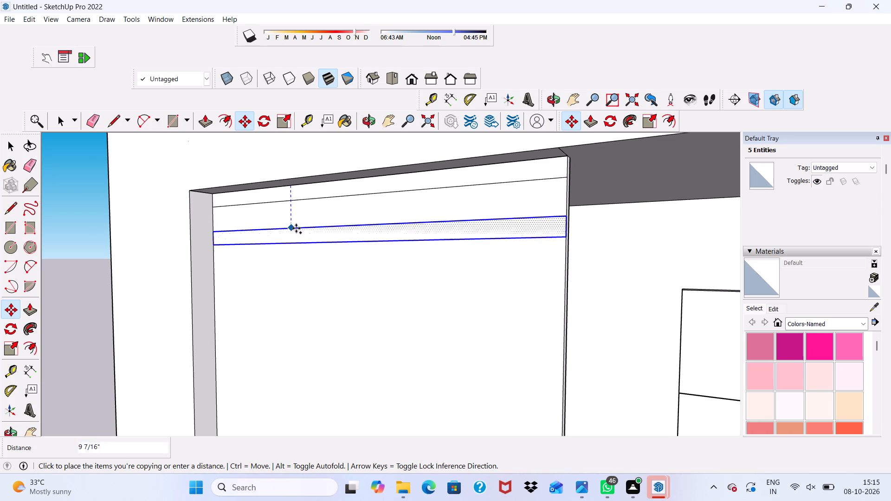
scroll(285, 204, up, 3)
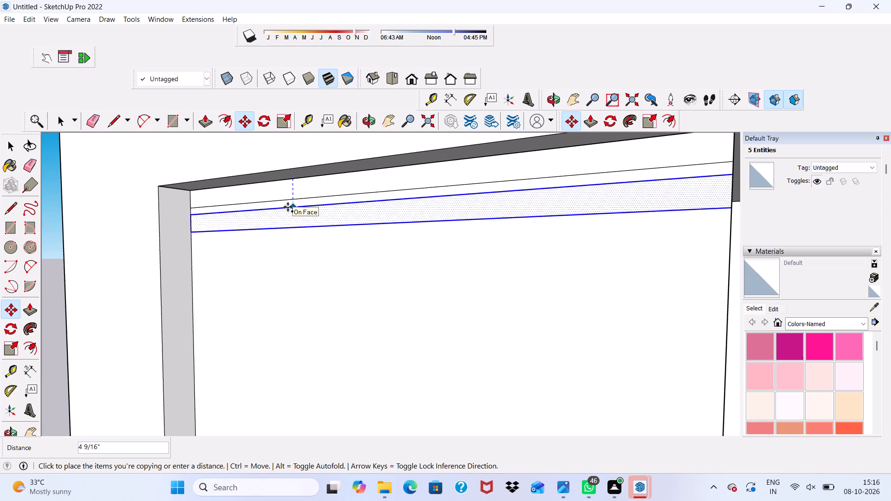
click(288, 206)
Multiply the strip copy by 20 at the same spacing down the panel's front face.
scroll(318, 276, down, 8)
middle_drag(407, 244, 512, 270)
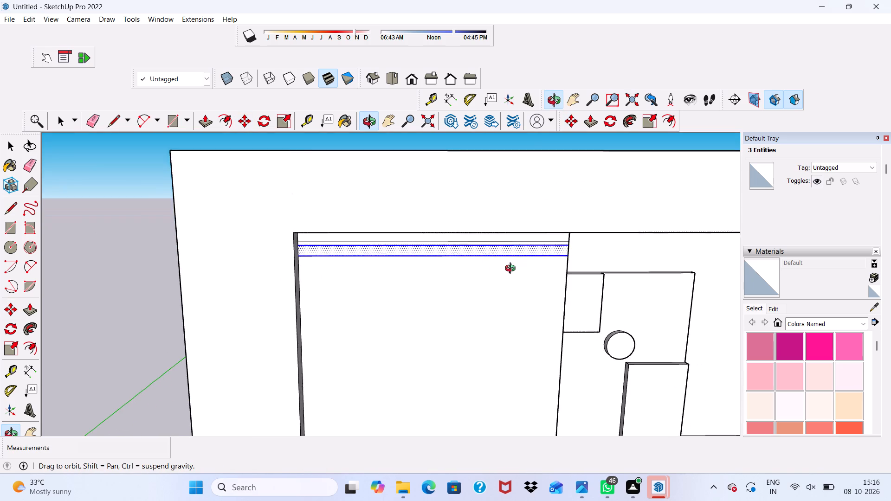
middle_drag(512, 270, 510, 271)
scroll(448, 315, up, 5)
scroll(444, 306, down, 3)
middle_drag(445, 308, 446, 247)
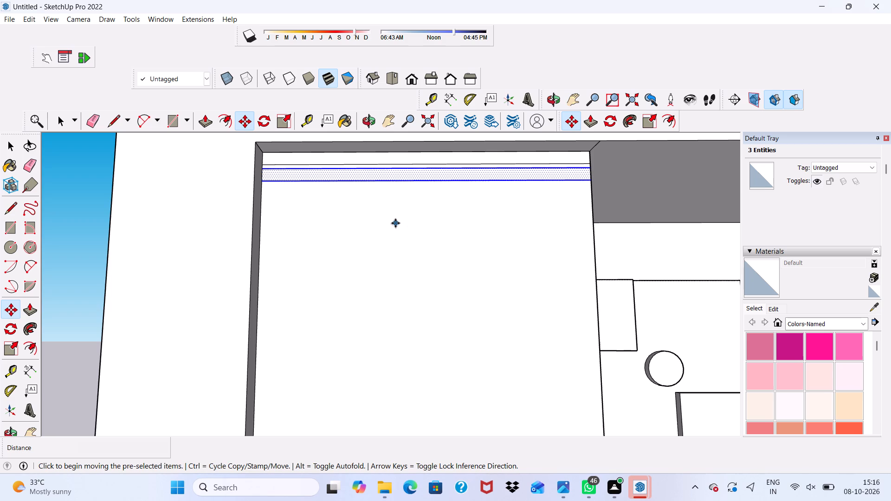
key(shift+asterisk)
key(2)
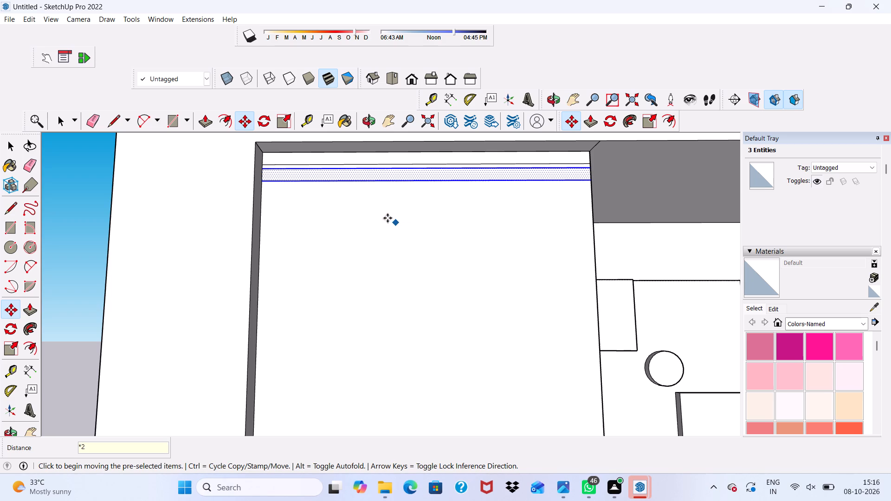
key(0)
key(Return)
scroll(379, 210, down, 5)
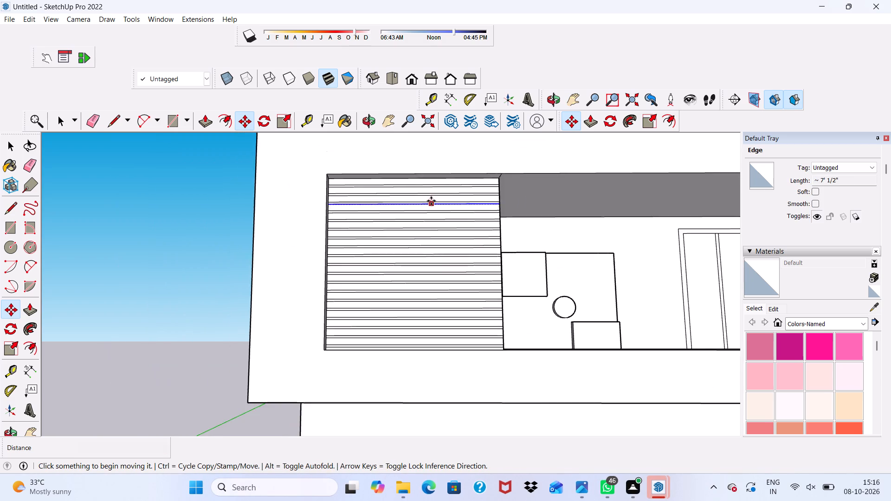
scroll(431, 201, down, 4)
middle_drag(422, 238, 366, 341)
scroll(368, 341, up, 16)
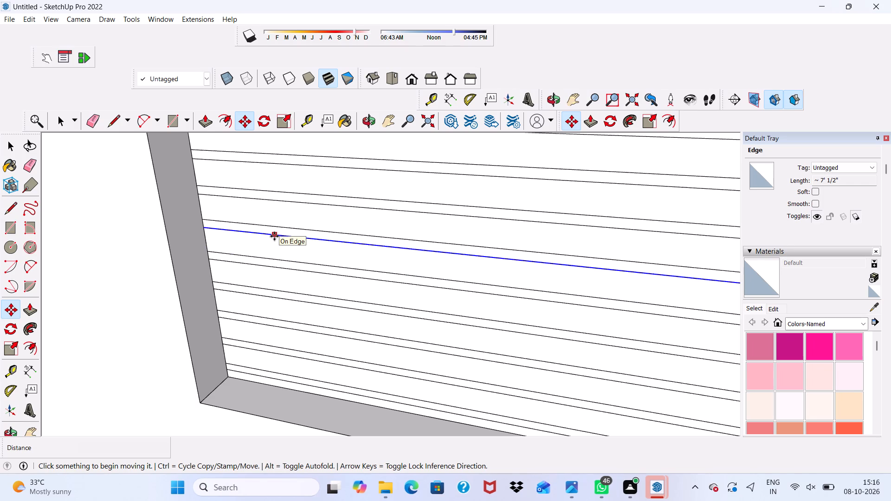
key(space)
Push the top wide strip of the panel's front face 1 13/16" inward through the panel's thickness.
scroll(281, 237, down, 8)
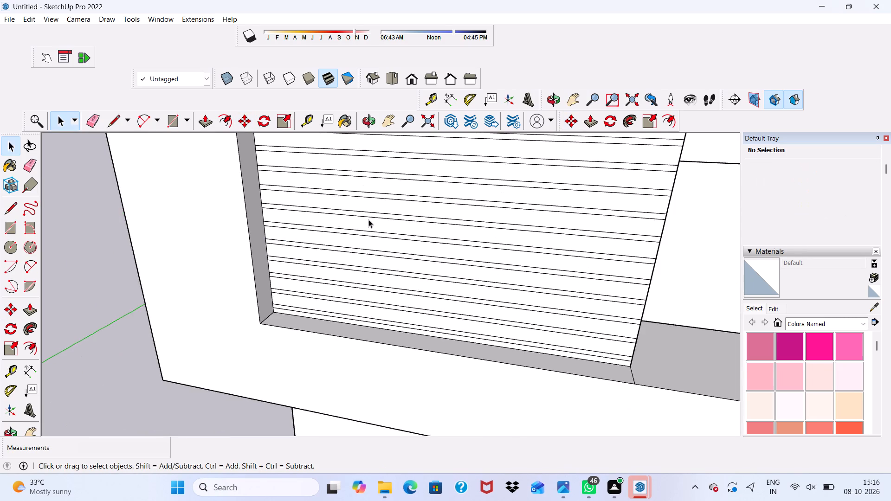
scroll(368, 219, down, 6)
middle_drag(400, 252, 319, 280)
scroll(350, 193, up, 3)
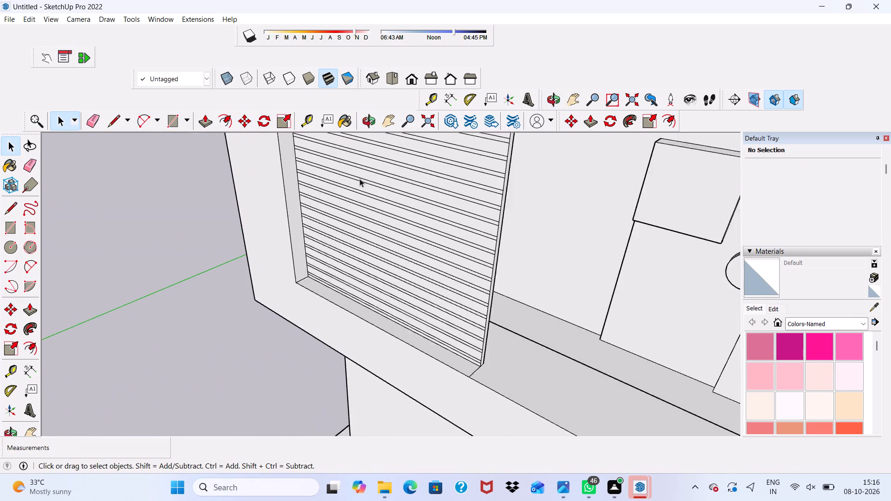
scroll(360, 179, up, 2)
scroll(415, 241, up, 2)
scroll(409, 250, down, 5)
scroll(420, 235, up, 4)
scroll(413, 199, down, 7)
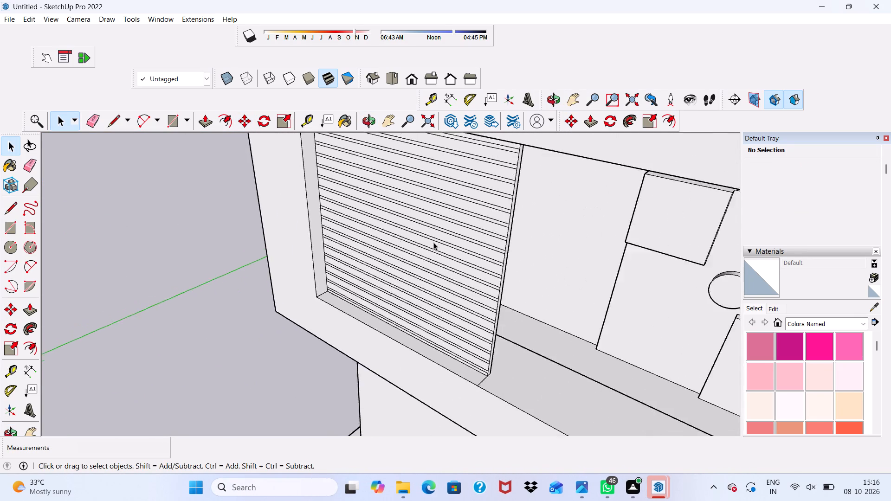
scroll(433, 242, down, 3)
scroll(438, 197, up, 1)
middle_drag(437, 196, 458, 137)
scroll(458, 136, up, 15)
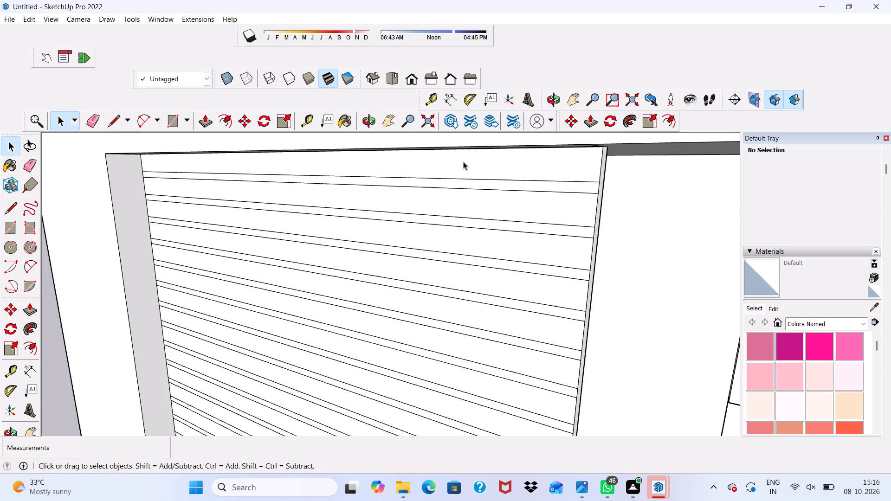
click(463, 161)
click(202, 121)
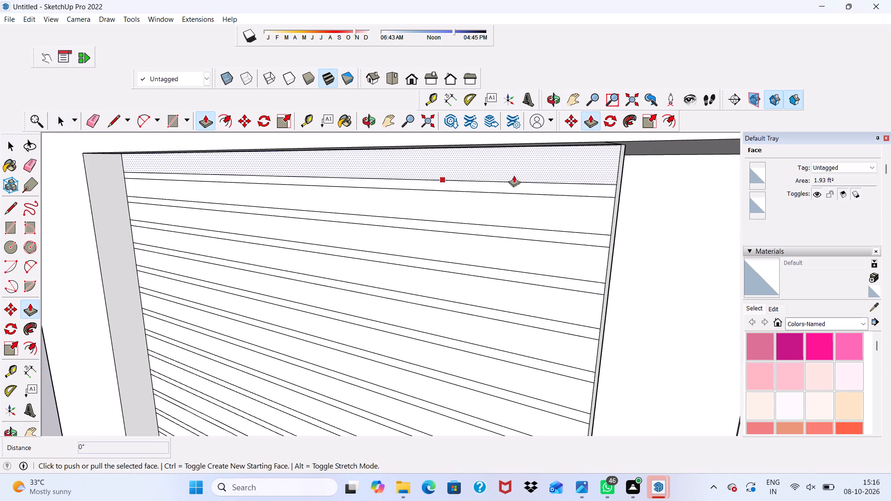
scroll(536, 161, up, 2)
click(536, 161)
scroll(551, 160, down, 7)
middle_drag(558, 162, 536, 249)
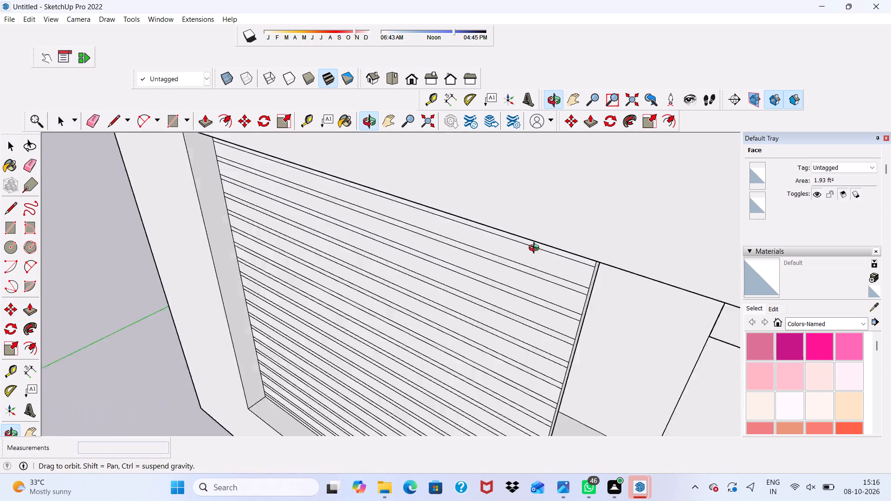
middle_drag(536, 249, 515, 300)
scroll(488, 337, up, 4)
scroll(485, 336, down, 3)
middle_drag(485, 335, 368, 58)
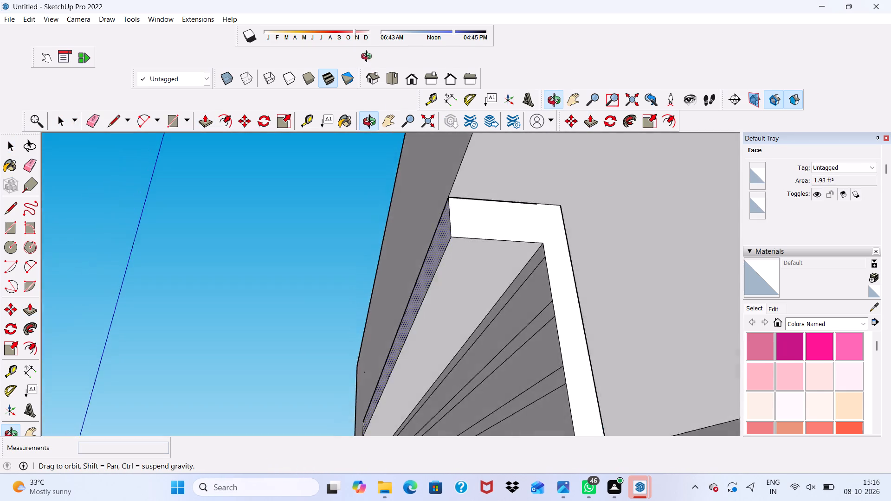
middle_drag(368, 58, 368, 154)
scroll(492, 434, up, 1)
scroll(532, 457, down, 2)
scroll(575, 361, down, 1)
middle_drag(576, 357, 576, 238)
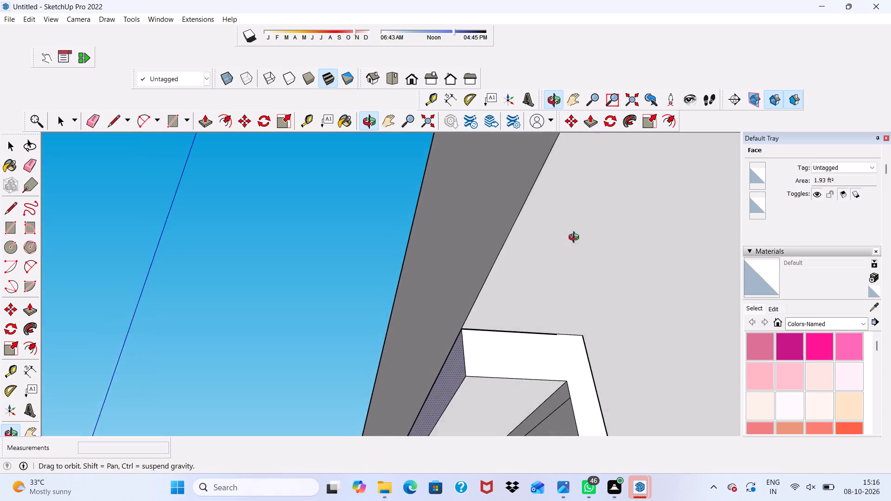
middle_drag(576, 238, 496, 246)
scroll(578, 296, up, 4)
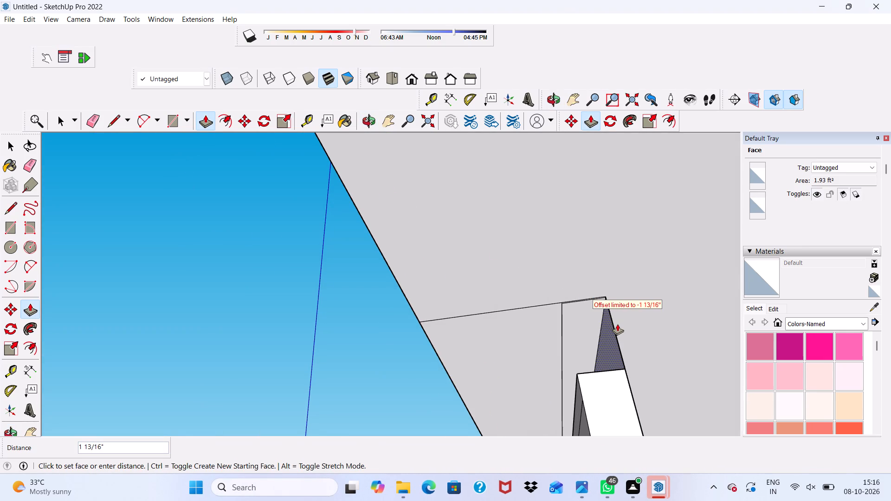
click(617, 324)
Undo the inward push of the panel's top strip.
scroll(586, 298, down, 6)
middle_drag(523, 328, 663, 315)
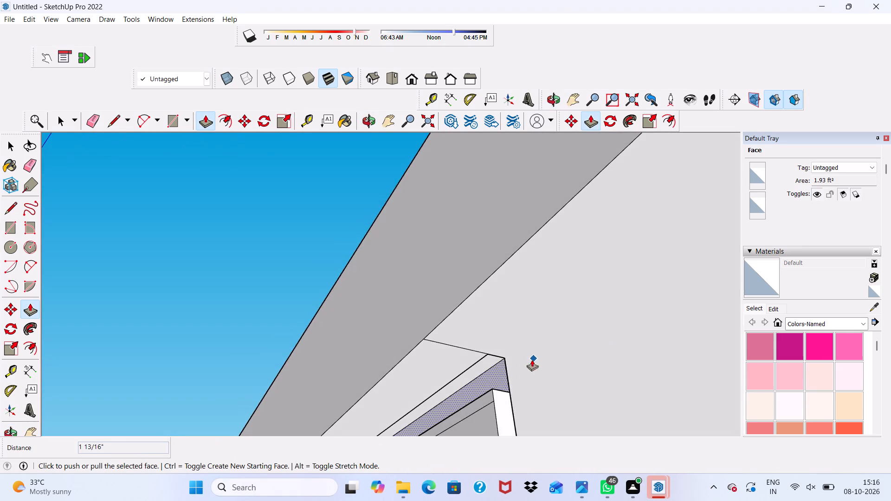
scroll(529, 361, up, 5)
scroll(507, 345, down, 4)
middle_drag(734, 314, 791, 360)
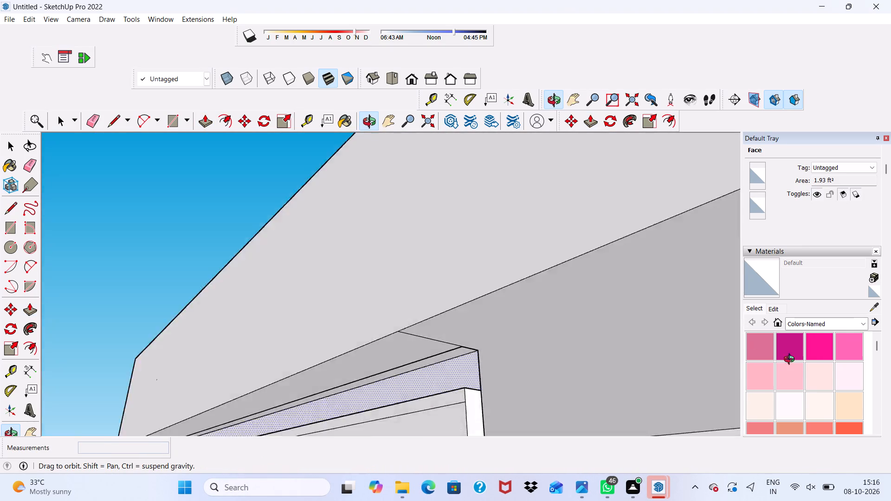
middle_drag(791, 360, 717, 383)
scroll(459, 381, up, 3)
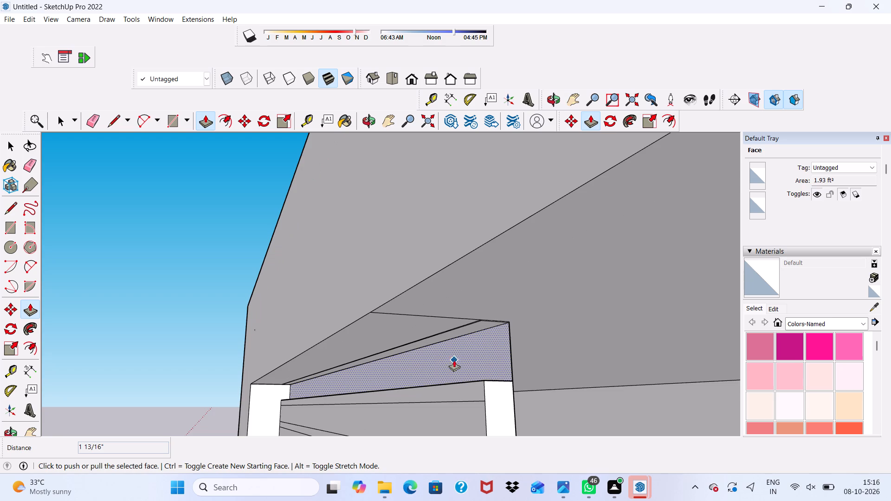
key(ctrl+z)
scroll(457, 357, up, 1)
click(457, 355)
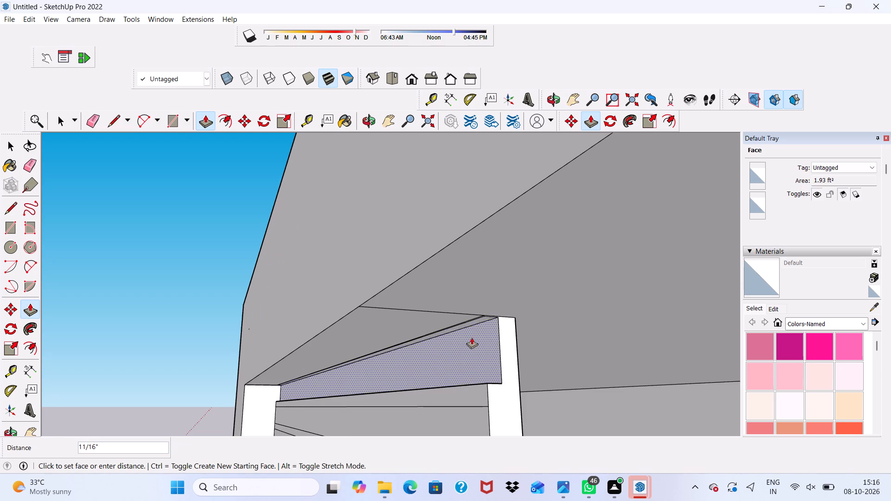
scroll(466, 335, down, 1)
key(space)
Push the second wide strip from the top 1 13/16" inward through the panel's thickness.
click(454, 412)
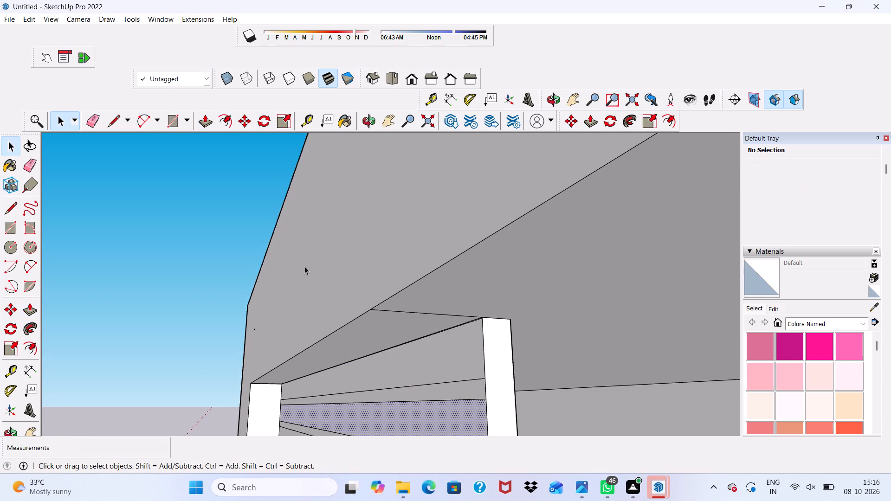
click(207, 125)
drag(475, 413, 517, 402)
scroll(511, 365, down, 1)
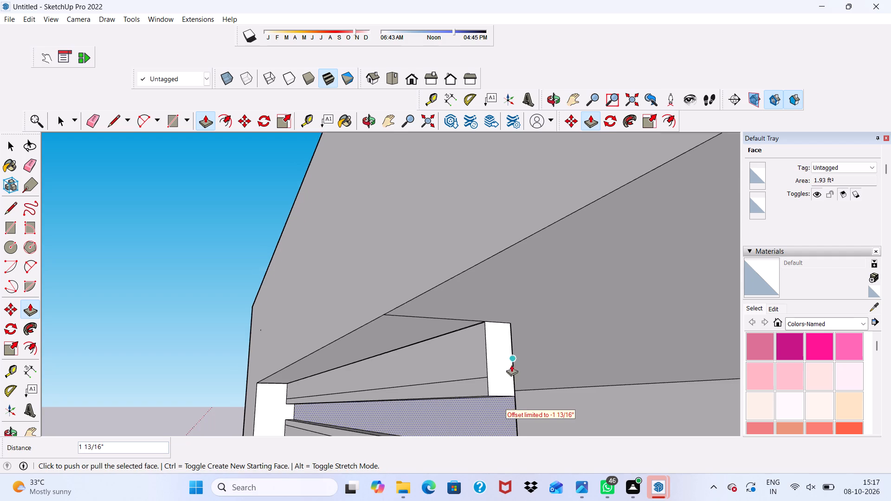
scroll(511, 365, down, 2)
key(space)
Delete the recessed face of the second wide strip to open a gap between the slats.
click(490, 413)
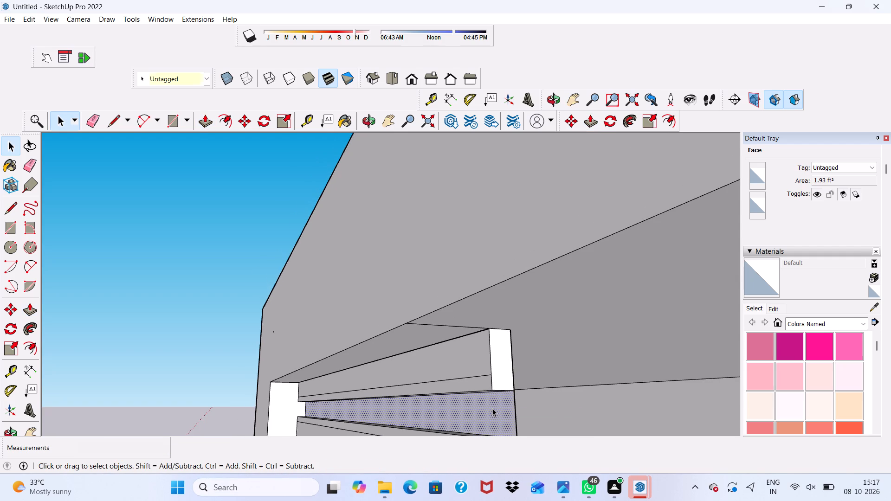
key(Delete)
Delete the top wide strip's face from the front of the louvred panel.
scroll(496, 407, down, 4)
middle_drag(515, 394, 618, 379)
scroll(515, 394, down, 1)
scroll(474, 400, up, 5)
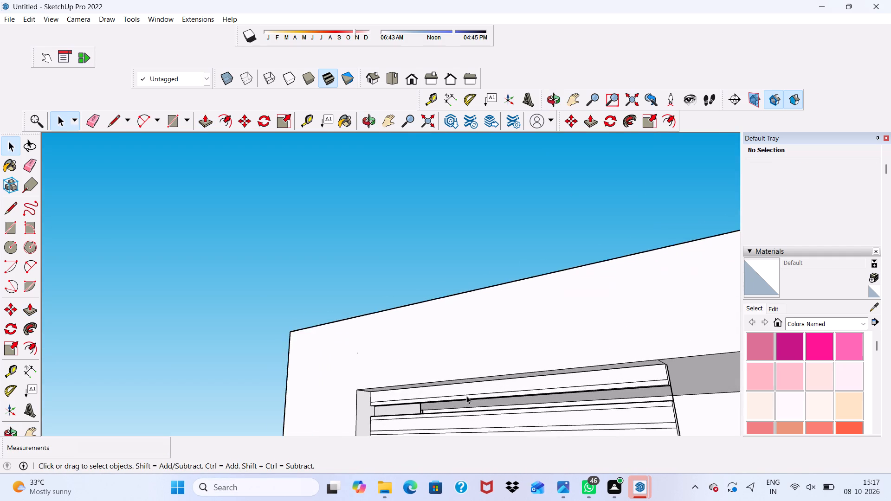
scroll(466, 396, up, 7)
scroll(462, 377, down, 1)
scroll(461, 387, up, 3)
click(461, 387)
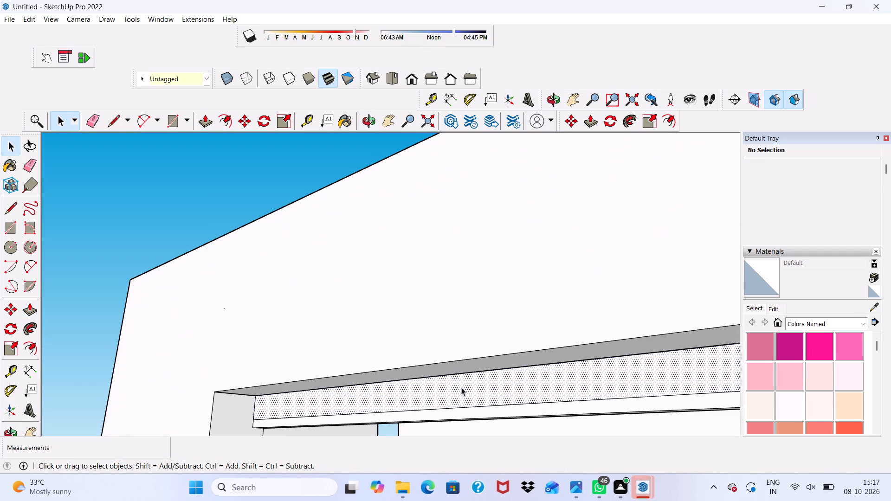
key(BackSpace)
key(Delete)
Delete the panel's back face exposed behind the top gap.
scroll(456, 370, down, 3)
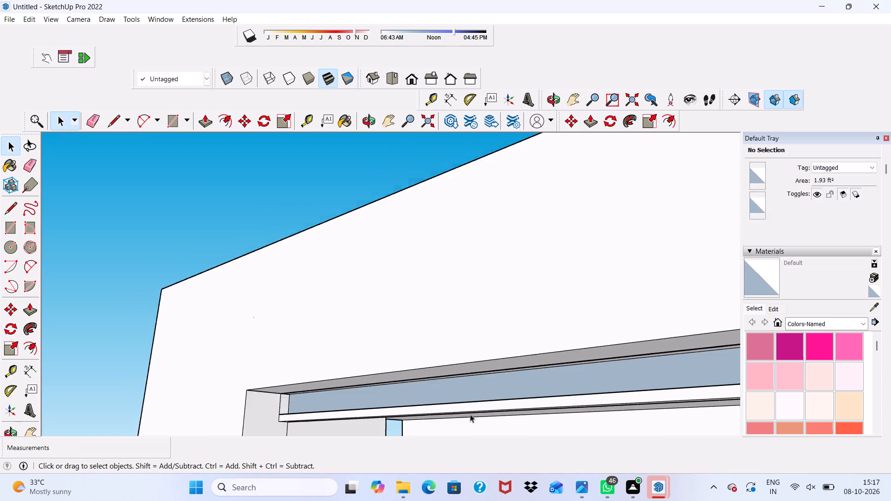
scroll(470, 414, down, 1)
scroll(465, 407, up, 3)
click(458, 392)
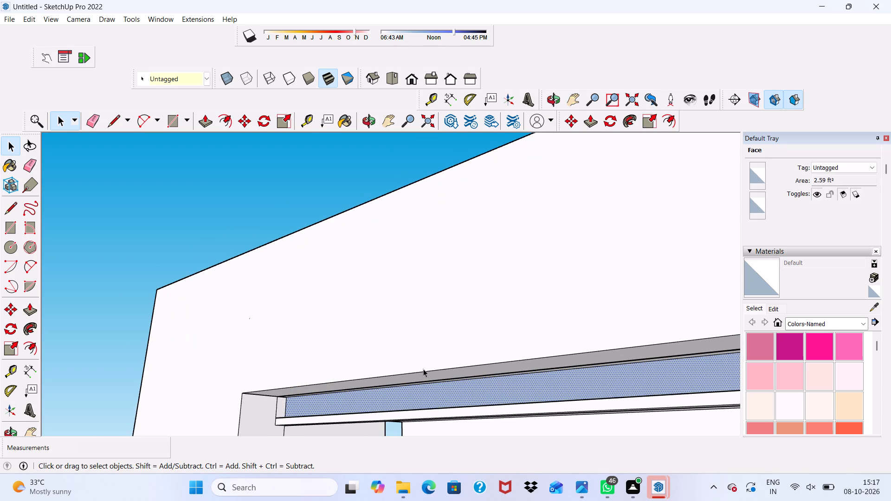
key(Delete)
Delete the third wide strip's face from the top of the louvred panel.
scroll(436, 390, down, 8)
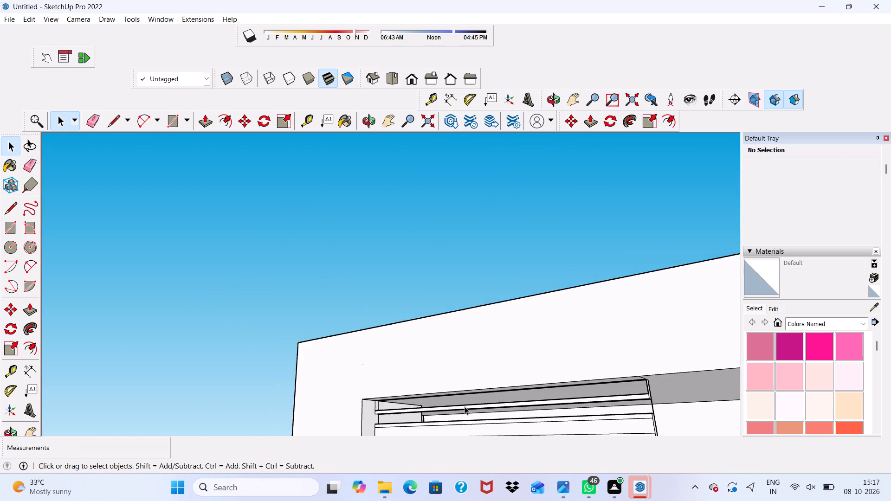
middle_drag(465, 407, 554, 427)
scroll(542, 414, up, 5)
scroll(470, 362, down, 8)
scroll(390, 447, up, 3)
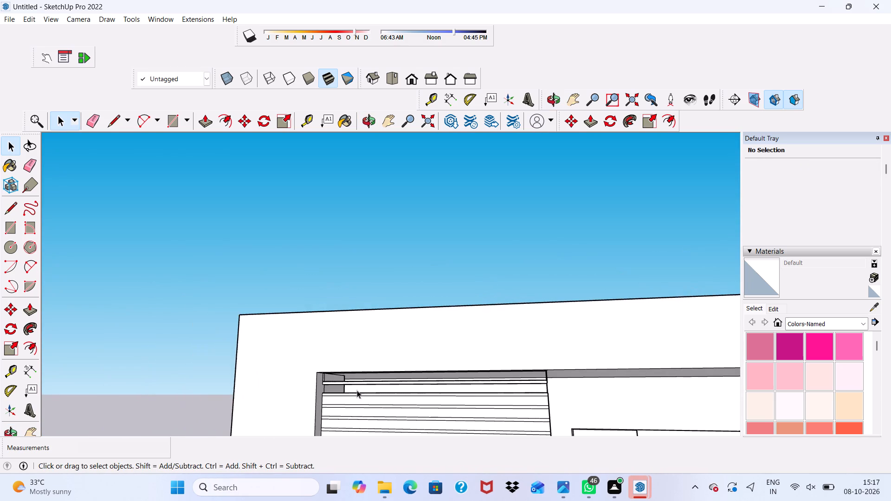
scroll(357, 390, up, 3)
scroll(396, 392, up, 1)
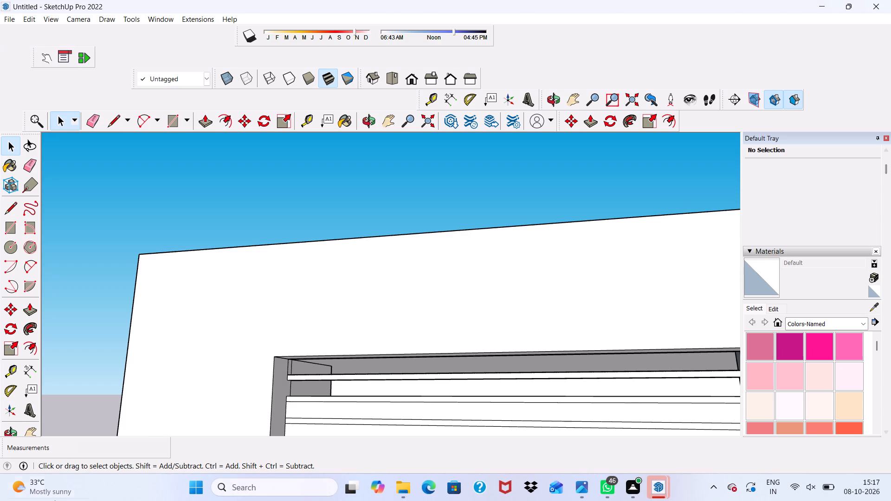
scroll(602, 245, down, 11)
middle_drag(592, 251, 592, 254)
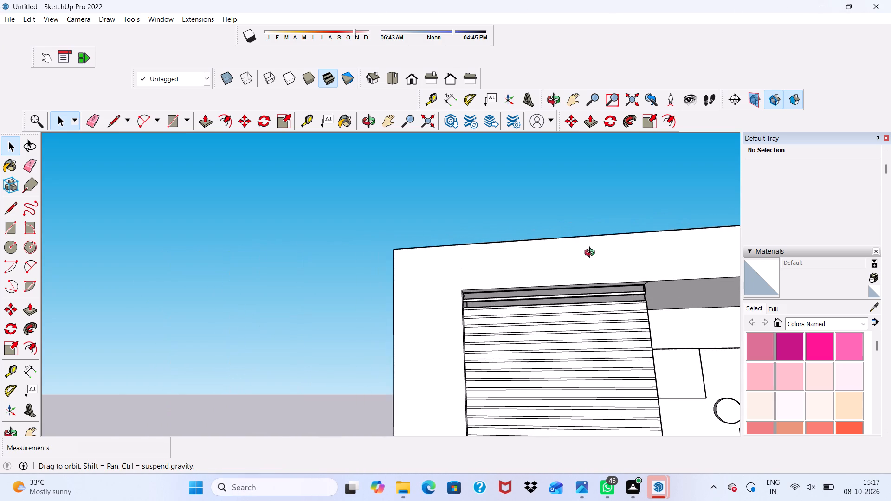
middle_drag(592, 254, 561, 272)
scroll(561, 272, up, 2)
scroll(596, 261, down, 7)
middle_drag(592, 271, 592, 272)
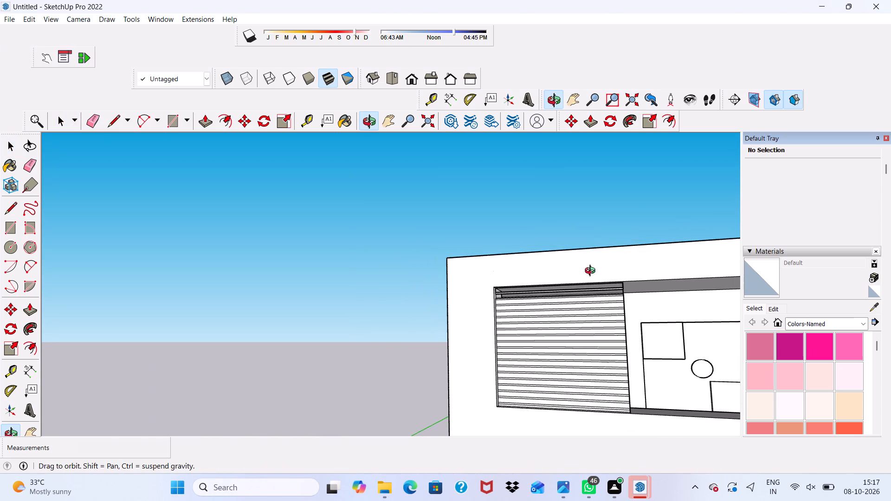
middle_drag(592, 272, 579, 275)
scroll(591, 273, down, 1)
scroll(581, 262, up, 1)
scroll(890, 486, up, 1)
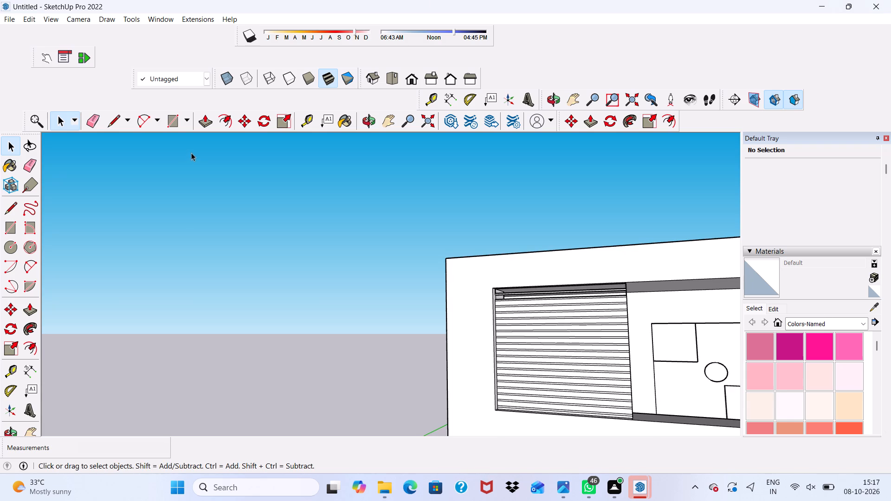
scroll(595, 138, up, 1)
scroll(495, 186, down, 7)
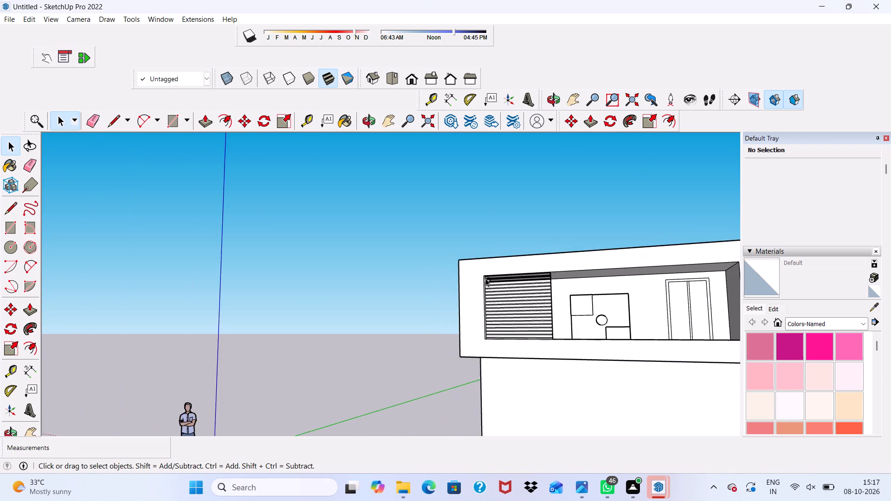
scroll(497, 314, up, 10)
middle_drag(491, 268, 375, 327)
scroll(441, 321, up, 7)
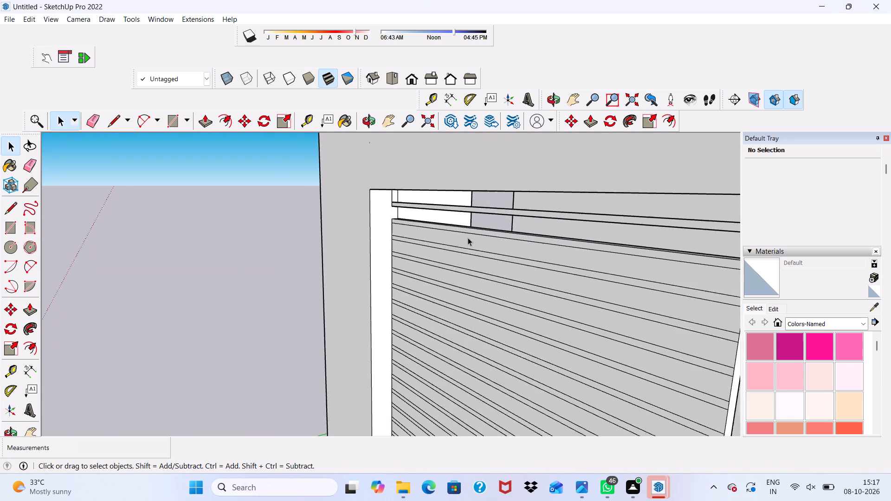
scroll(468, 238, up, 3)
click(456, 243)
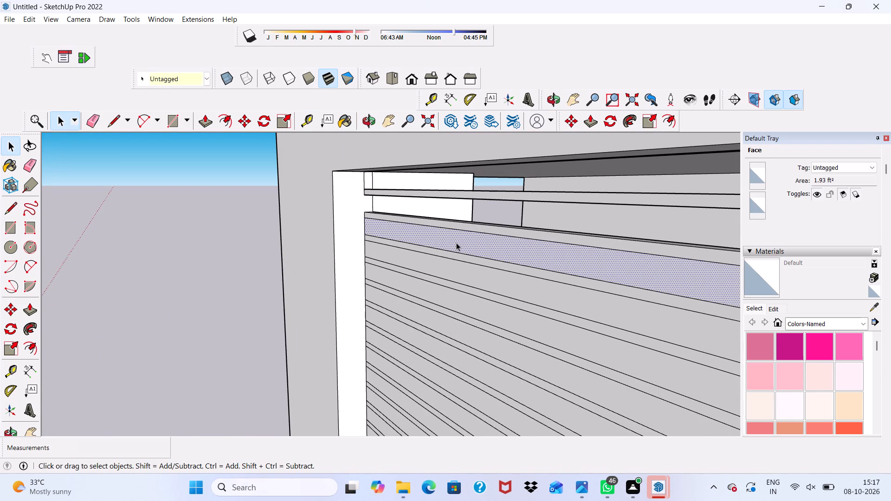
key(Delete)
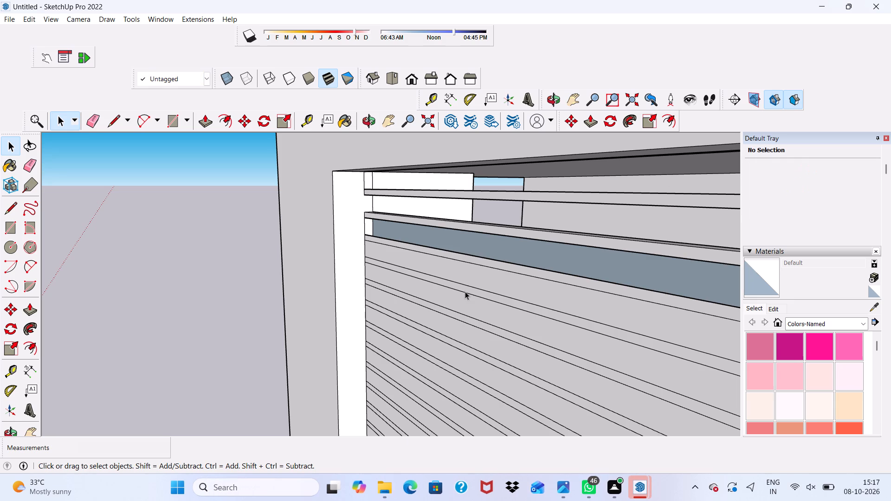
Delete the large remaining back face of the panel exposed behind the third gap.
click(504, 256)
key(Delete)
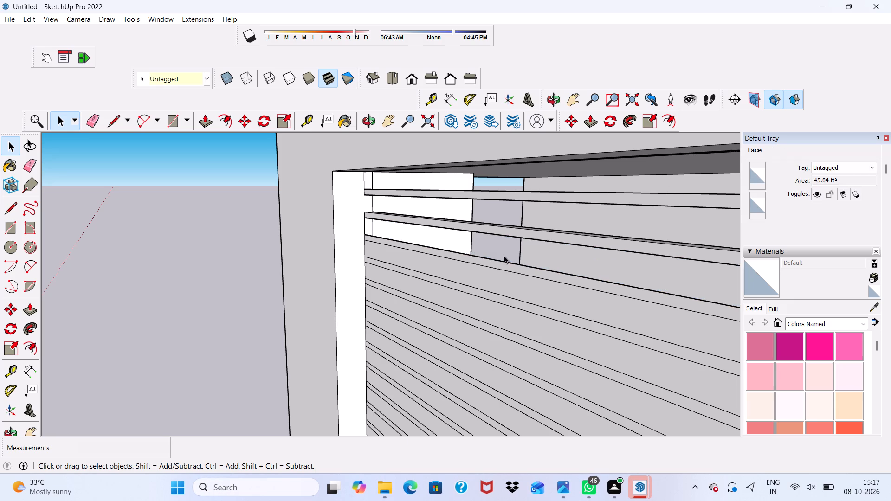
Delete the faces of the fourth, fifth and sixth wide strips from the top of the louvred panel.
click(445, 276)
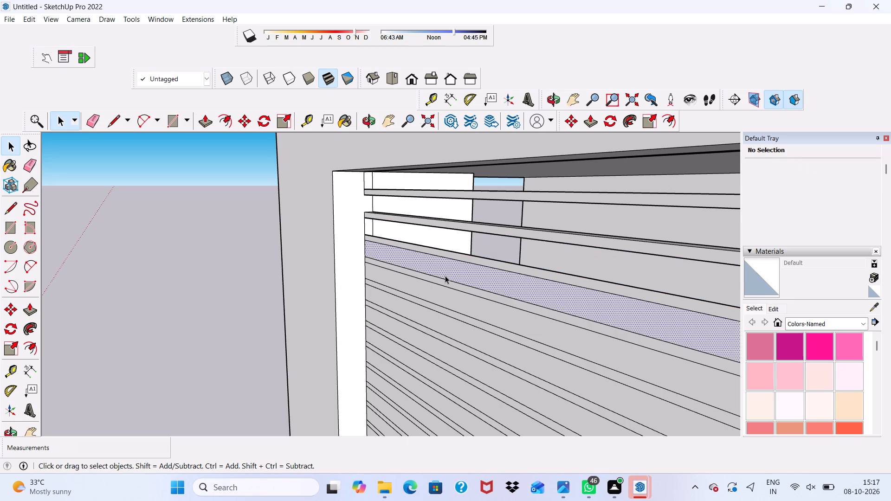
key(Delete)
scroll(444, 277, down, 4)
scroll(437, 275, up, 1)
scroll(435, 278, down, 3)
middle_drag(435, 278, 431, 271)
scroll(431, 271, up, 5)
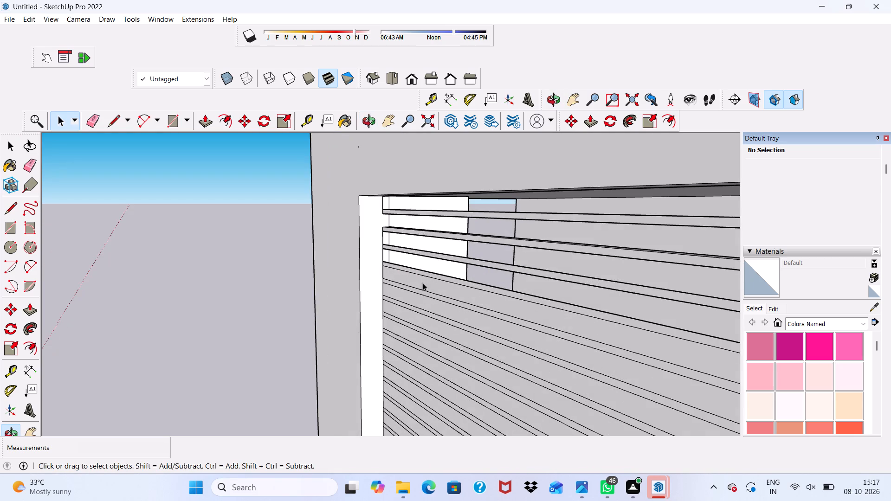
click(423, 283)
key(Delete)
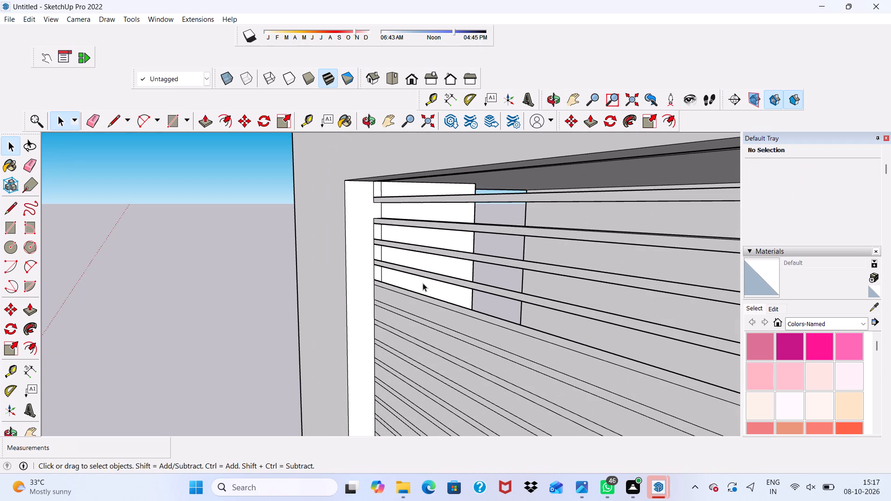
click(407, 306)
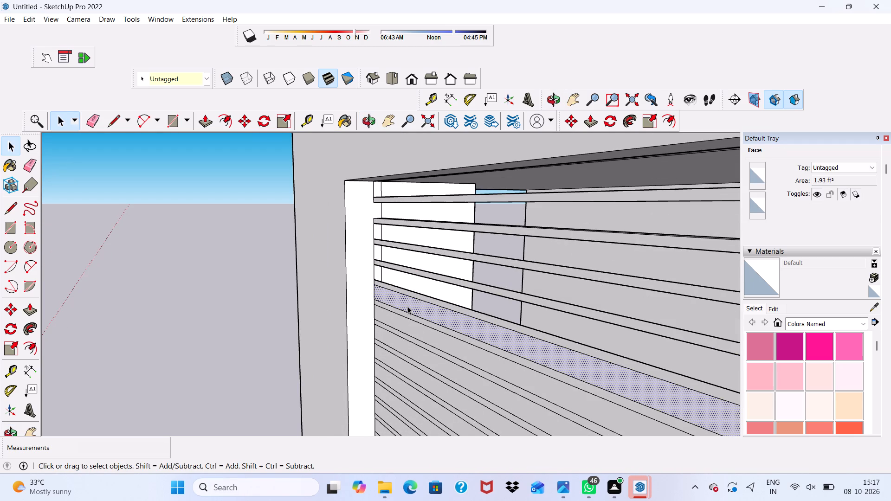
key(Delete)
Delete the next three wide strip faces, the seventh to ninth from the top of the louvred panel.
scroll(360, 289, down, 5)
middle_drag(443, 273, 363, 258)
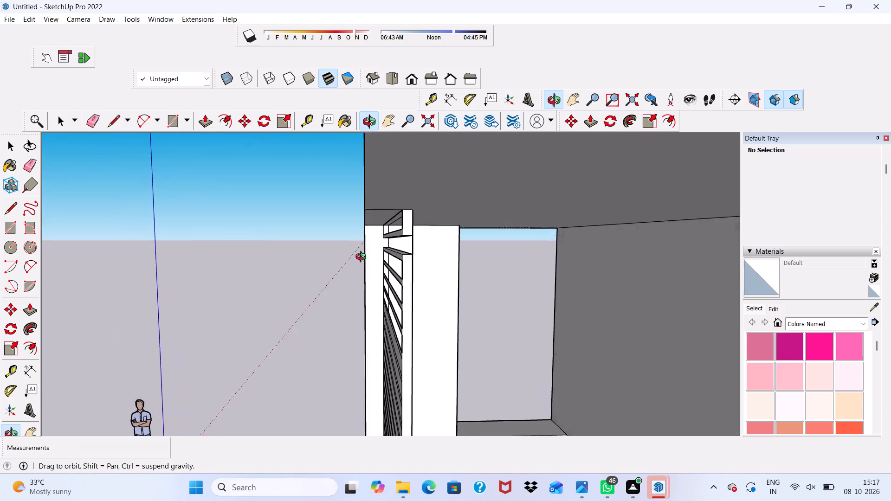
middle_drag(363, 258, 492, 253)
scroll(493, 253, up, 2)
scroll(449, 339, down, 1)
scroll(389, 351, up, 1)
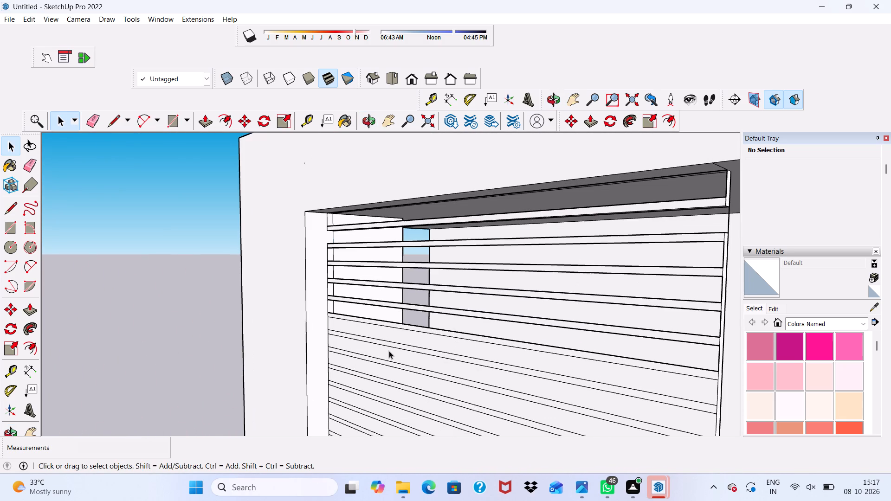
click(388, 339)
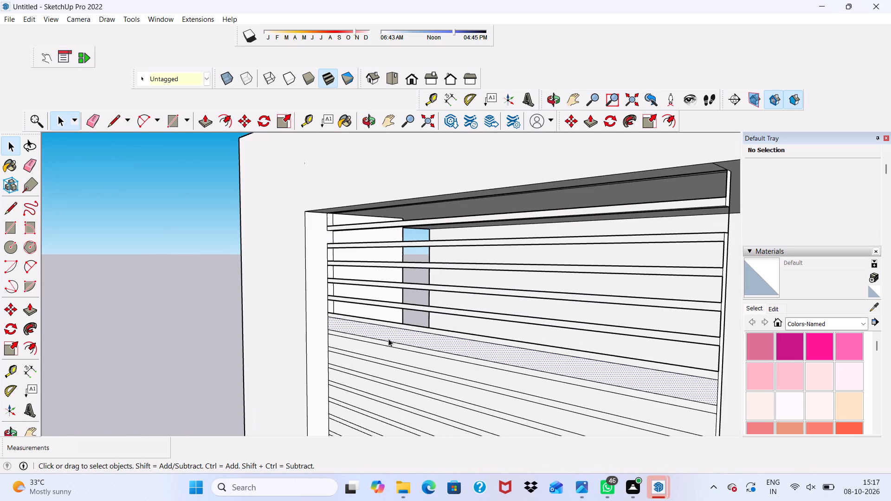
key(Delete)
scroll(388, 338, down, 2)
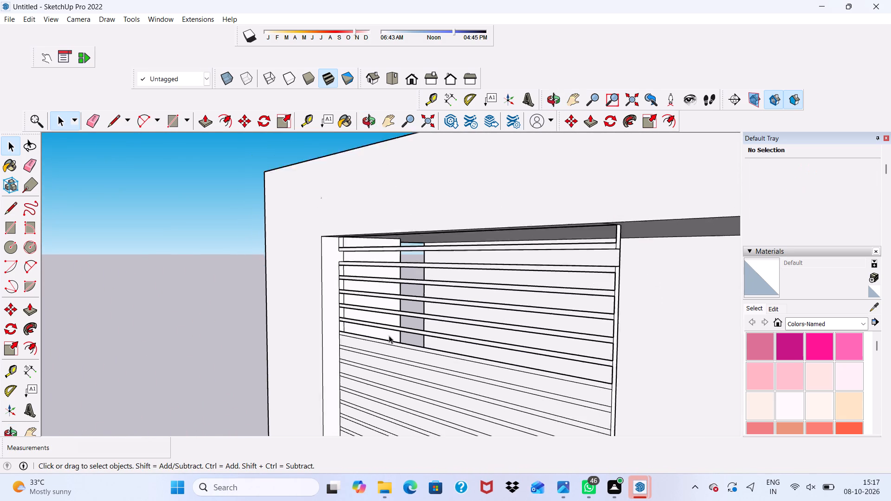
scroll(389, 335, down, 4)
scroll(387, 367, up, 13)
click(381, 328)
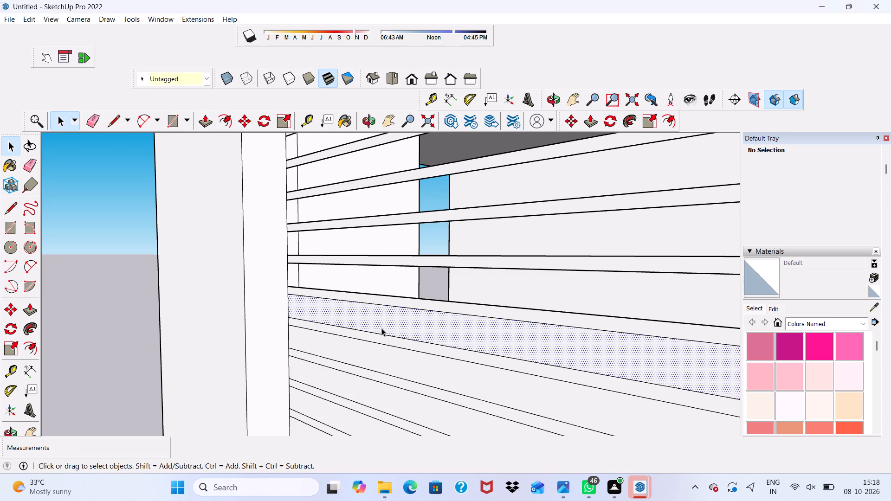
key(Delete)
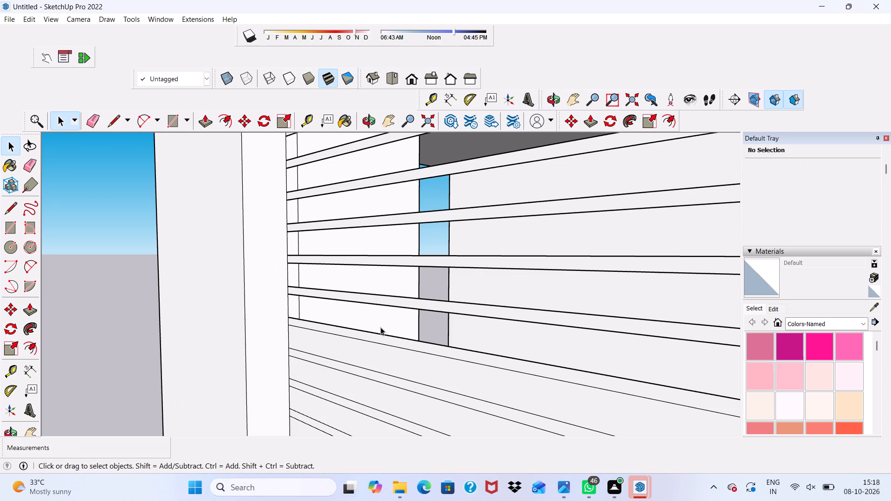
click(355, 352)
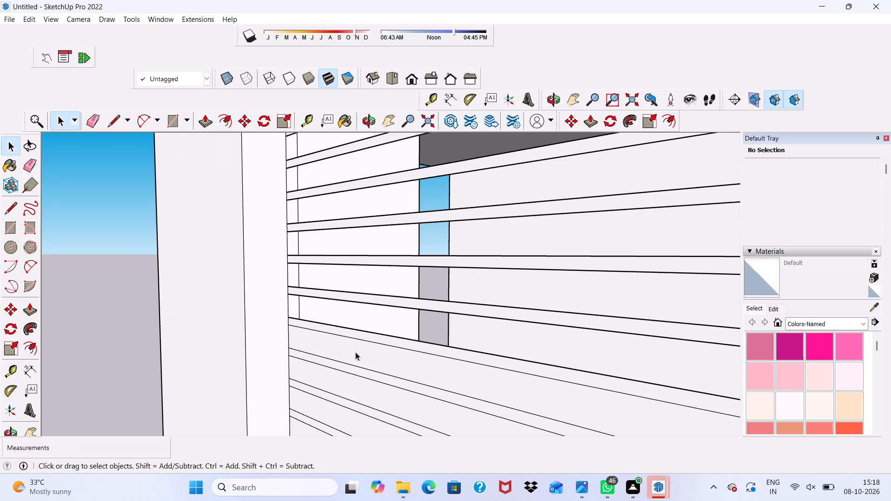
key(Delete)
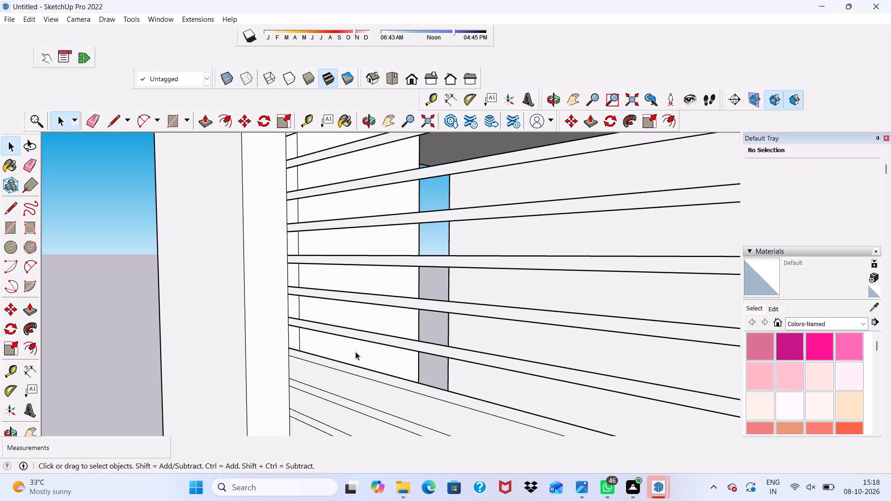
Delete the tenth and eleventh wide strip faces, leaving the narrow slat between them in the louvred panel.
scroll(293, 469, down, 20)
scroll(293, 469, down, 2)
scroll(507, 413, up, 2)
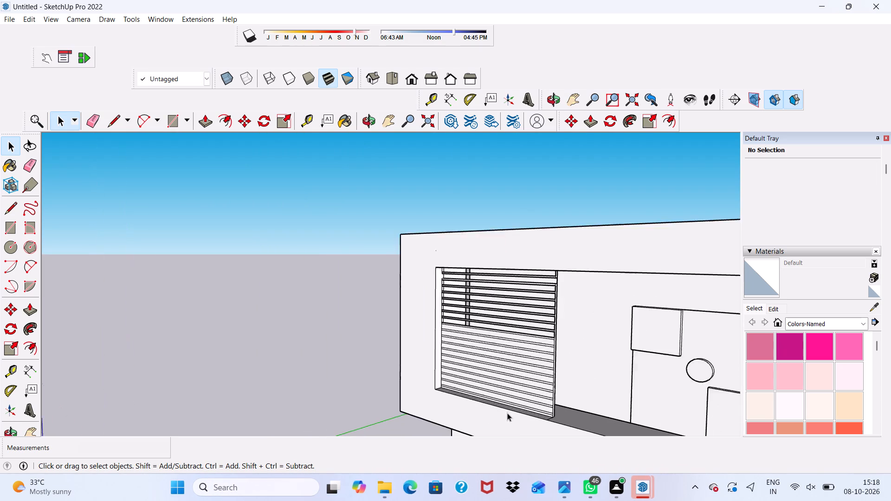
scroll(507, 413, up, 12)
scroll(541, 311, up, 3)
scroll(545, 274, down, 5)
scroll(512, 216, up, 5)
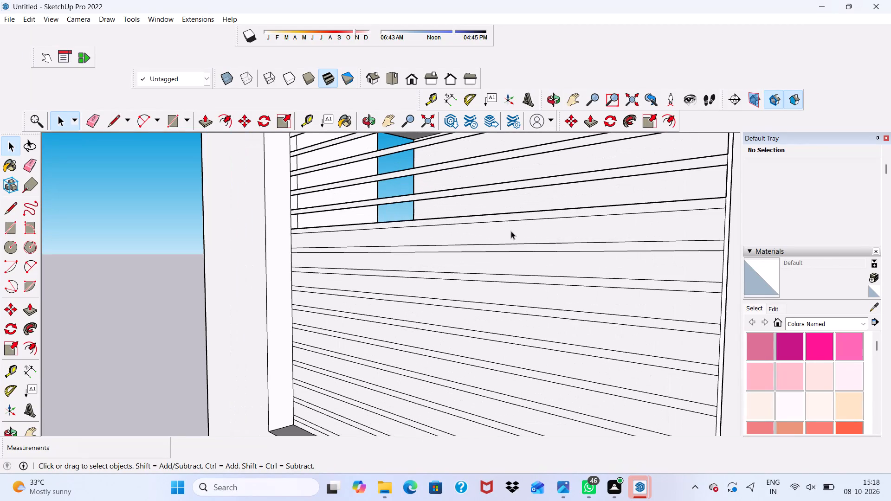
click(511, 231)
key(Delete)
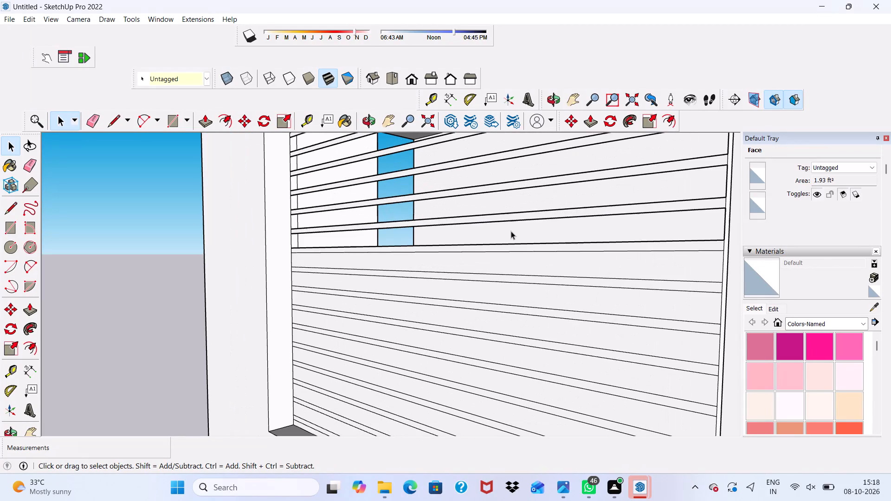
click(499, 267)
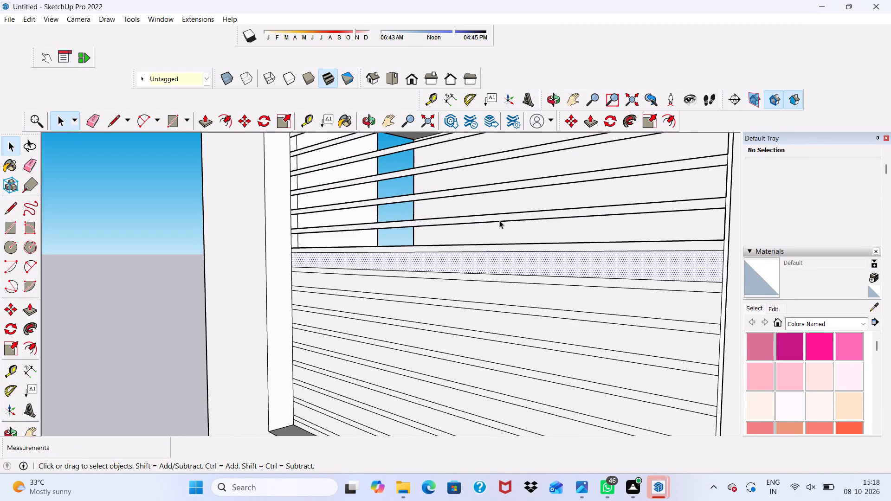
key(Delete)
Delete the next two wide strip faces, the twelfth and thirteenth from the top of the louvred panel.
scroll(471, 196, down, 4)
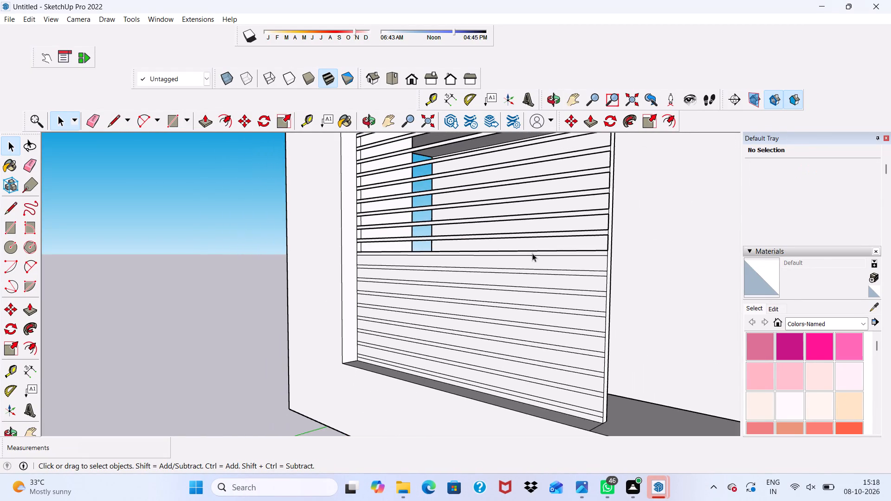
scroll(520, 280, up, 8)
click(523, 255)
key(Delete)
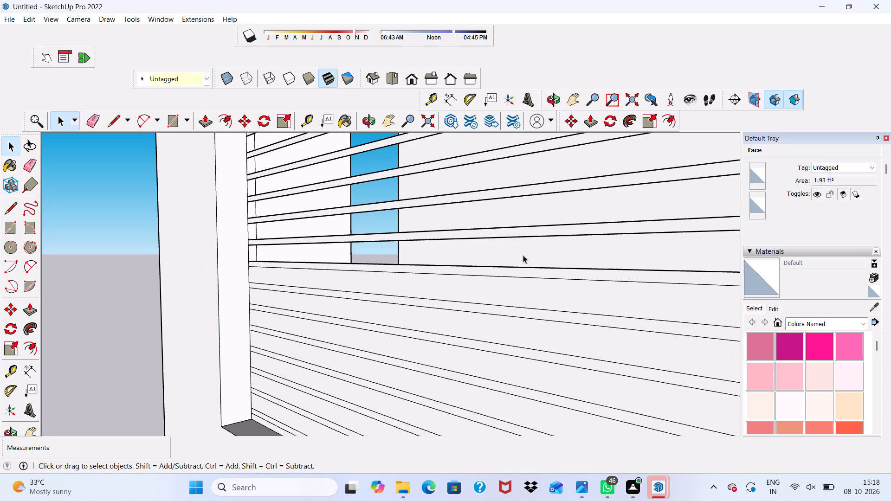
click(518, 301)
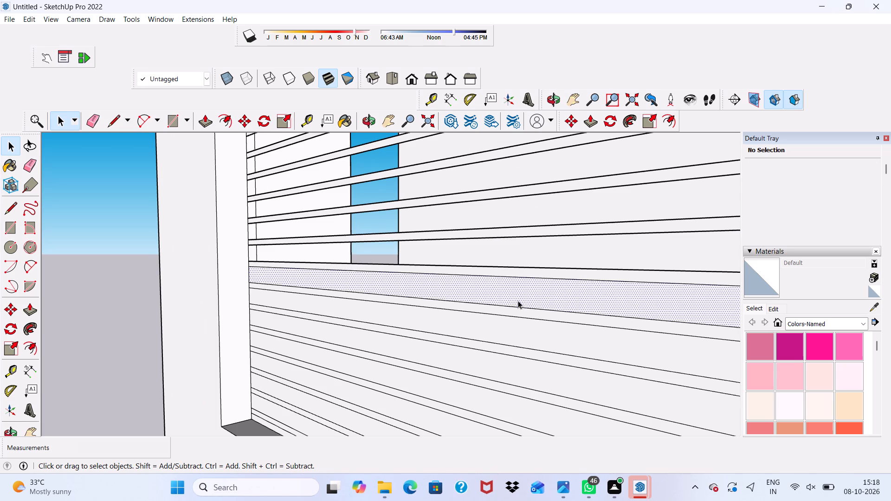
key(Delete)
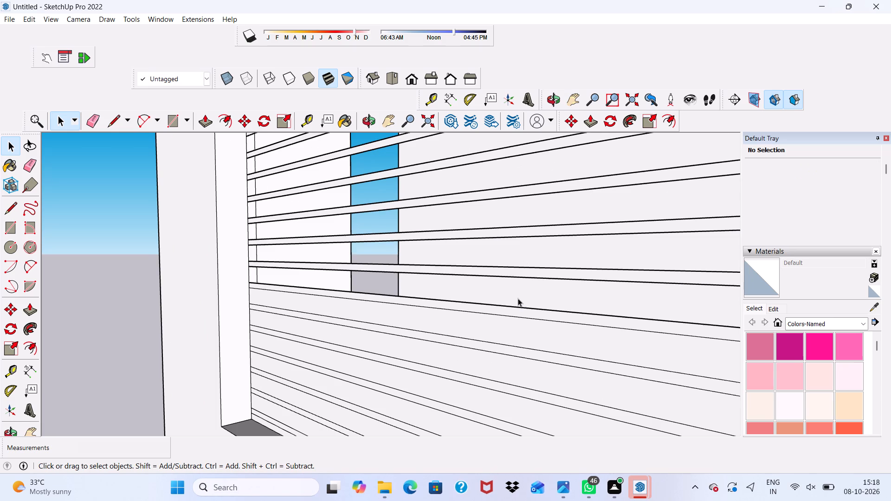
Delete the next three wide strip faces in the lower part of the louvred panel, keeping the narrow slats between them.
scroll(526, 295, down, 11)
scroll(533, 359, up, 14)
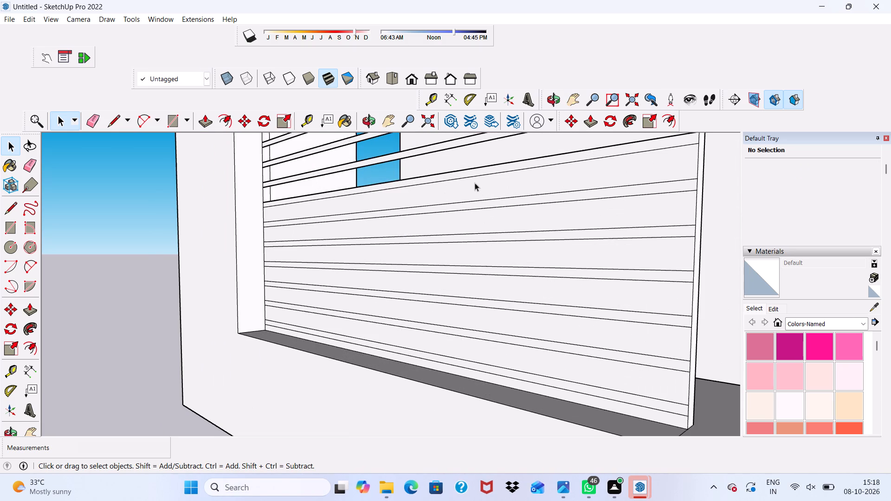
click(470, 191)
key(Delete)
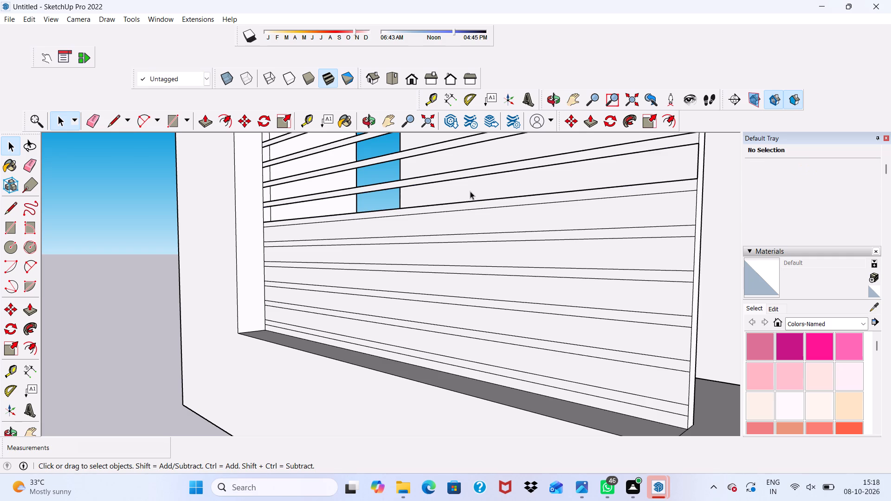
click(476, 226)
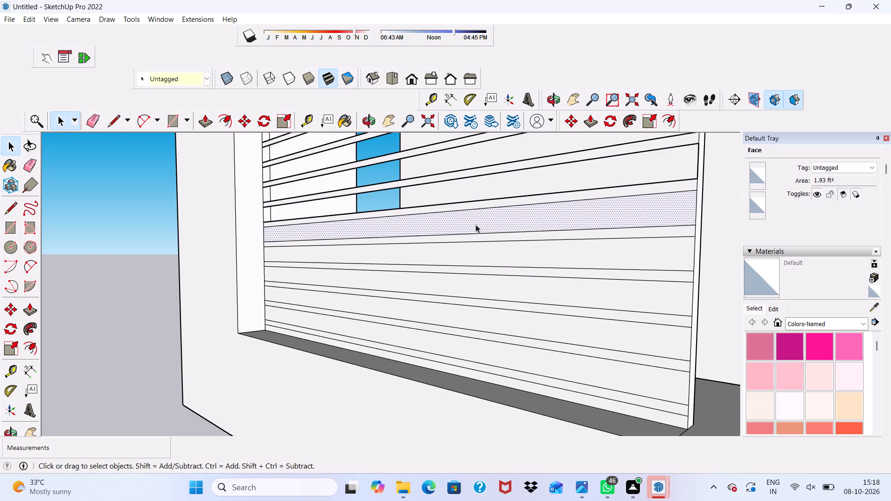
key(Delete)
click(480, 254)
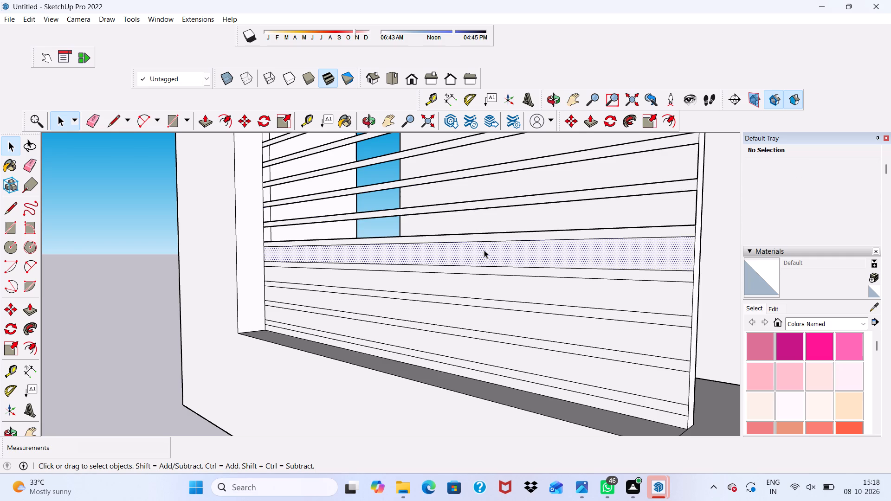
key(Delete)
Delete the last three wide strip faces and the bottom strip's face along the sill of the louvred panel.
scroll(471, 256, down, 1)
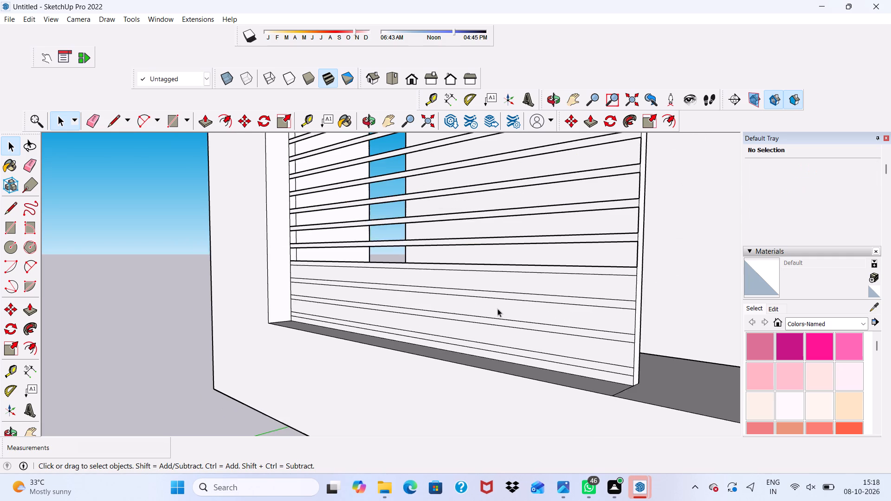
scroll(497, 308, up, 4)
click(513, 271)
key(Delete)
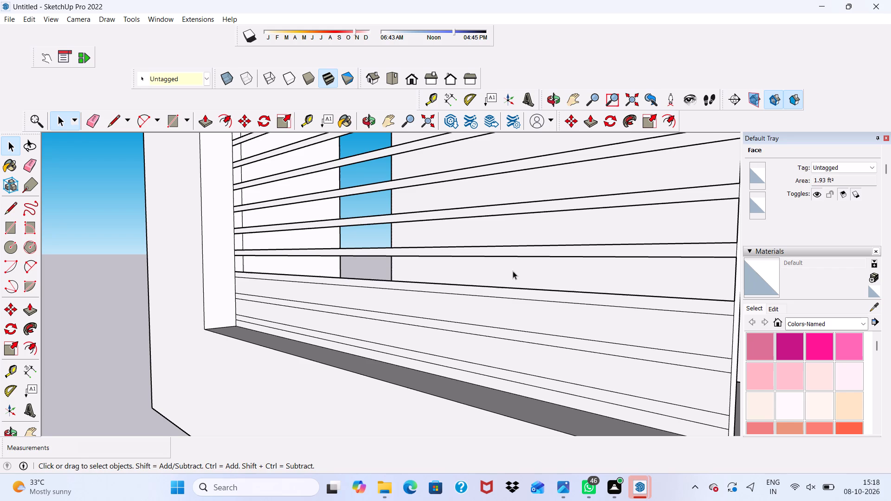
click(488, 311)
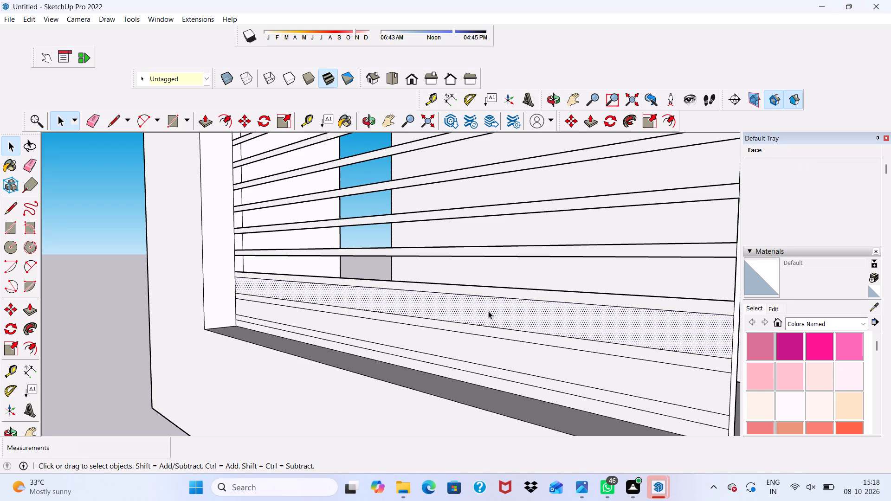
key(Delete)
click(444, 344)
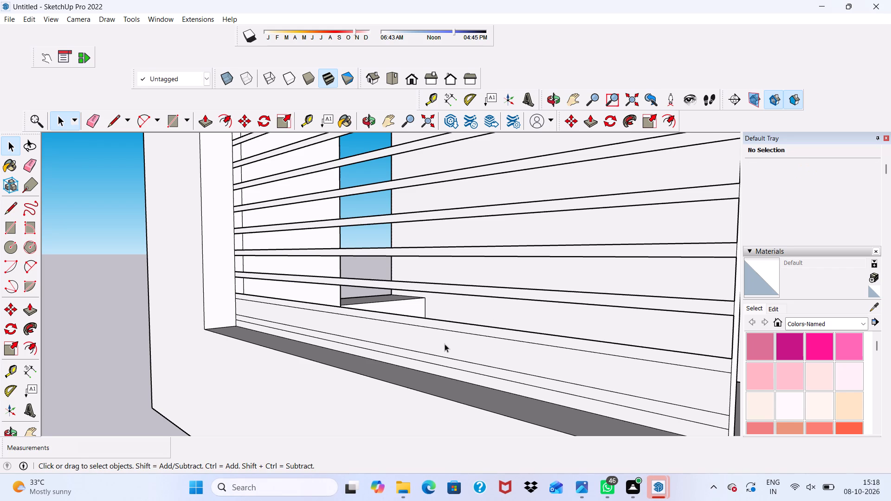
key(Delete)
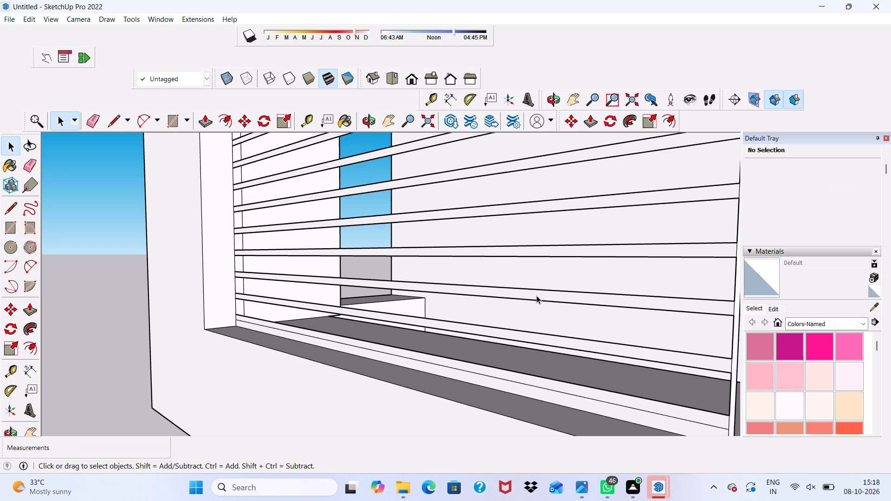
click(456, 372)
key(Delete)
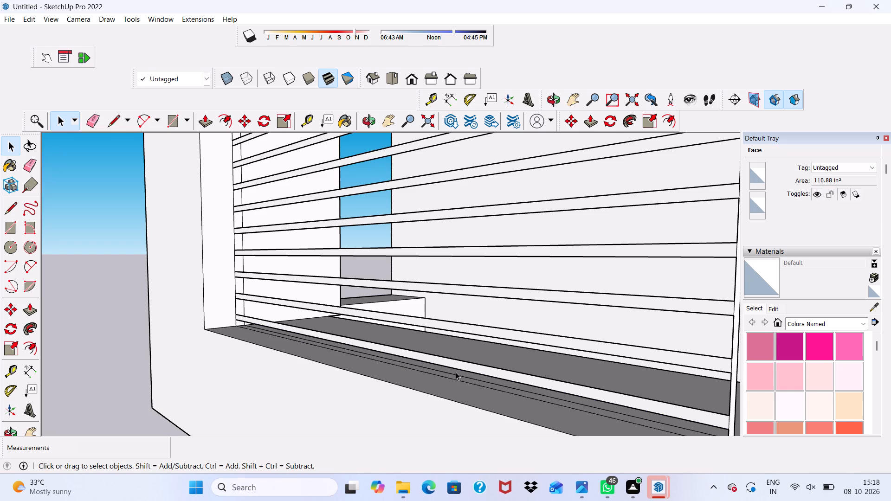
Push/Pull the face of the already raised slat near the top of the louvred panel outward by 3".
scroll(294, 500, down, 11)
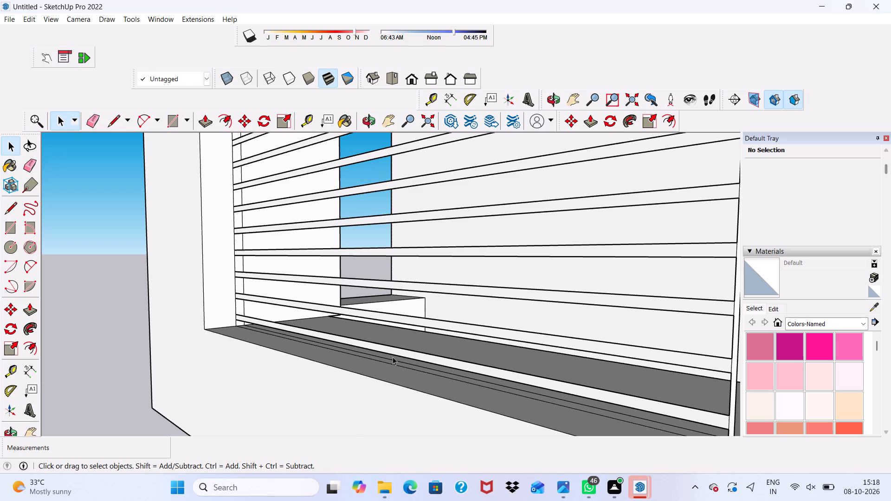
scroll(545, 257, down, 14)
middle_drag(459, 350, 613, 365)
scroll(530, 207, up, 6)
scroll(492, 174, up, 5)
scroll(340, 237, up, 5)
scroll(251, 216, up, 6)
scroll(249, 190, down, 8)
scroll(231, 181, up, 3)
scroll(231, 181, down, 3)
middle_drag(230, 195, 166, 249)
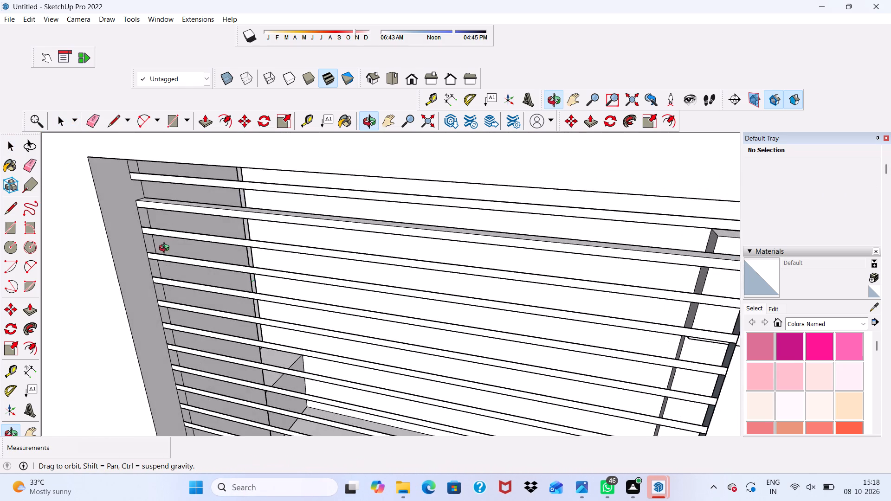
middle_drag(166, 249, 155, 238)
scroll(181, 224, up, 8)
click(192, 206)
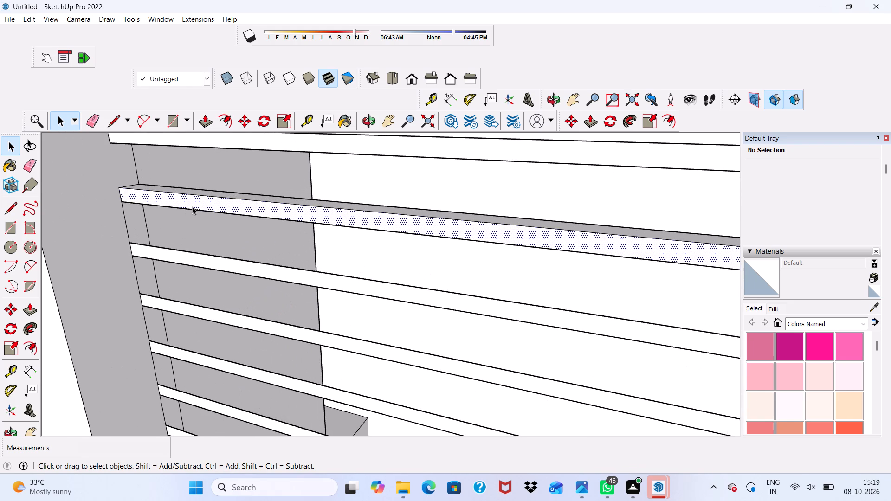
scroll(192, 206, up, 1)
click(207, 116)
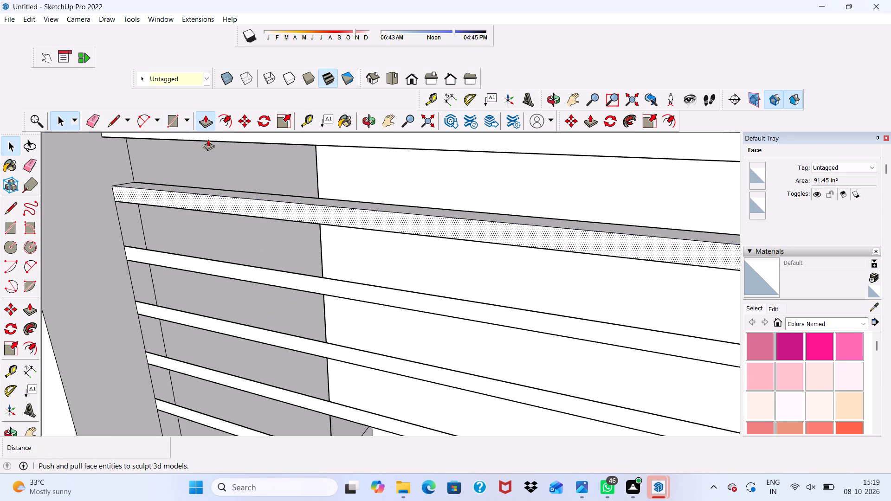
click(202, 198)
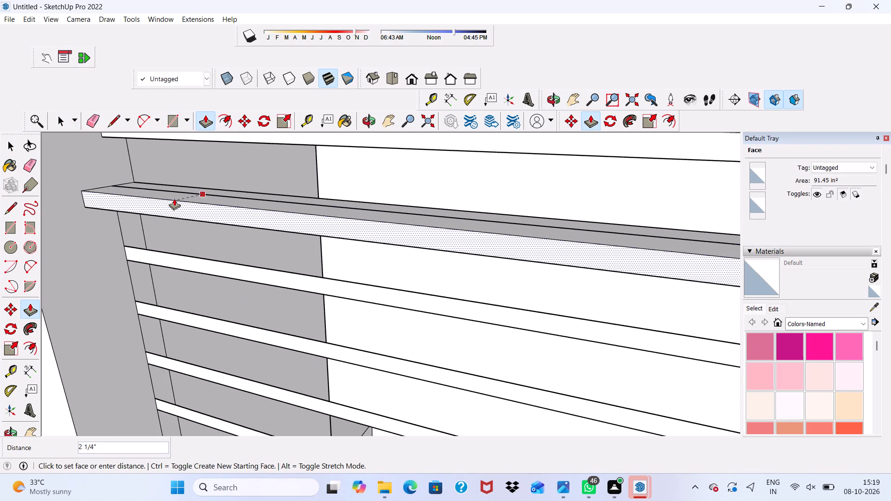
text(3")
key(Return)
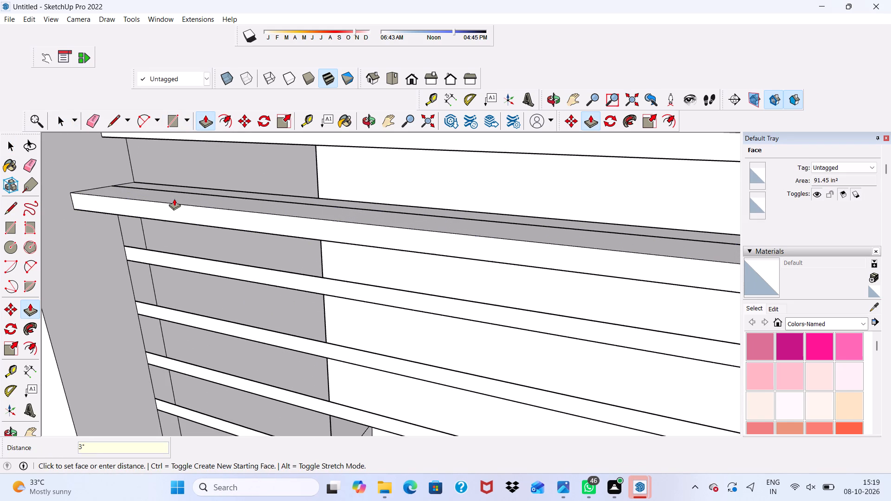
Push/Pull the next slat down in the louvred panel outward, flush with the face of the raised slat above it.
scroll(279, 205, down, 5)
scroll(324, 261, down, 2)
middle_drag(324, 261, 413, 129)
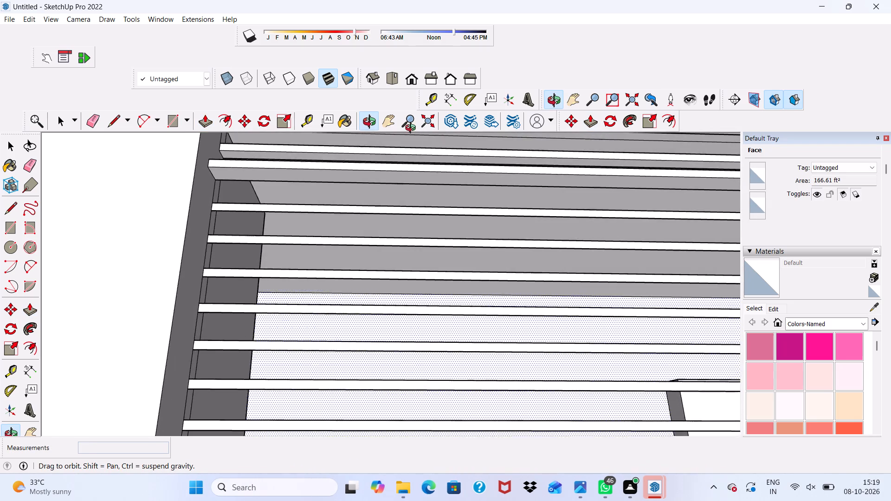
middle_drag(413, 129, 392, 173)
scroll(340, 235, up, 5)
scroll(329, 231, down, 5)
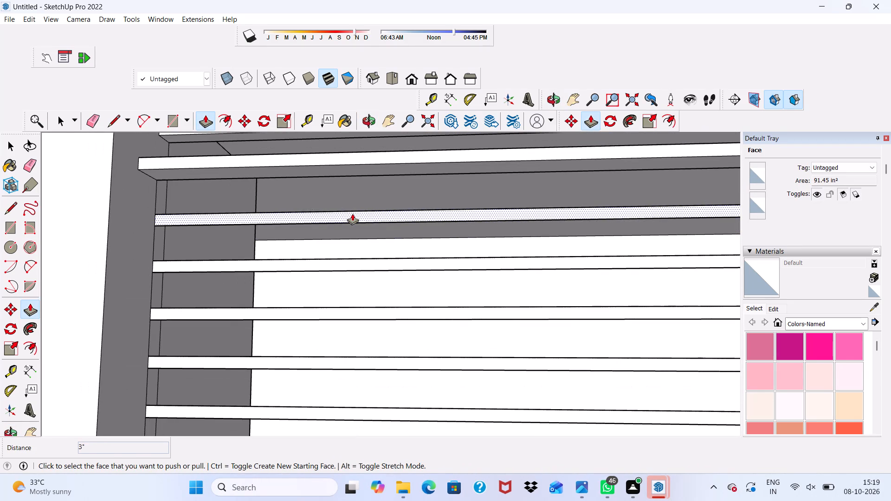
scroll(354, 213, up, 1)
click(354, 213)
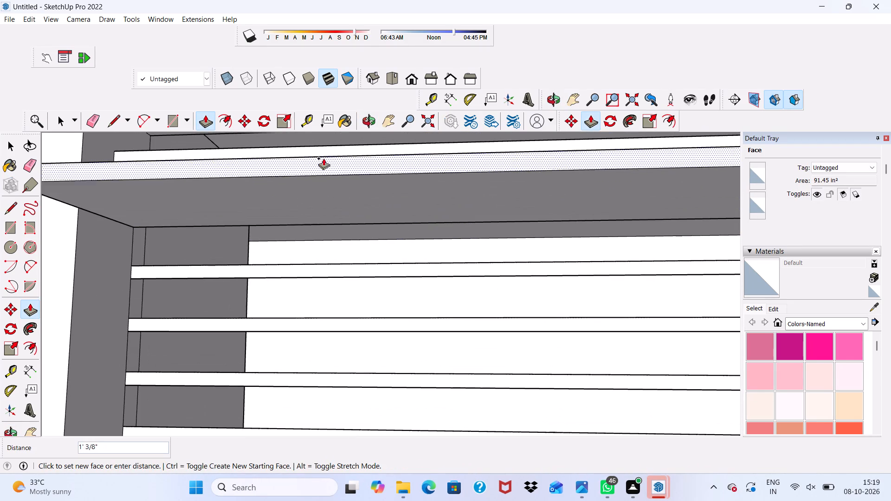
scroll(323, 153, down, 2)
middle_drag(326, 162, 337, 229)
click(309, 147)
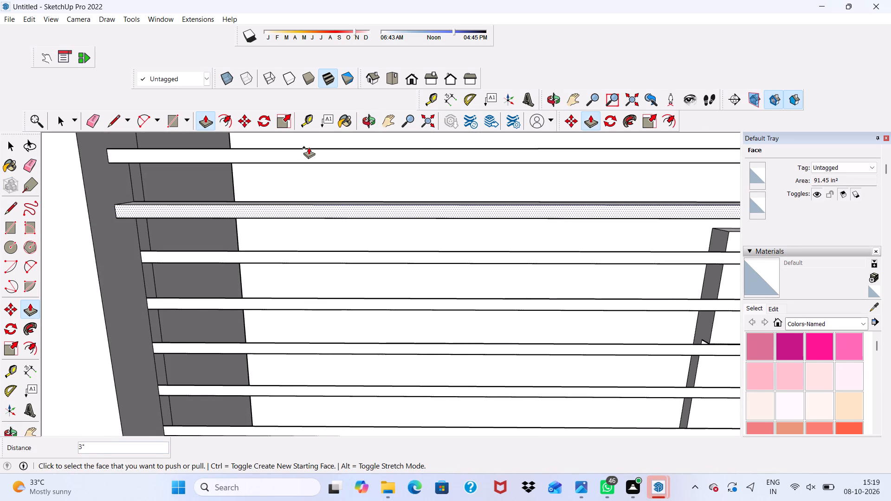
Push/Pull the next two slats down in the louvred panel outward, flush with the raised slats above them.
scroll(310, 179, down, 1)
click(286, 238)
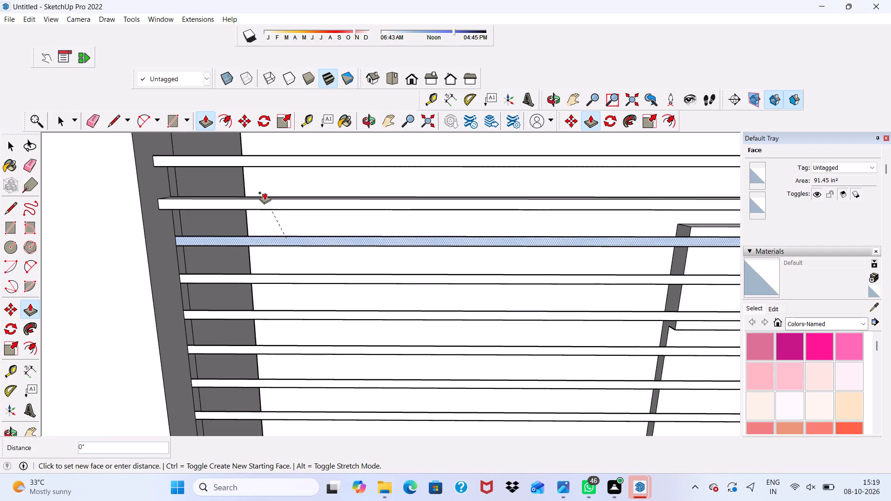
click(168, 205)
click(205, 279)
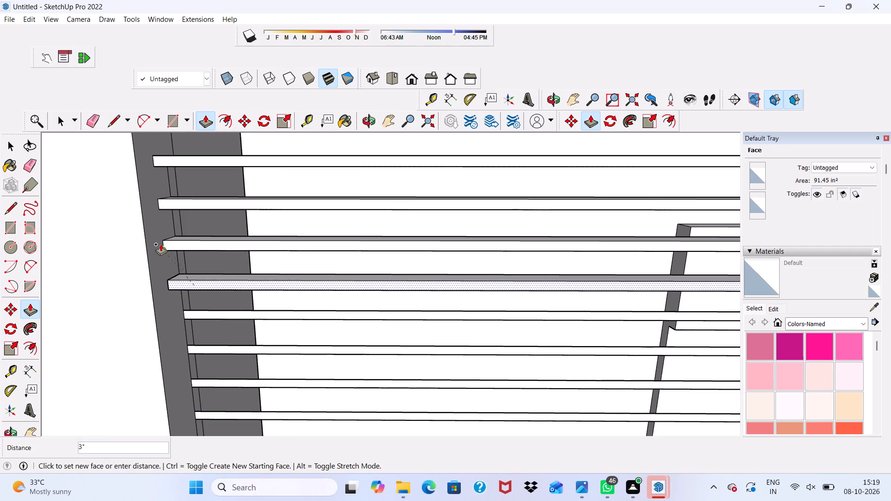
click(169, 233)
Push/Pull the next two slats, the fifth and sixth of the raised run, outward 3 11/16" to match those above.
scroll(192, 233, down, 8)
middle_drag(308, 331, 324, 270)
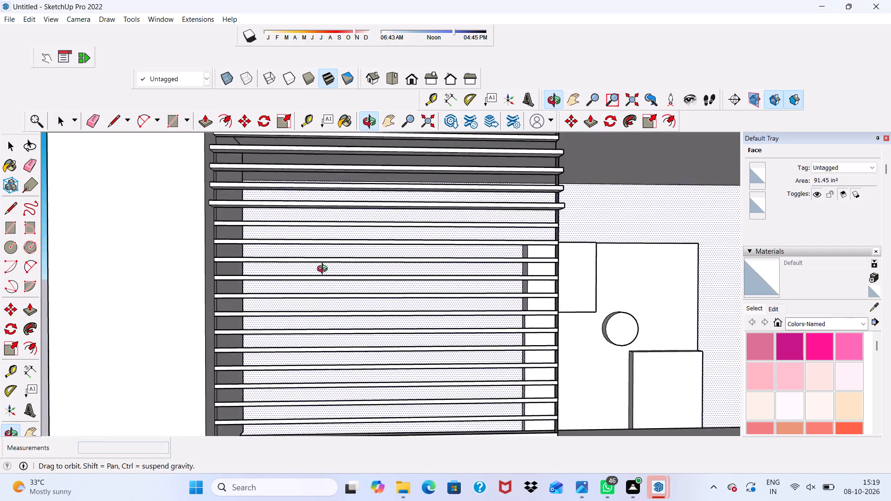
middle_drag(324, 270, 286, 310)
scroll(235, 255, up, 5)
scroll(234, 255, down, 1)
scroll(234, 254, up, 2)
click(234, 254)
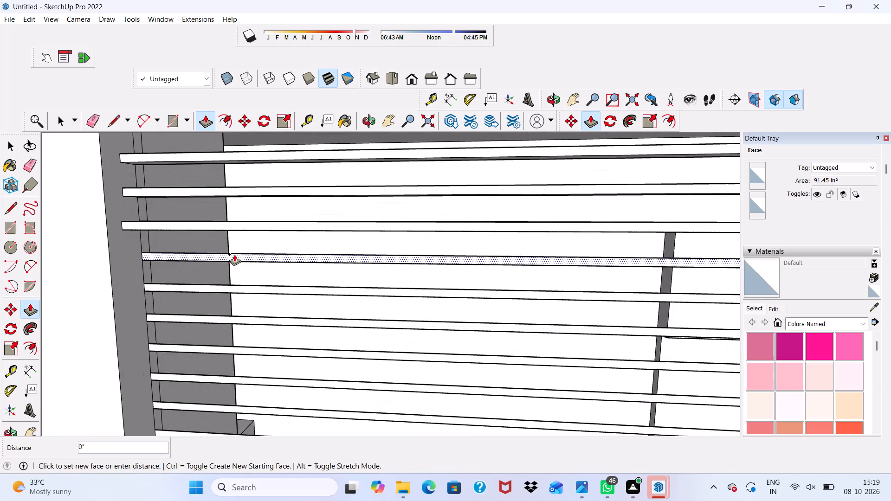
click(179, 219)
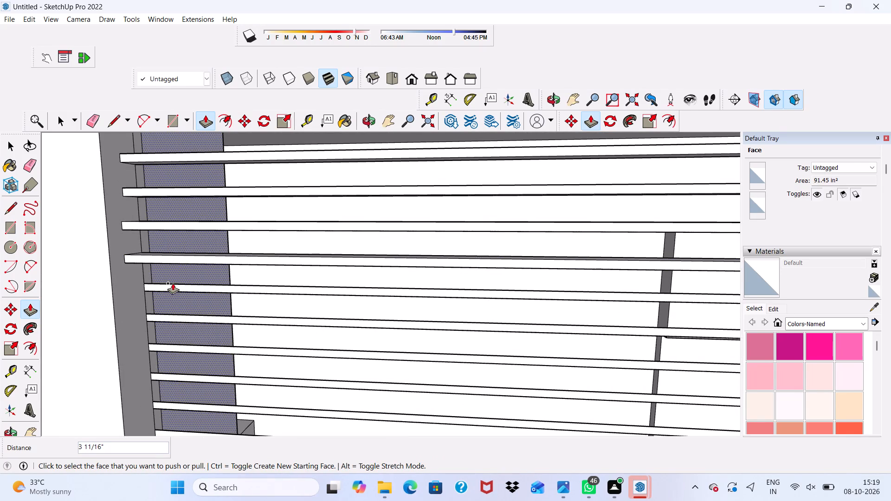
click(169, 289)
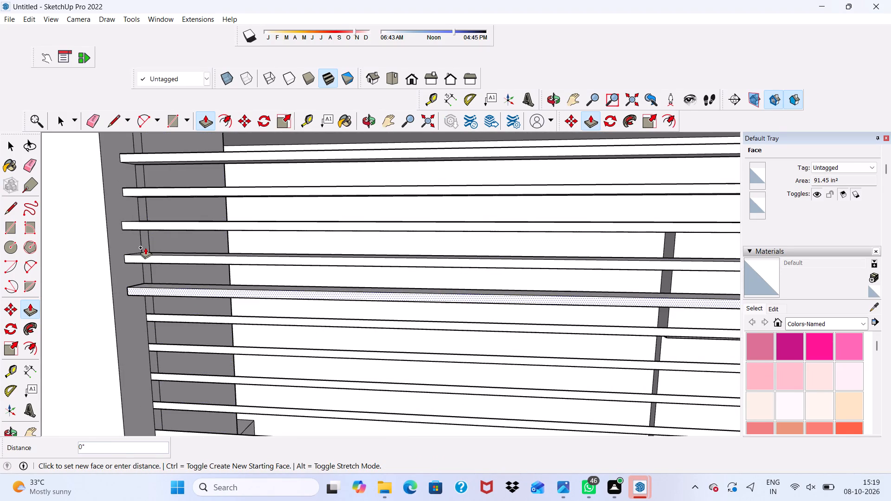
scroll(140, 254, up, 7)
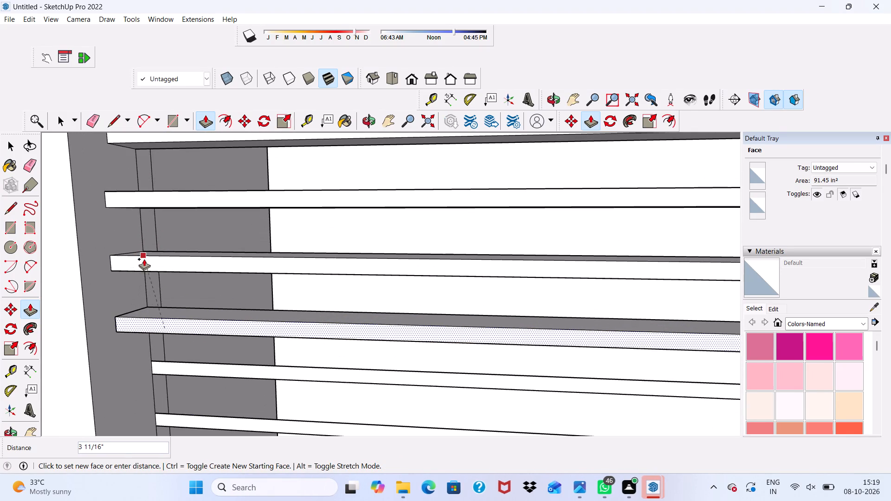
click(147, 259)
Push/Pull the slat below the six raised ones outward 3 11/16", flush with the slat above it.
scroll(147, 259, down, 17)
middle_drag(371, 239, 469, 244)
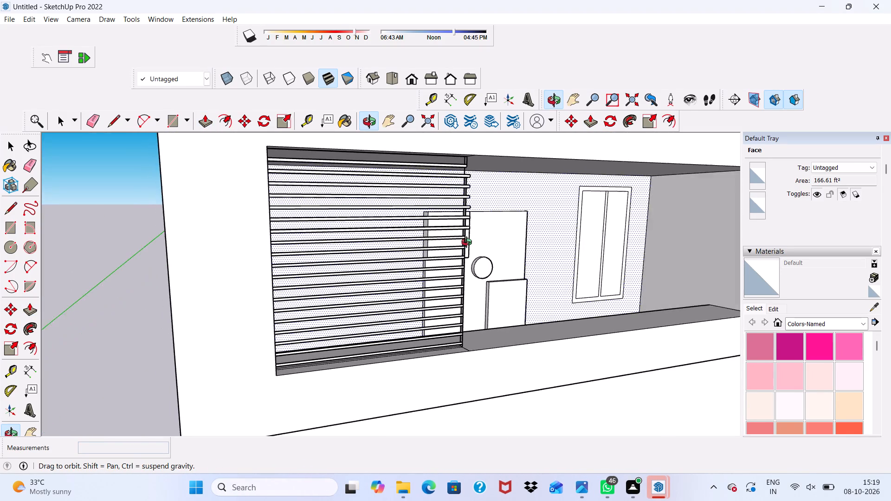
middle_drag(469, 244, 402, 301)
scroll(386, 249, up, 2)
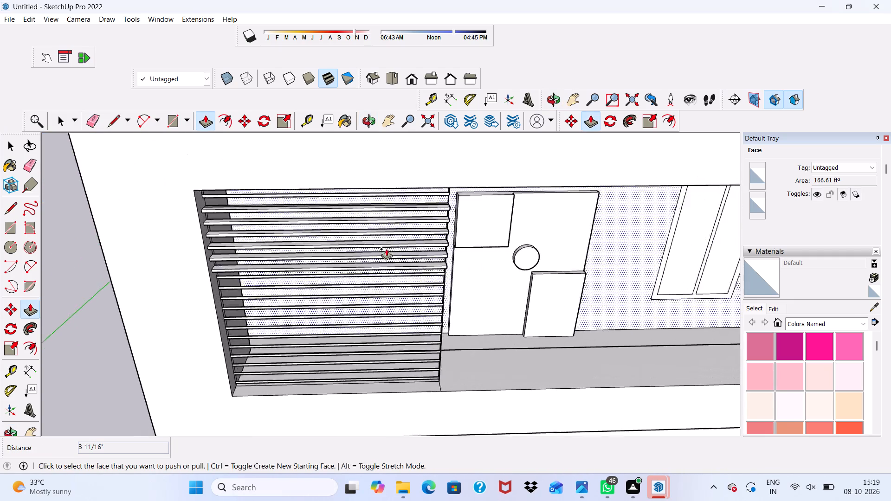
scroll(386, 249, up, 4)
scroll(404, 268, down, 2)
middle_drag(407, 274, 375, 228)
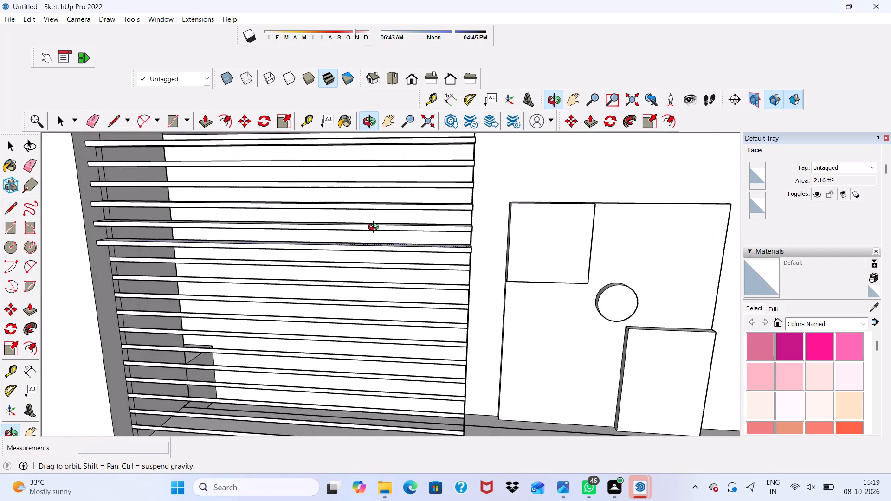
middle_drag(375, 228, 374, 229)
scroll(414, 222, up, 1)
middle_drag(414, 222, 380, 229)
scroll(414, 222, down, 1)
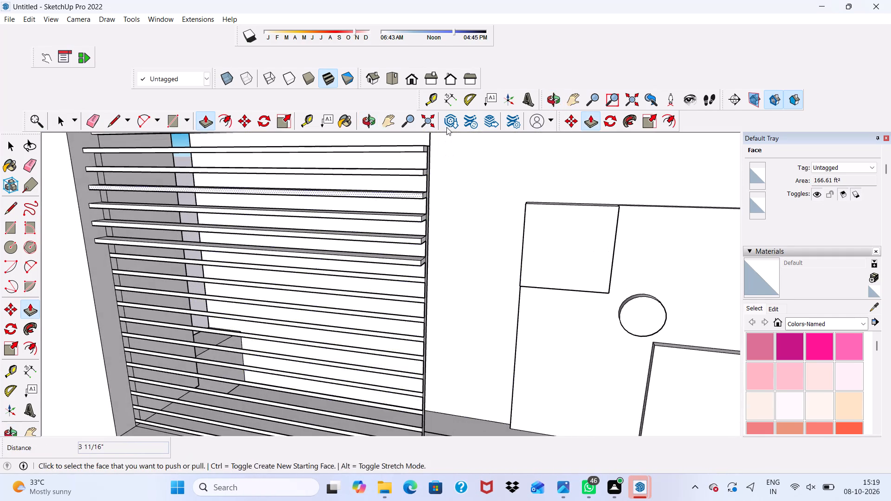
scroll(383, 258, up, 6)
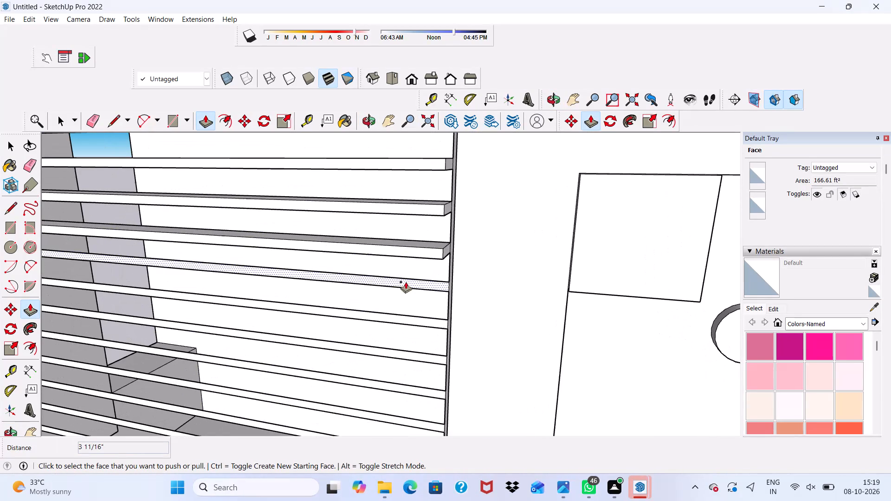
click(406, 282)
click(403, 249)
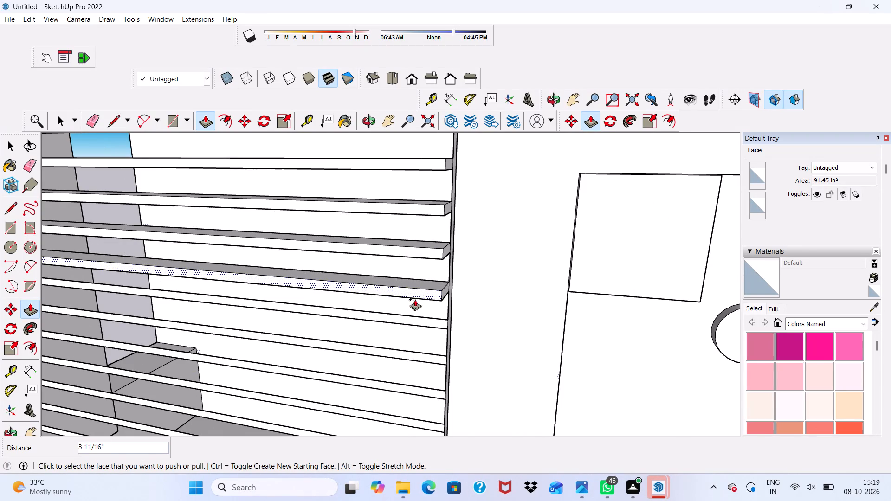
Push/Pull the next three slats down the louvred panel outward 3 11/16", each flush with the slat above.
click(408, 321)
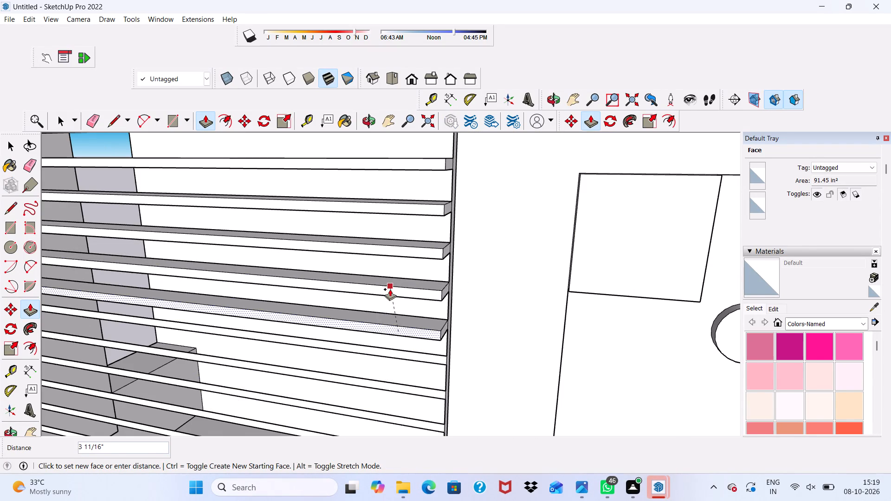
click(390, 289)
click(396, 350)
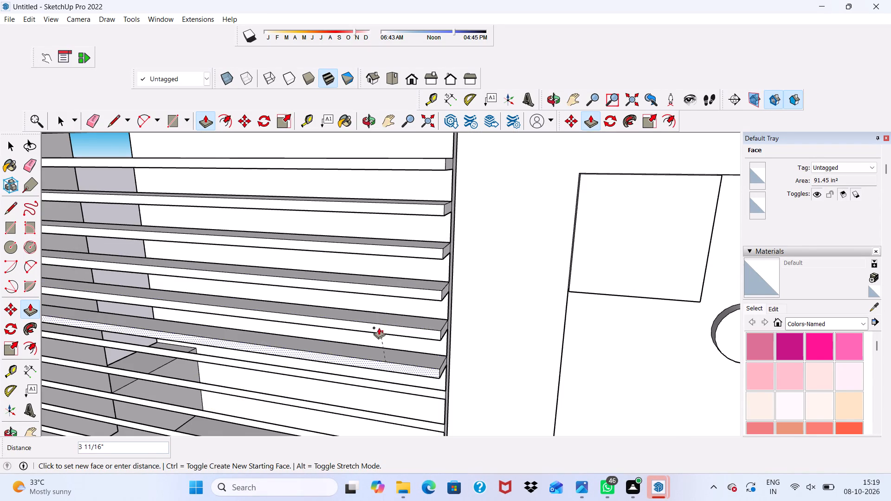
click(376, 323)
click(368, 385)
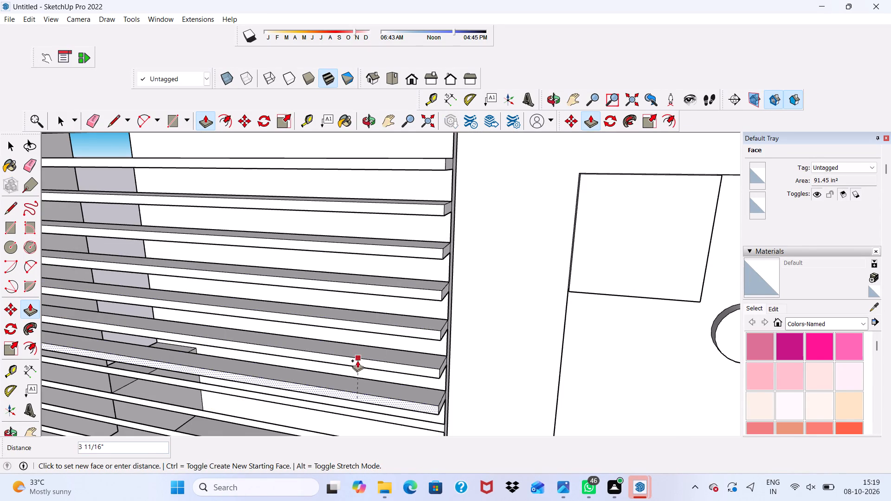
click(356, 354)
Push/Pull the next two flat slats below the ten raised ones outward 3 11/16" to match them.
scroll(340, 397, up, 1)
scroll(329, 367, down, 5)
scroll(326, 370, up, 4)
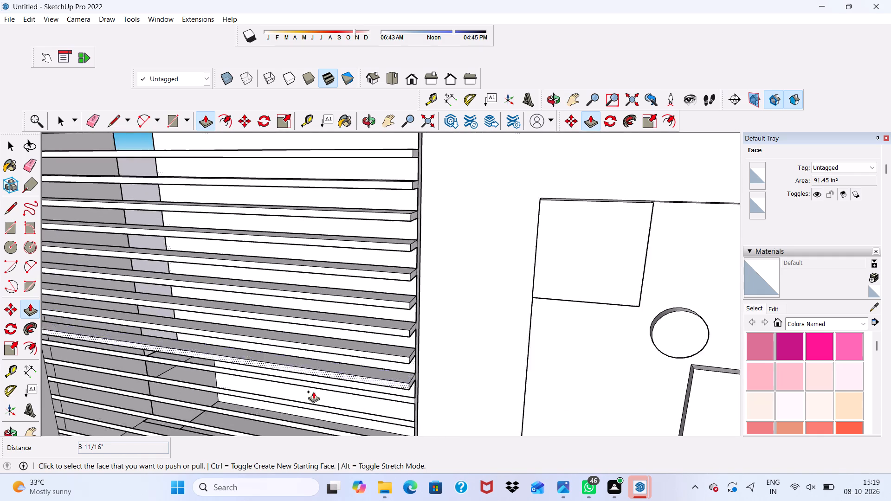
scroll(313, 392, up, 5)
scroll(303, 384, down, 9)
middle_drag(382, 385, 352, 343)
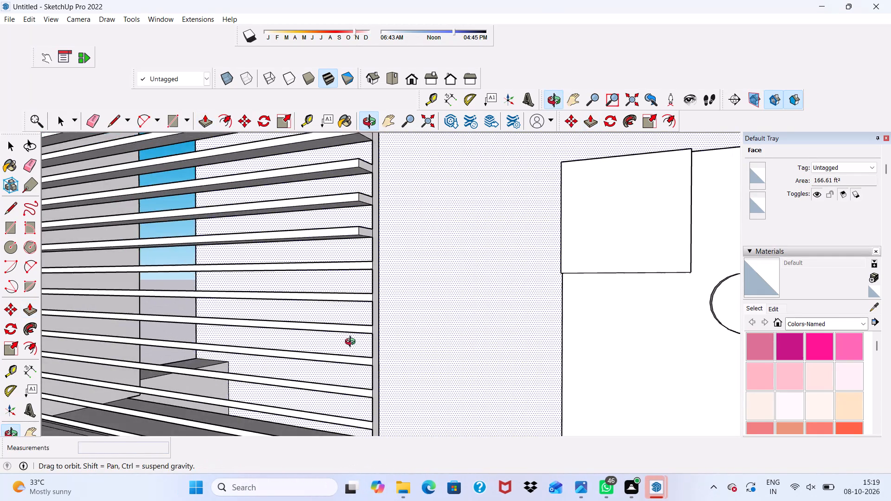
middle_drag(352, 343, 352, 349)
scroll(359, 297, up, 5)
click(352, 289)
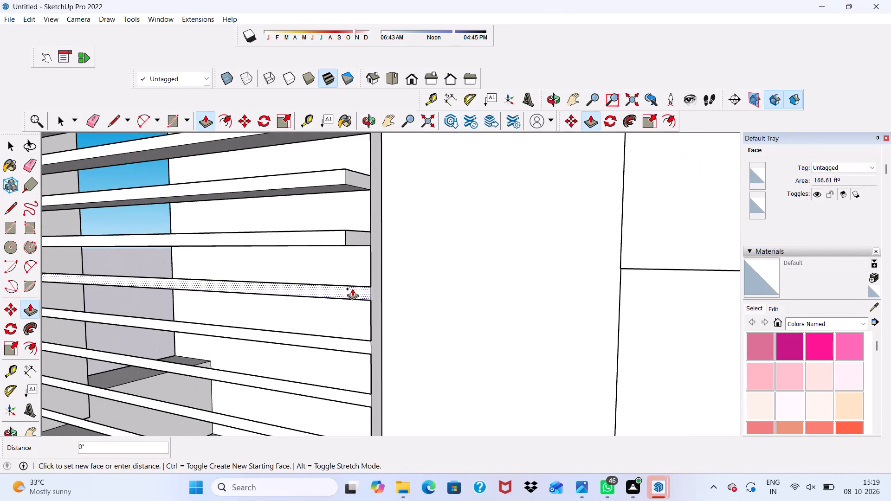
click(335, 231)
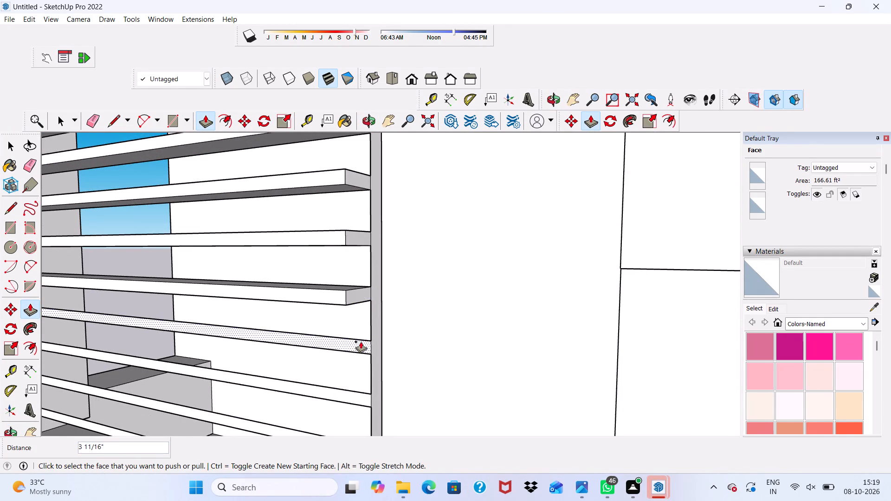
click(361, 341)
click(323, 289)
Push/Pull the following two slats in the lower part of the louvred panel outward 3 11/16", flush with those above.
scroll(323, 293, down, 5)
scroll(354, 295, up, 1)
scroll(358, 275, down, 5)
scroll(336, 343, up, 10)
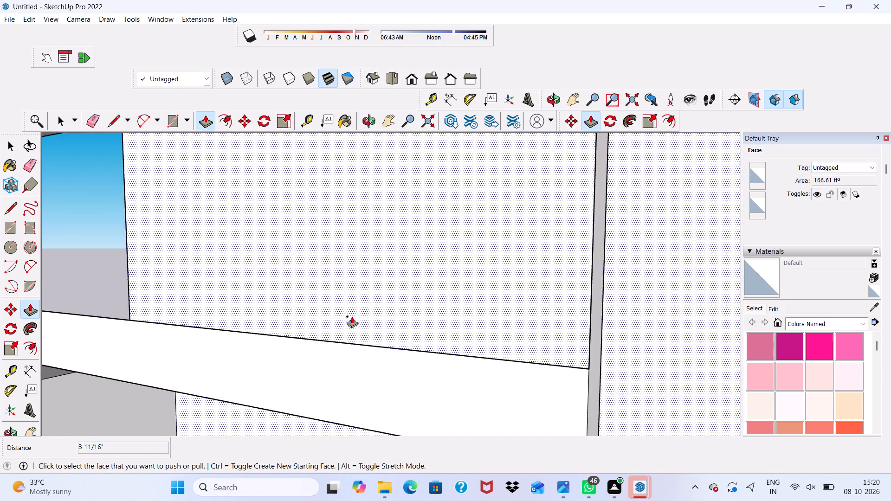
scroll(345, 334, down, 4)
scroll(341, 344, up, 1)
click(341, 344)
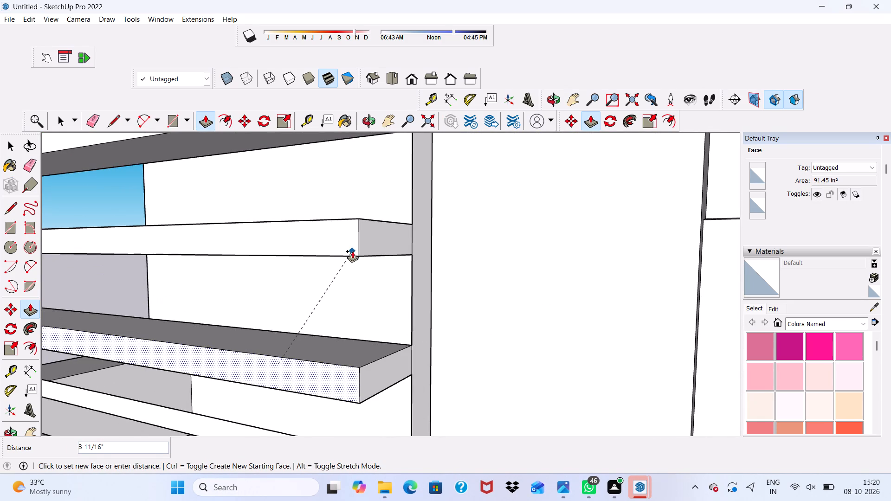
click(352, 251)
scroll(352, 251, down, 10)
scroll(379, 307, up, 6)
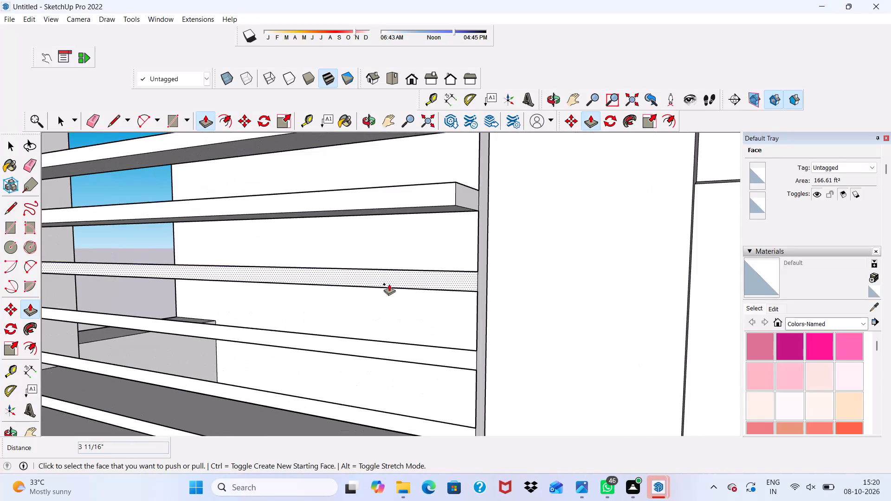
click(390, 278)
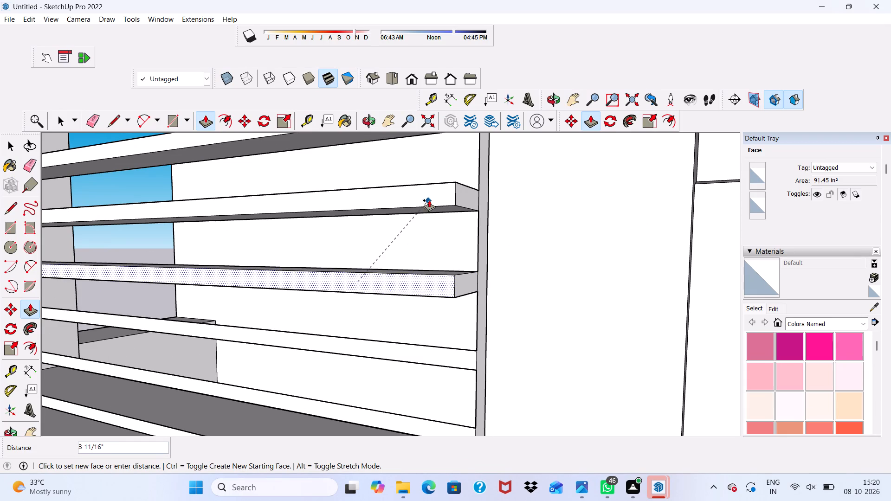
click(429, 200)
Push/Pull the next two flat slats in the lower part of the louvred panel outward 3 11/16", flush with those above.
click(451, 356)
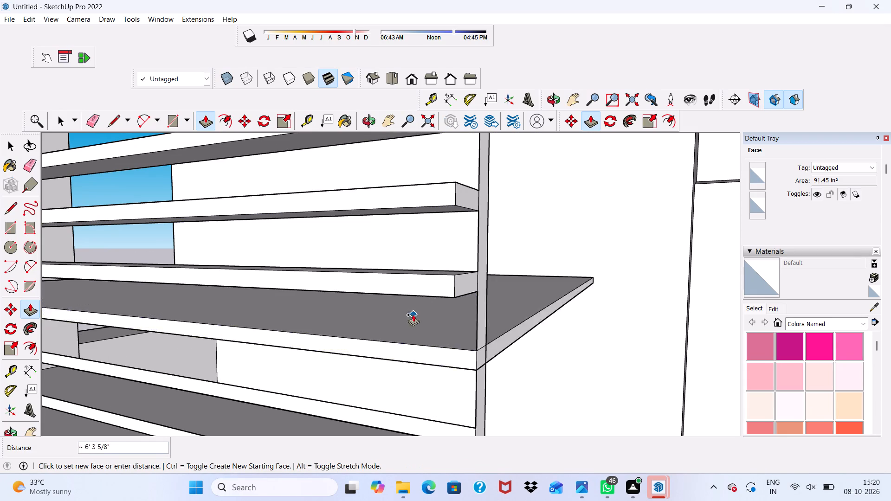
click(415, 286)
scroll(441, 323, down, 7)
scroll(453, 350, up, 3)
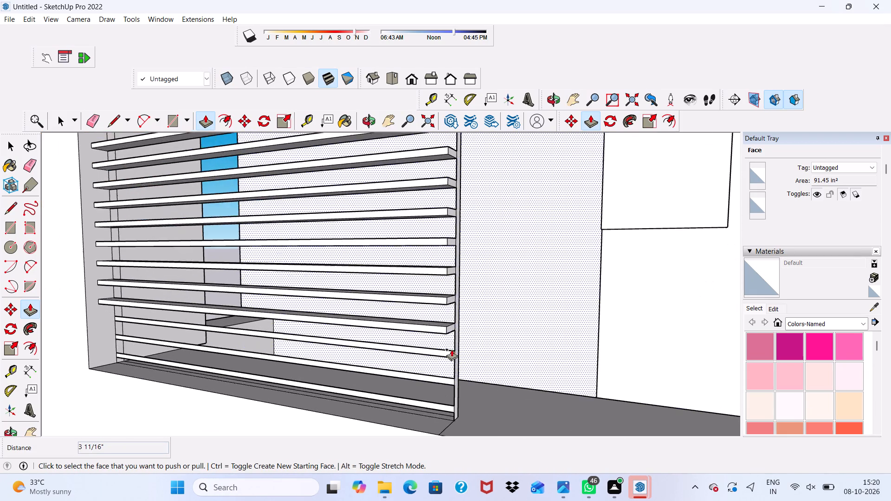
scroll(452, 349, up, 6)
click(433, 358)
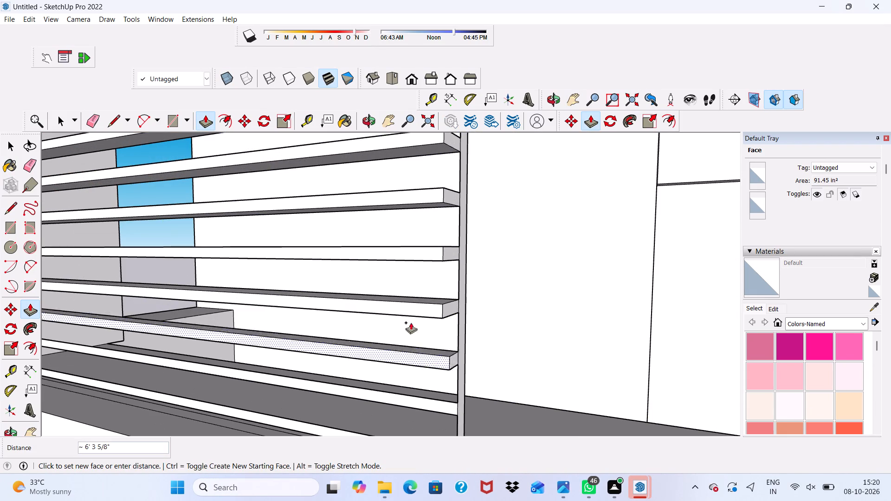
click(419, 310)
Push/Pull the last two flat slats at the bottom of the louvred panel outward 3 11/16" to match the rest.
scroll(431, 359, up, 2)
scroll(420, 391, down, 5)
scroll(421, 400, up, 5)
click(421, 400)
click(403, 360)
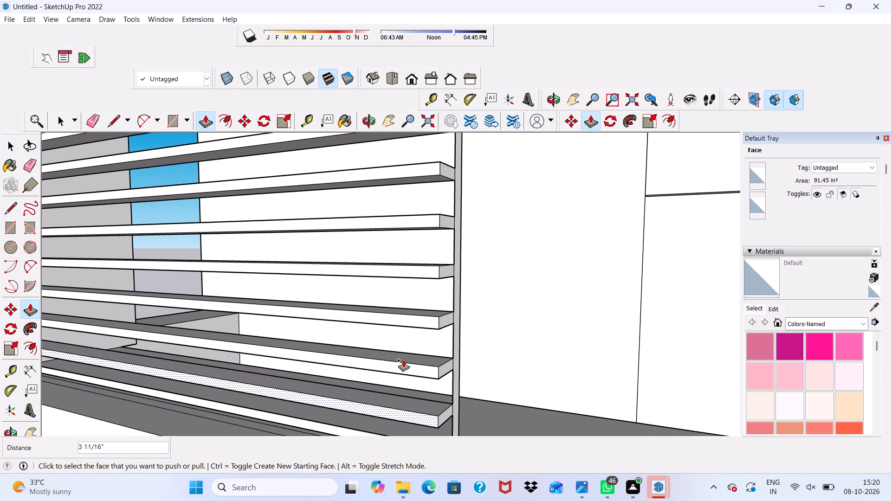
scroll(407, 358, down, 6)
scroll(404, 397, up, 2)
scroll(440, 335, down, 5)
scroll(421, 390, up, 7)
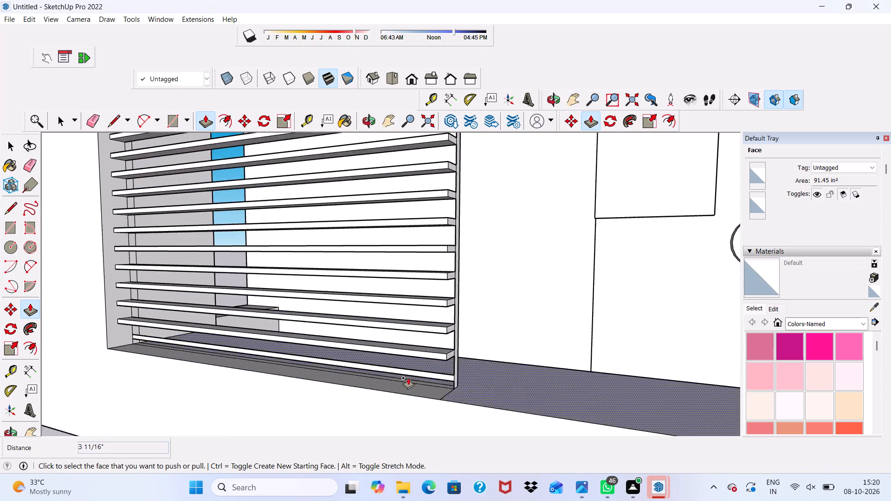
scroll(408, 378, up, 7)
click(408, 366)
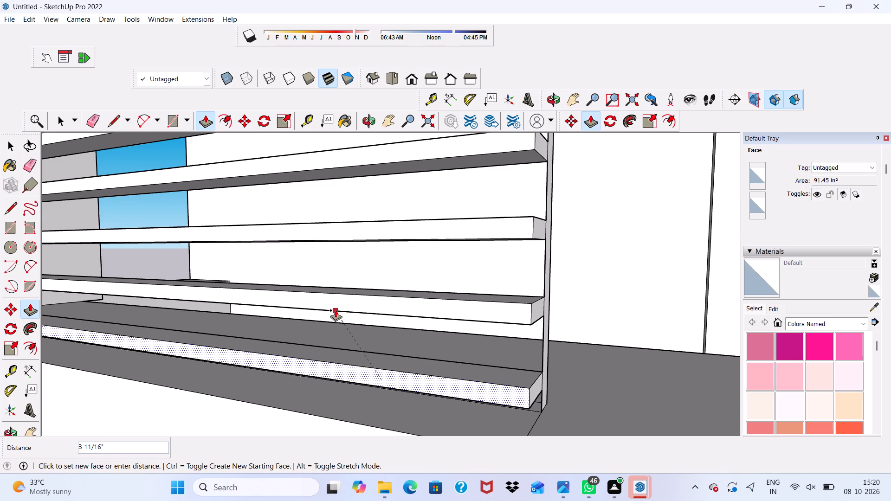
click(315, 301)
Examine the louvred panel from several angles, focusing on its top slat and the end post beneath the ceiling.
scroll(315, 301, down, 5)
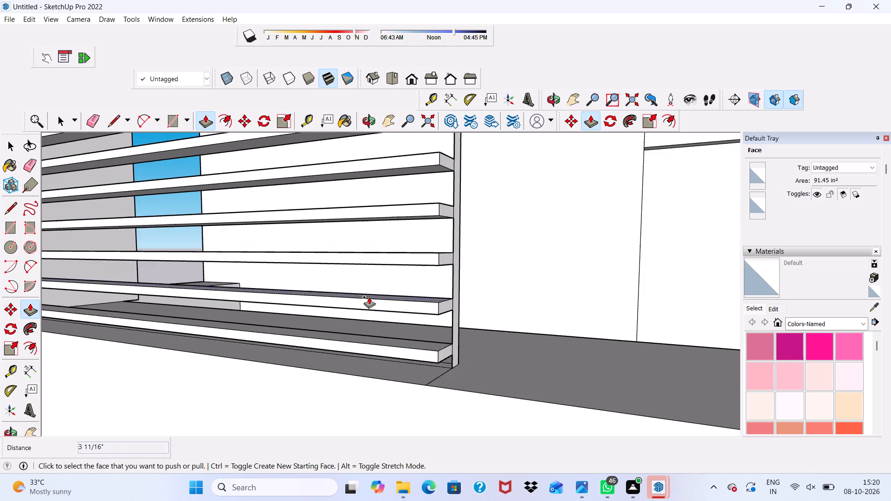
scroll(369, 297, down, 10)
middle_drag(419, 314, 502, 317)
scroll(277, 280, down, 9)
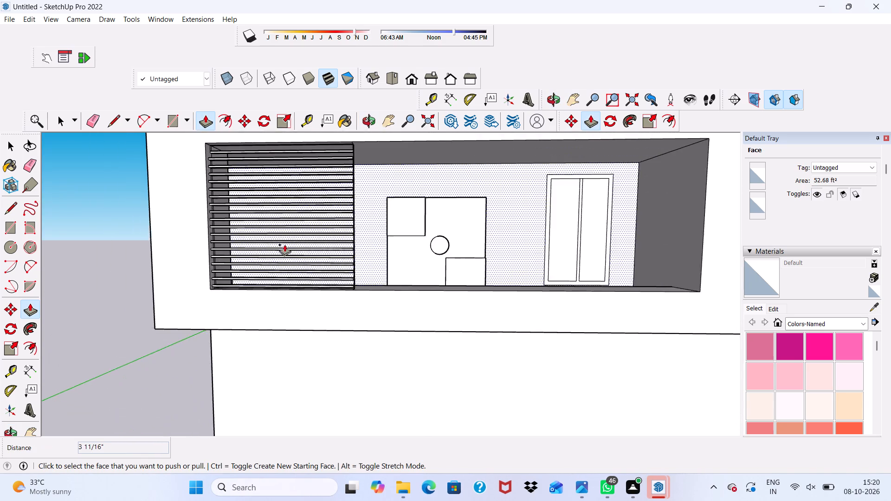
scroll(284, 244, down, 4)
scroll(311, 202, up, 7)
middle_drag(355, 189, 241, 188)
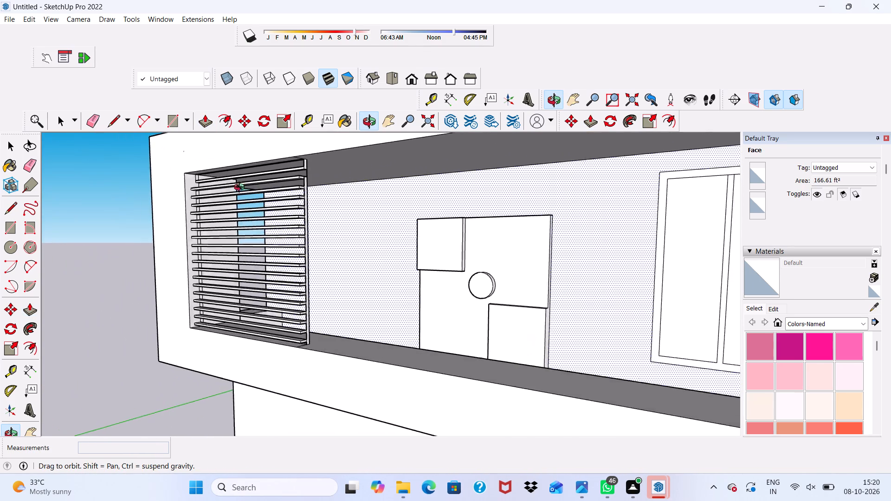
middle_drag(241, 188, 205, 194)
scroll(282, 162, up, 15)
scroll(312, 187, down, 1)
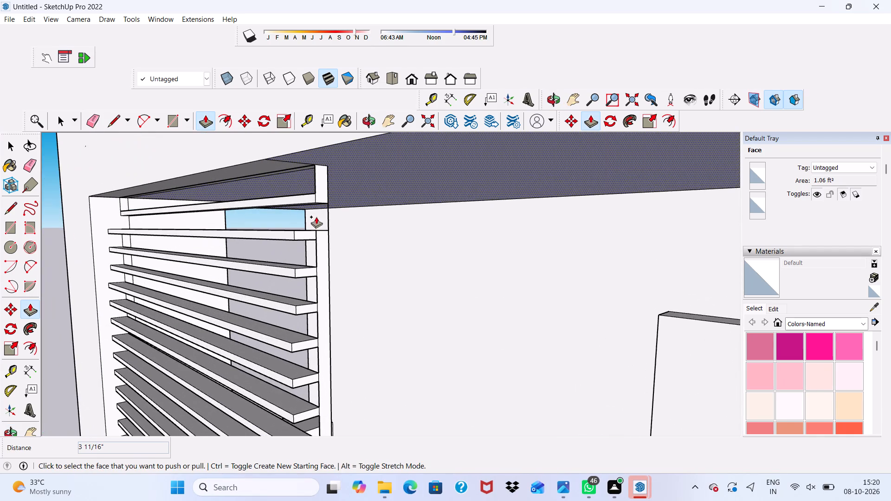
middle_drag(315, 210, 321, 192)
scroll(358, 149, up, 8)
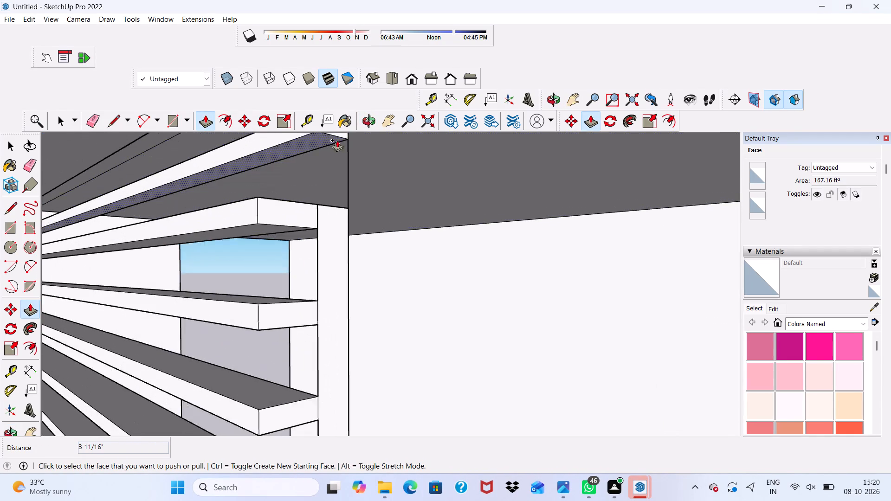
scroll(337, 140, up, 1)
scroll(336, 140, down, 4)
middle_drag(336, 168, 329, 210)
key(space)
middle_drag(282, 245, 281, 243)
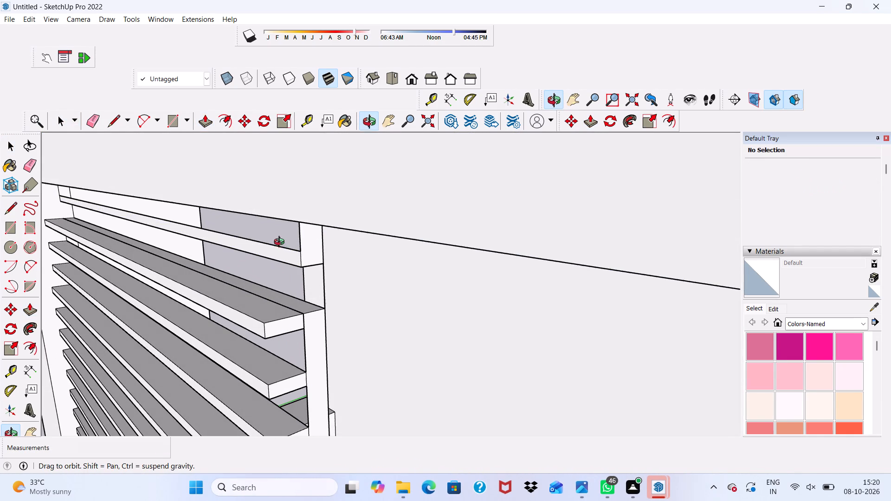
middle_drag(281, 243, 310, 227)
scroll(345, 269, down, 5)
scroll(331, 237, up, 4)
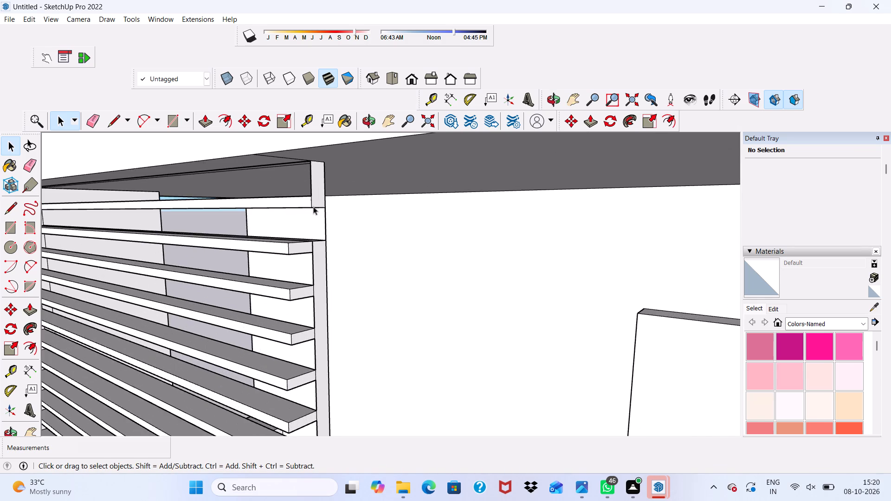
middle_drag(313, 206, 344, 141)
scroll(330, 170, up, 2)
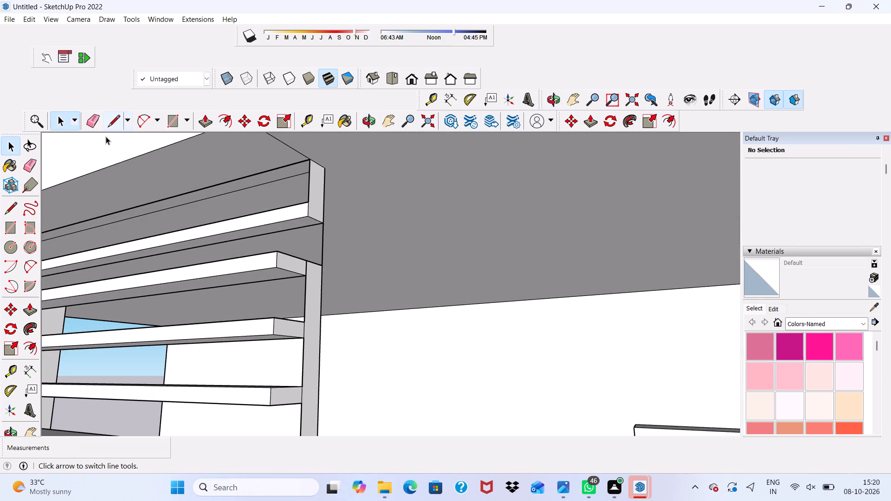
Push/Pull the blue-grey back face of the louvred panel's end post, just below the top slat, by 1/8" to thicken it.
click(106, 120)
scroll(300, 216, up, 8)
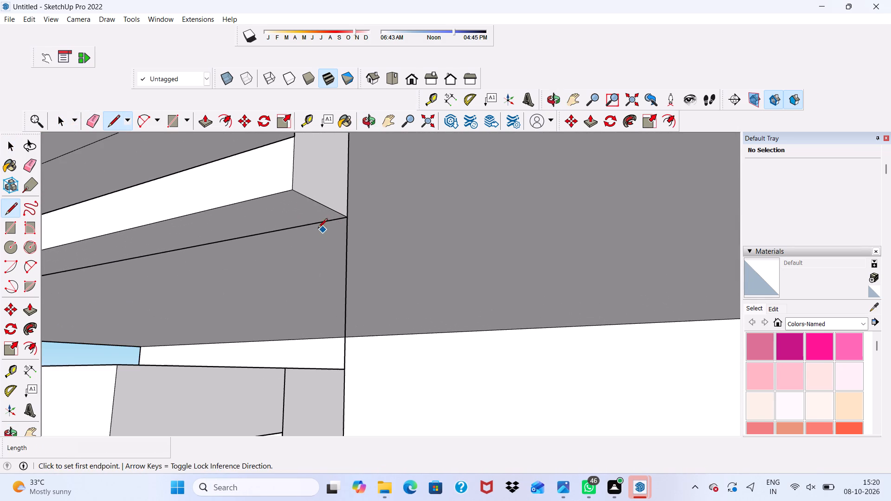
middle_drag(298, 347, 287, 326)
scroll(298, 347, down, 1)
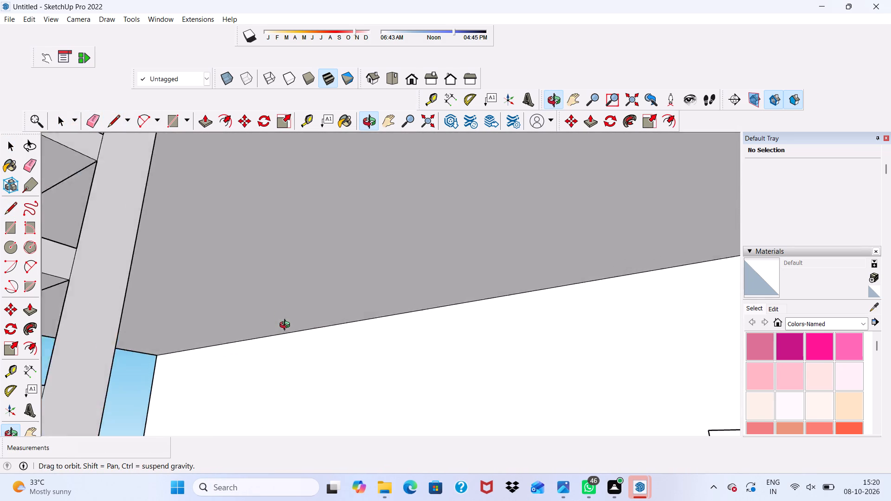
middle_drag(287, 326, 293, 347)
scroll(234, 361, up, 4)
middle_drag(227, 349, 238, 330)
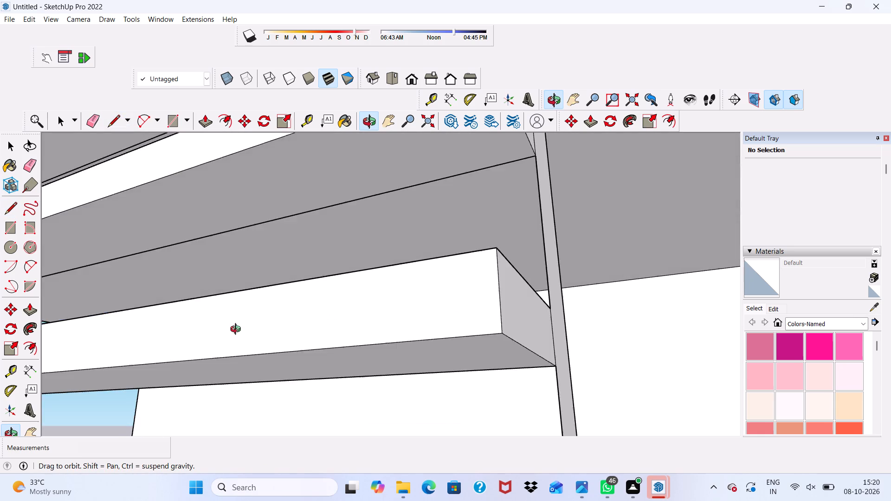
middle_drag(238, 330, 231, 344)
middle_drag(295, 277, 415, 262)
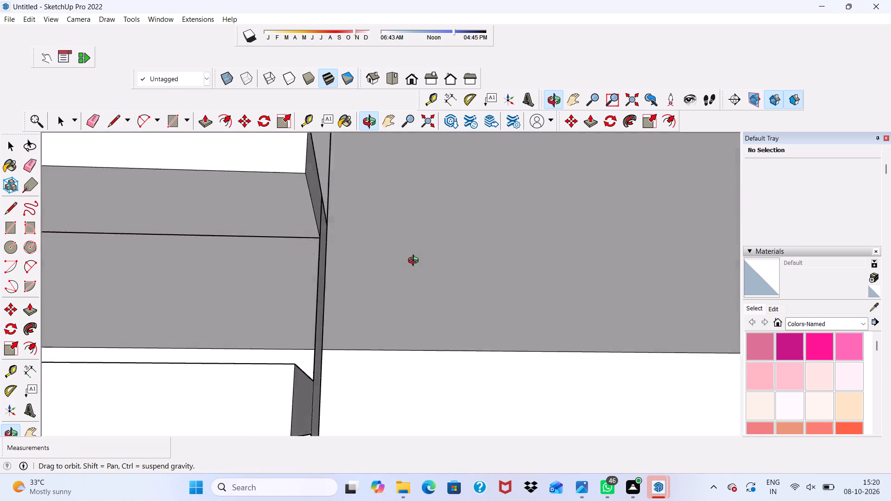
middle_drag(415, 262, 497, 275)
key(space)
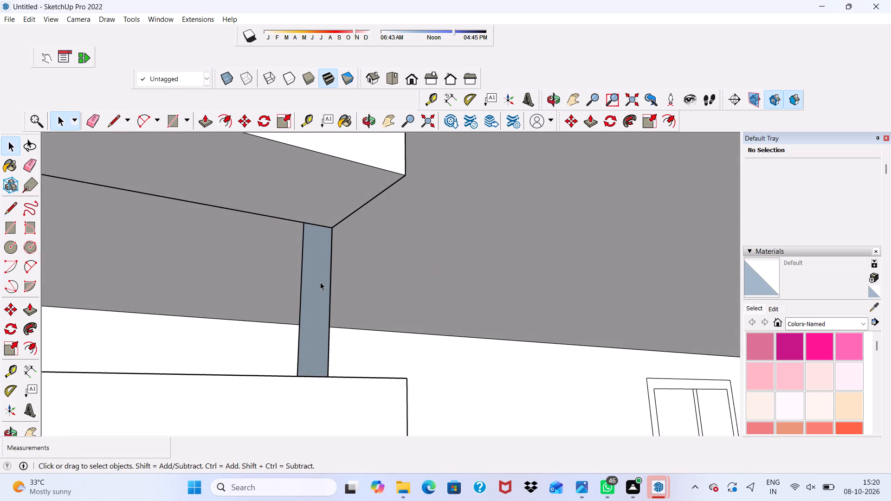
click(320, 282)
click(202, 116)
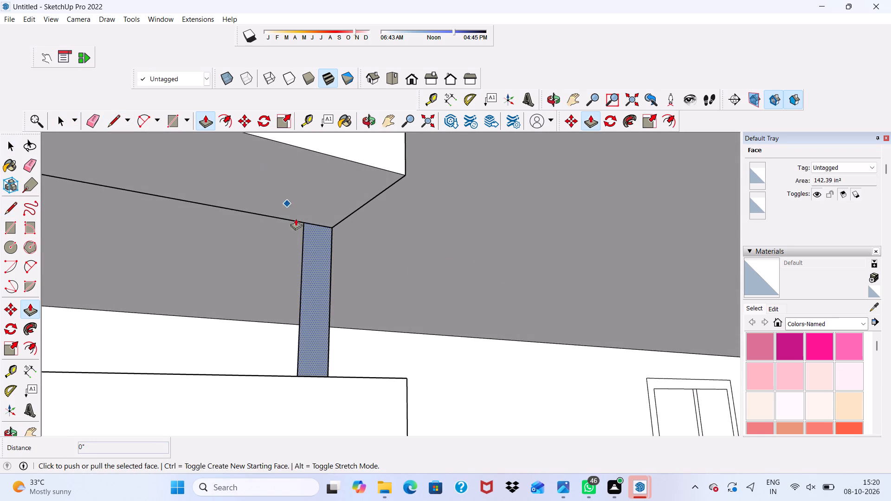
click(325, 253)
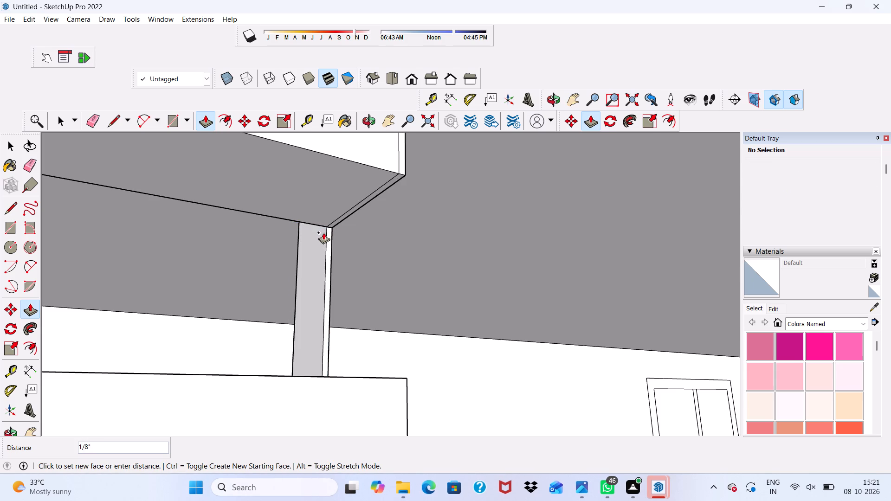
click(324, 232)
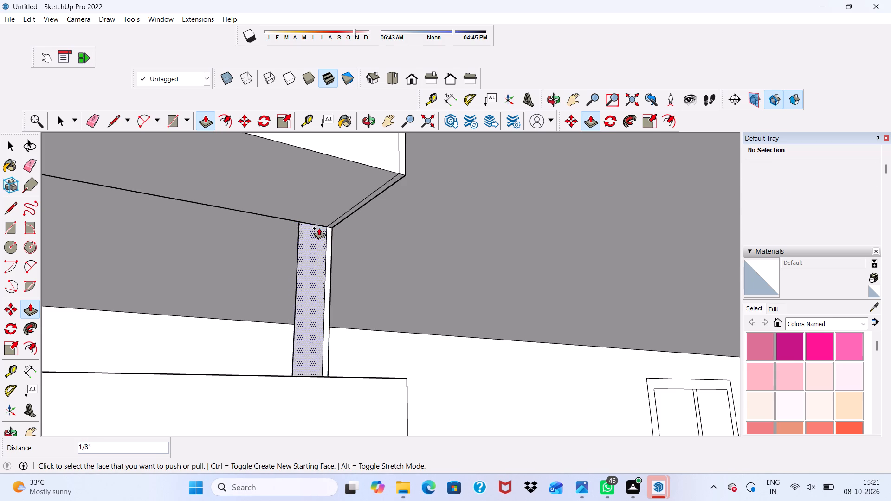
Inspect the upper corner of the louvred panel, checking the end post around the top slats from both sides.
scroll(317, 226, down, 5)
middle_drag(339, 225, 89, 260)
scroll(327, 198, up, 5)
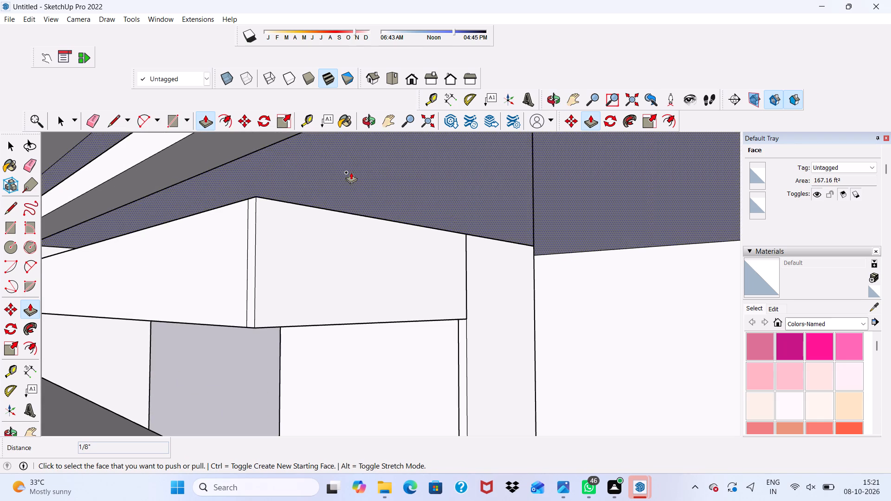
scroll(232, 212, up, 3)
click(97, 122)
scroll(424, 300, down, 4)
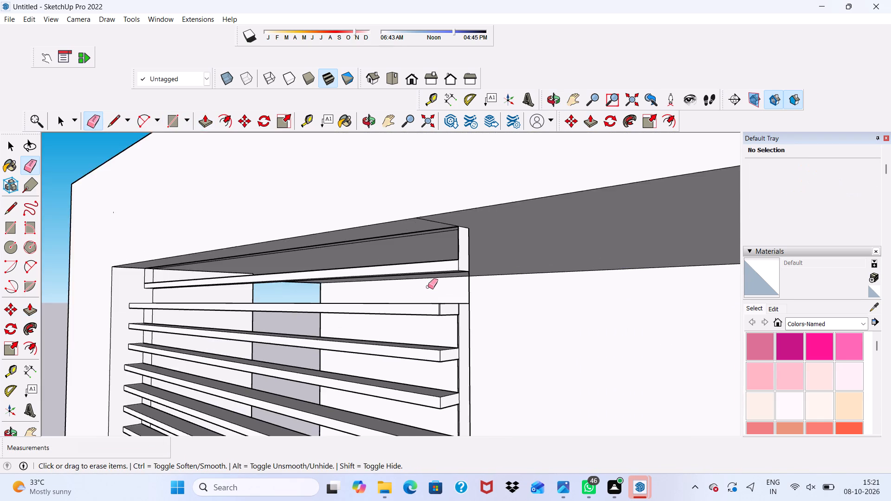
scroll(428, 287, down, 4)
scroll(444, 286, up, 10)
scroll(434, 269, down, 8)
middle_drag(454, 288, 587, 276)
scroll(588, 277, up, 9)
scroll(566, 244, down, 1)
middle_drag(566, 244, 608, 265)
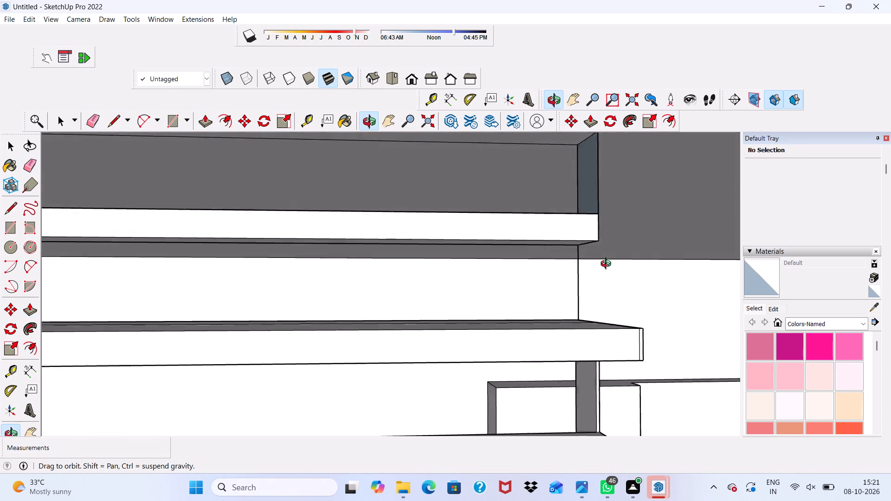
middle_drag(608, 265, 665, 267)
scroll(659, 217, down, 1)
scroll(607, 212, up, 2)
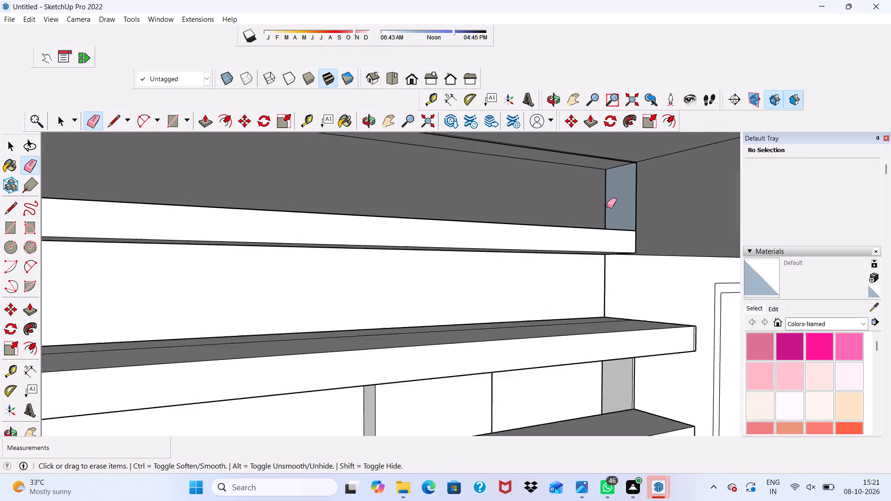
scroll(607, 206, up, 1)
scroll(618, 218, down, 2)
middle_drag(657, 306, 607, 307)
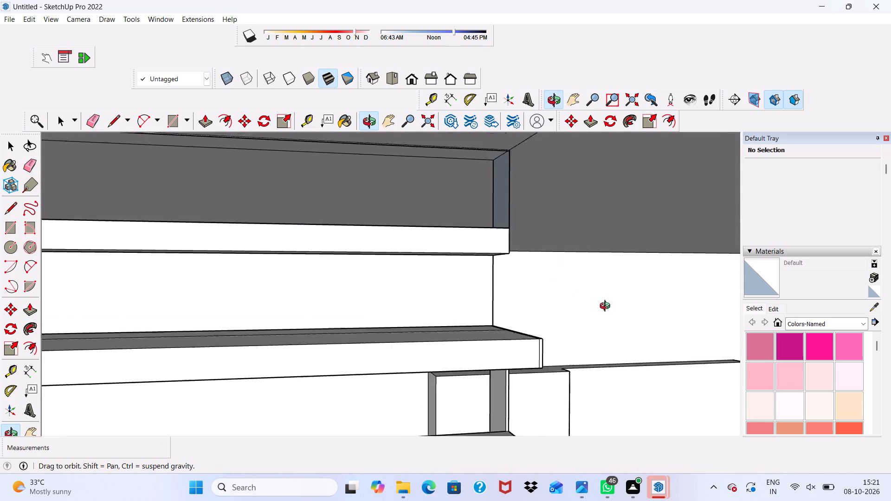
middle_drag(607, 307, 609, 333)
scroll(504, 277, up, 3)
scroll(505, 275, down, 2)
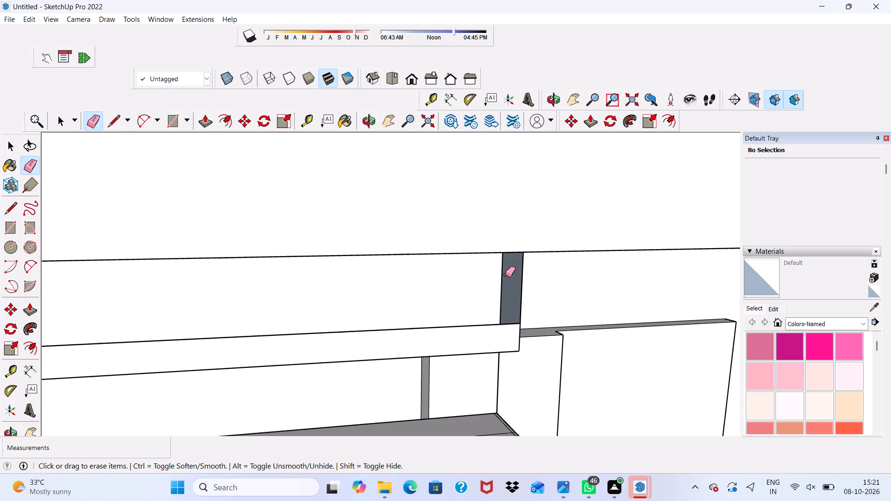
middle_drag(505, 275, 604, 233)
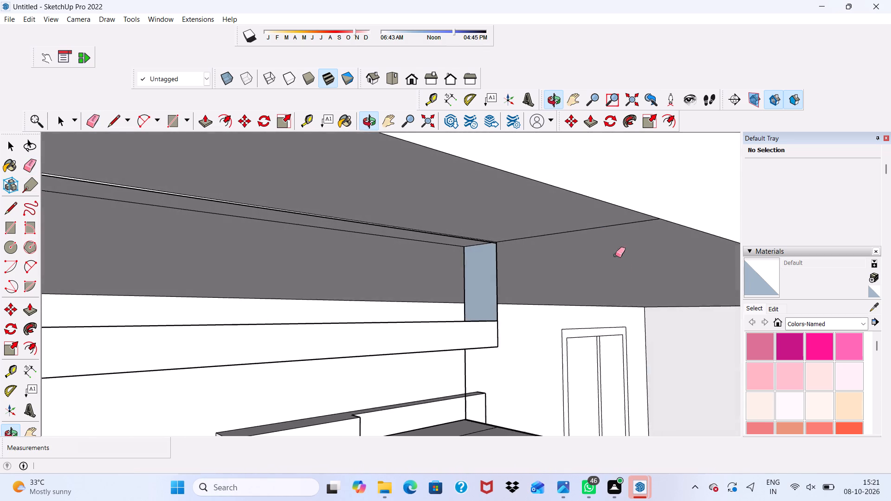
middle_drag(505, 334, 478, 285)
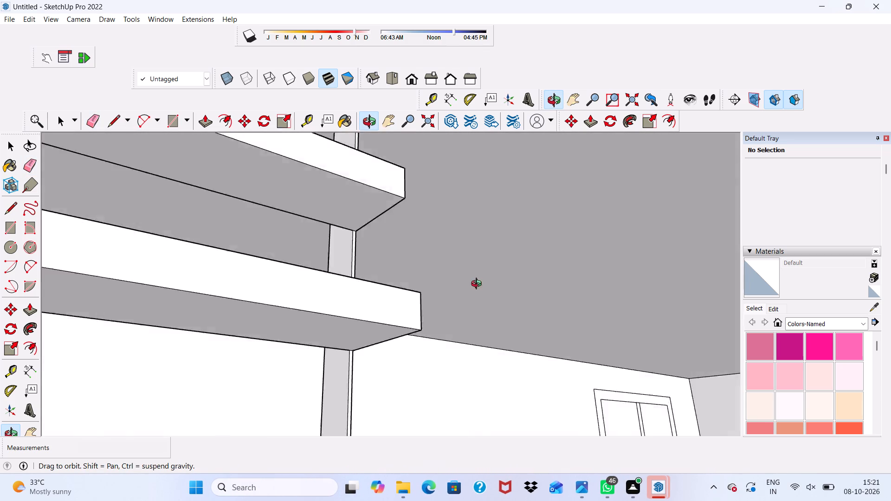
middle_drag(478, 285, 466, 272)
scroll(465, 271, up, 1)
scroll(465, 271, down, 8)
scroll(451, 217, up, 7)
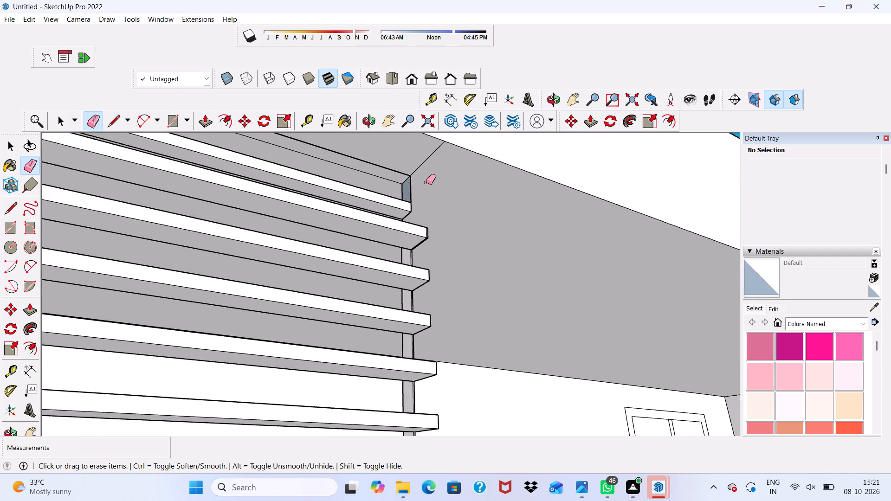
scroll(426, 182, up, 1)
Push/Pull the small blue-grey back face between the top slat and the ceiling by 1/8" at the panel's end post.
key(space)
scroll(423, 180, up, 6)
click(395, 192)
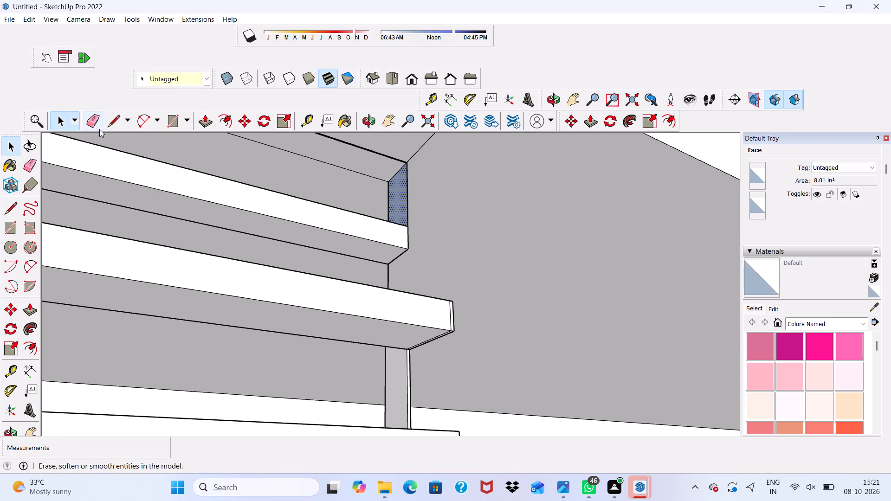
click(199, 121)
scroll(351, 194, up, 3)
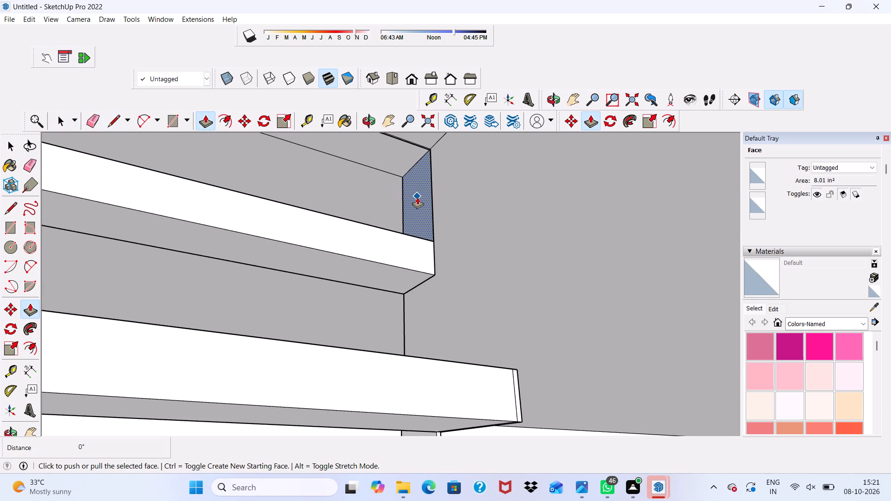
click(417, 197)
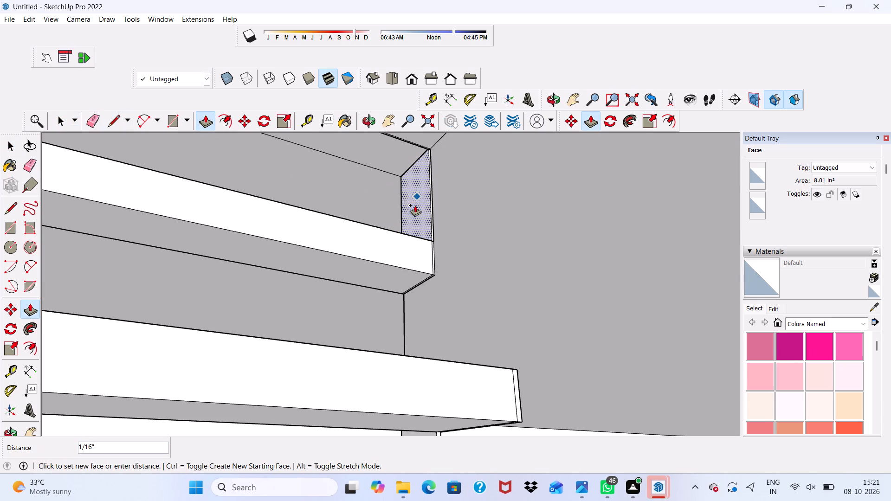
click(411, 208)
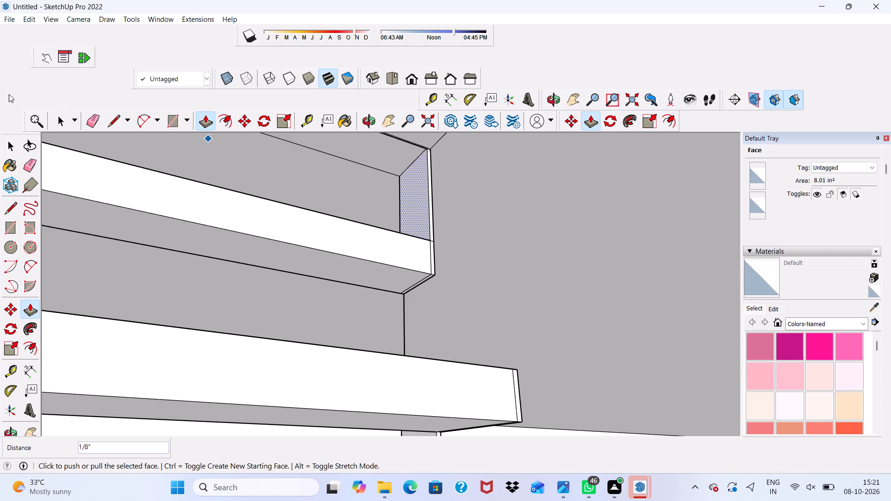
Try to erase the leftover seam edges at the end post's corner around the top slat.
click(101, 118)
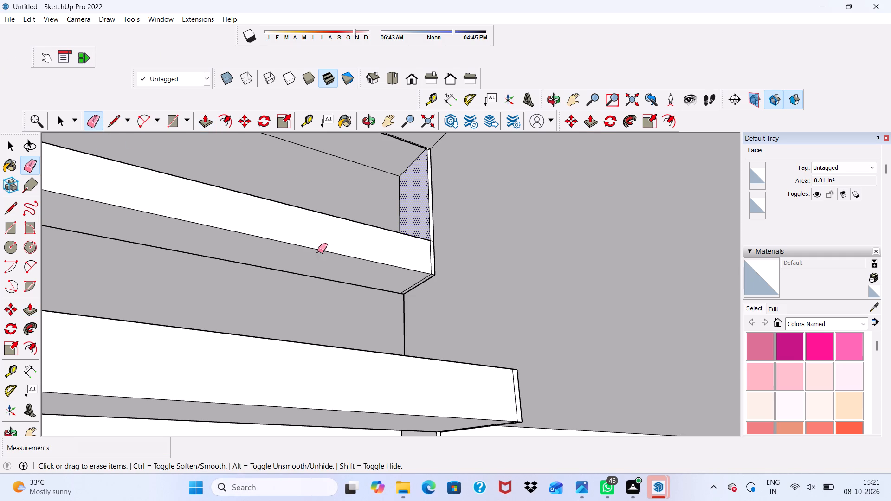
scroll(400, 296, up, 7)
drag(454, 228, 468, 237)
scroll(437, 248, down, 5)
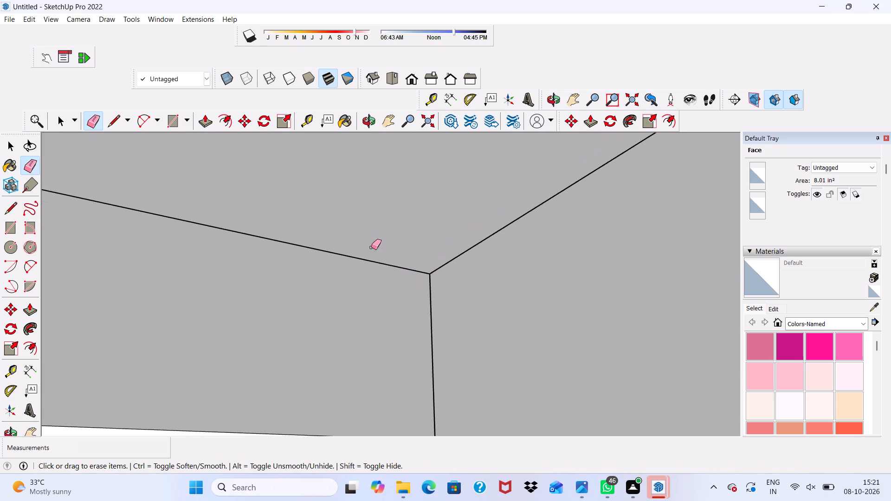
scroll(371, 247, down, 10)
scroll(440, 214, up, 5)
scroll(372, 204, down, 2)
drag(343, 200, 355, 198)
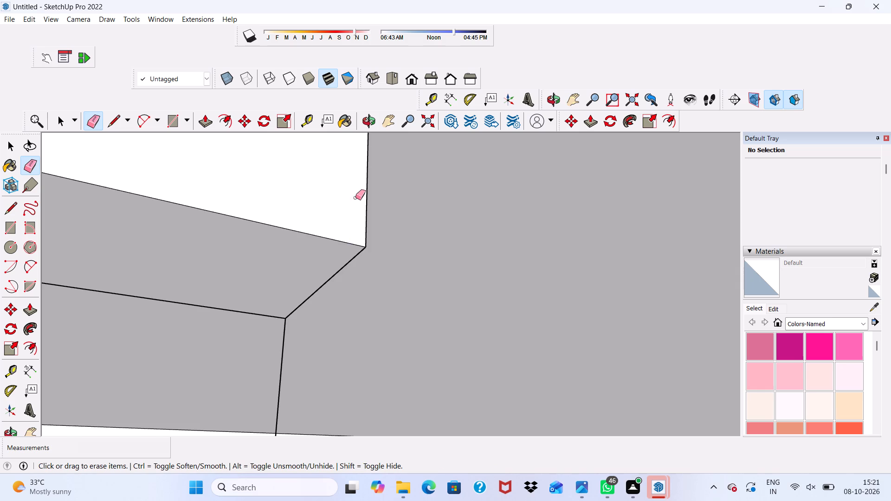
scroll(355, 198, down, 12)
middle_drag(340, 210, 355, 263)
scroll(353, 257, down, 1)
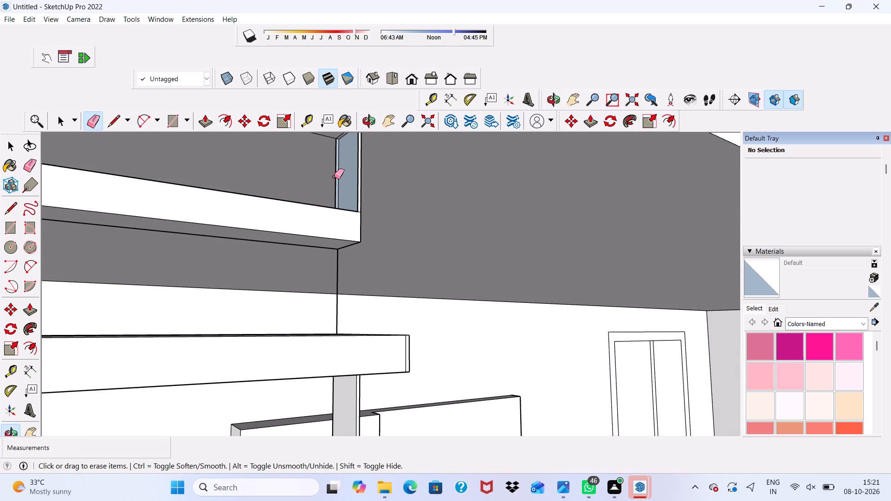
Push/Pull the blue-grey end post face above the top slat by 1/8".
key(space)
click(340, 164)
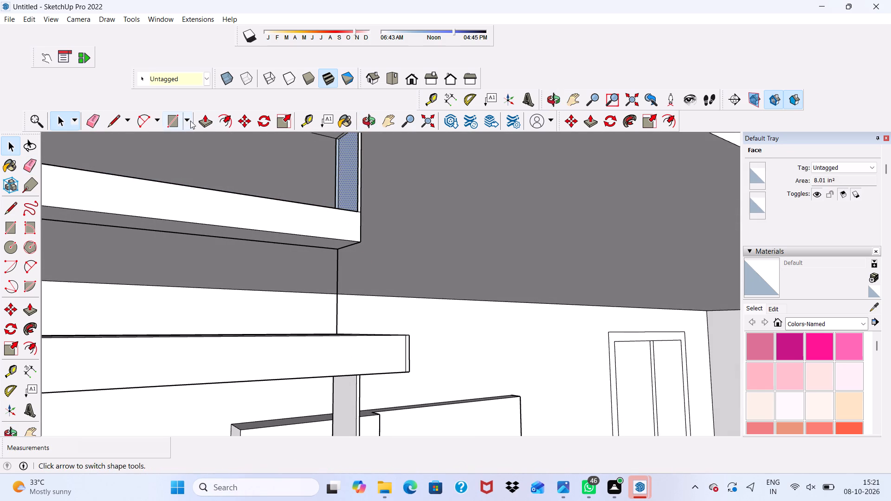
click(203, 115)
click(351, 177)
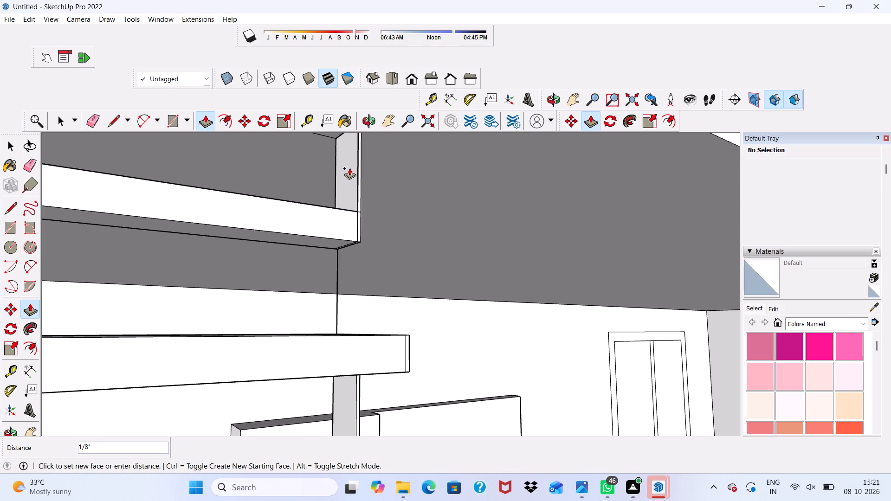
click(349, 168)
Push/Pull the thin underside strip at the top slat's end down about 3 5/16" to meet the slat below.
middle_drag(387, 238, 339, 193)
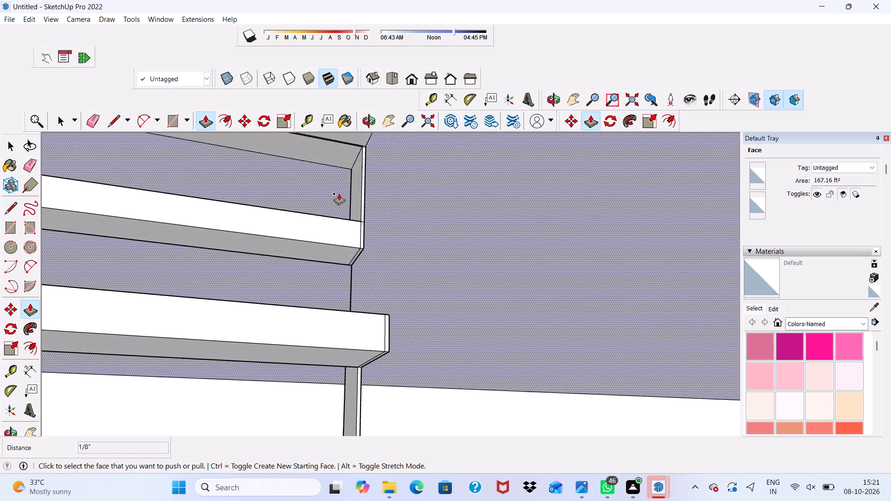
scroll(385, 255, up, 3)
scroll(385, 255, down, 1)
scroll(367, 261, up, 18)
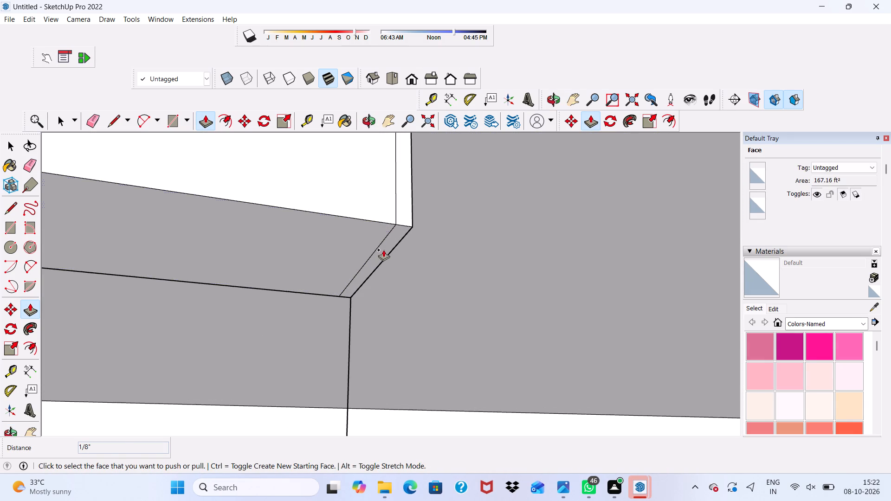
click(384, 253)
scroll(390, 286, down, 12)
scroll(418, 311, up, 2)
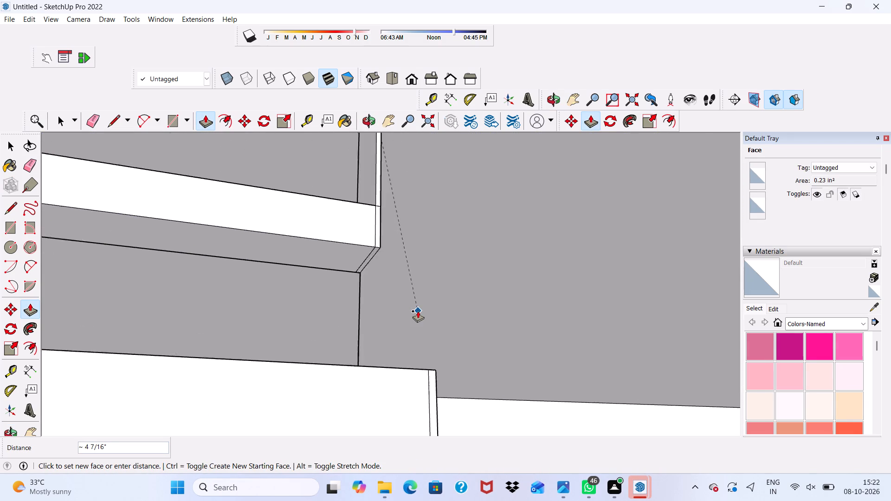
scroll(418, 311, up, 2)
scroll(412, 326, down, 2)
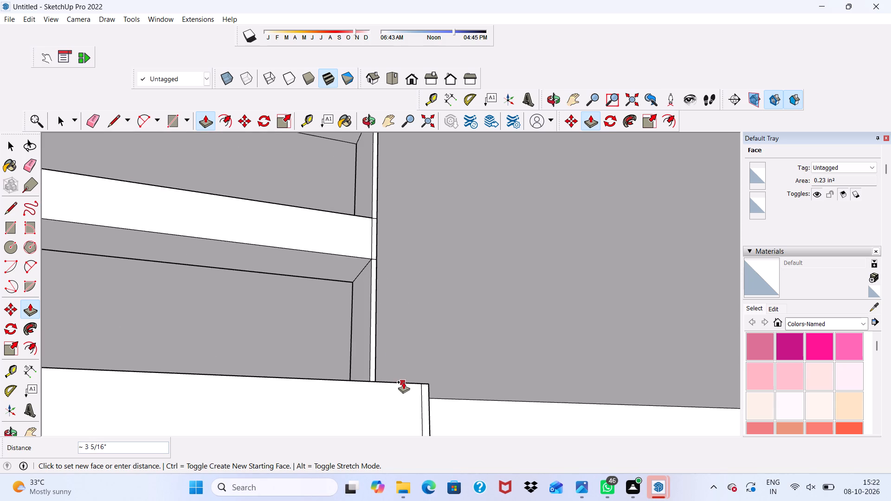
scroll(403, 382, down, 1)
middle_drag(403, 382, 159, 391)
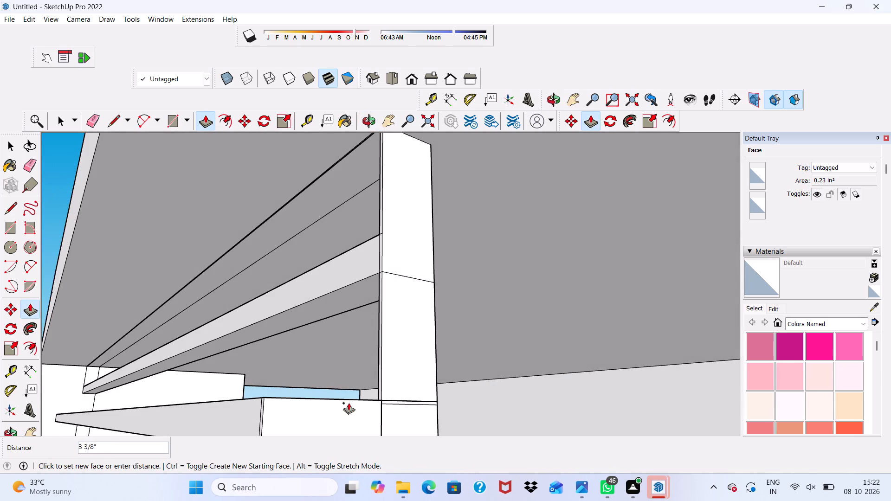
click(388, 404)
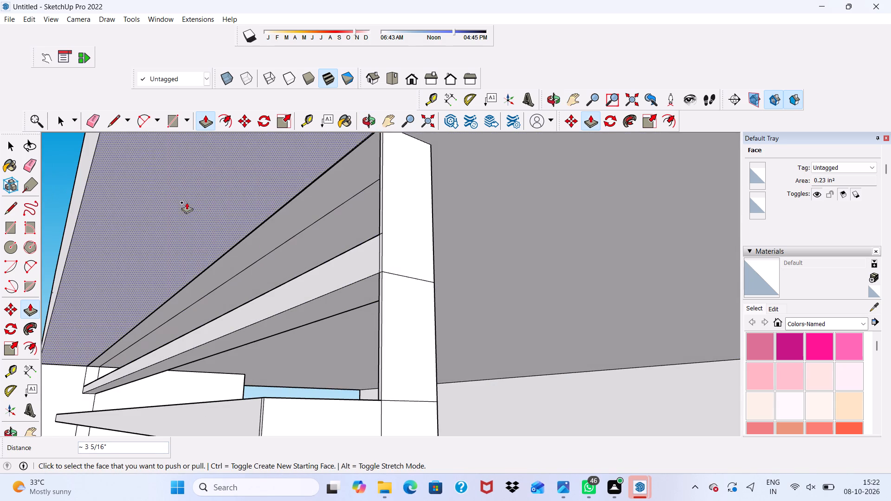
Erase the horizontal seam edges across the end post's outer face beside the upper slats.
click(87, 116)
click(400, 275)
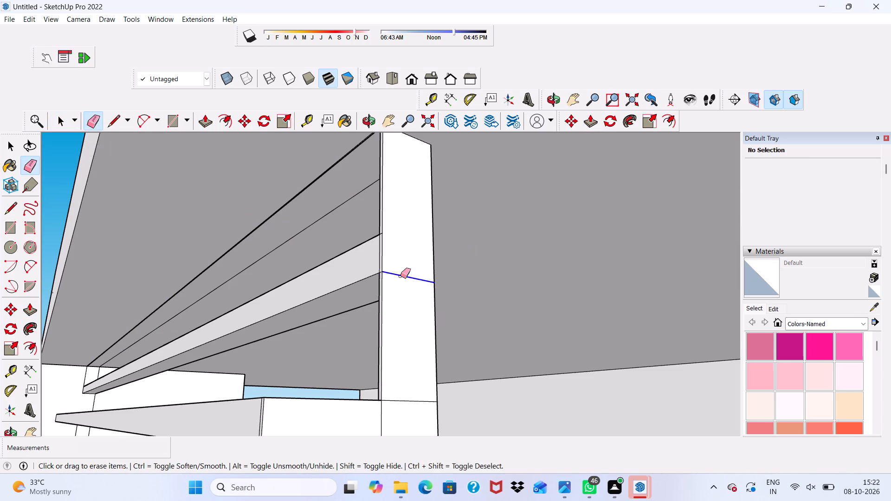
scroll(407, 281, down, 2)
drag(420, 370, 421, 394)
scroll(394, 292, down, 4)
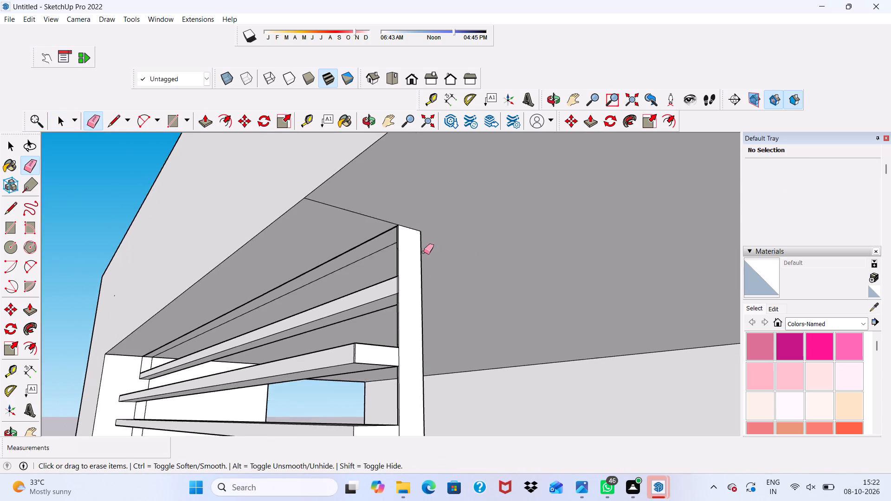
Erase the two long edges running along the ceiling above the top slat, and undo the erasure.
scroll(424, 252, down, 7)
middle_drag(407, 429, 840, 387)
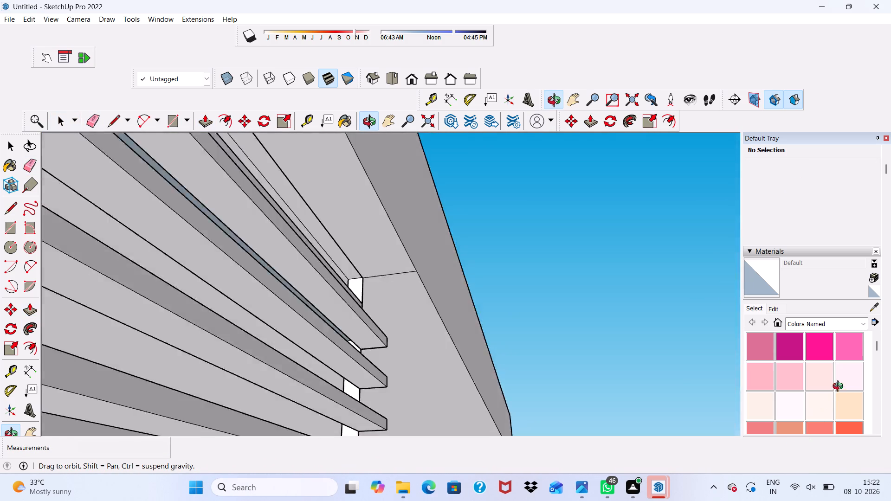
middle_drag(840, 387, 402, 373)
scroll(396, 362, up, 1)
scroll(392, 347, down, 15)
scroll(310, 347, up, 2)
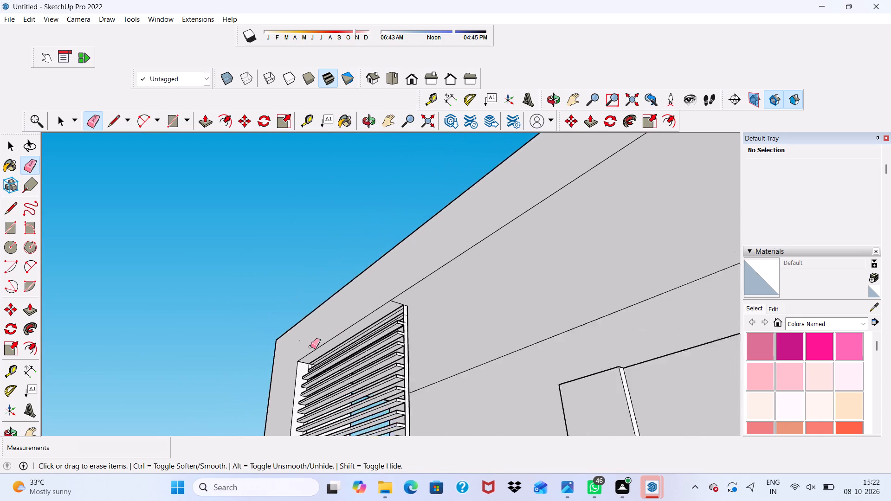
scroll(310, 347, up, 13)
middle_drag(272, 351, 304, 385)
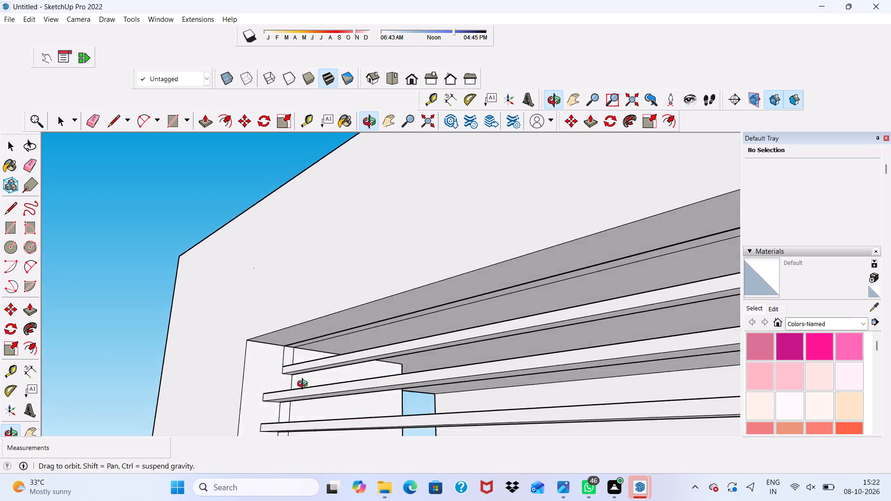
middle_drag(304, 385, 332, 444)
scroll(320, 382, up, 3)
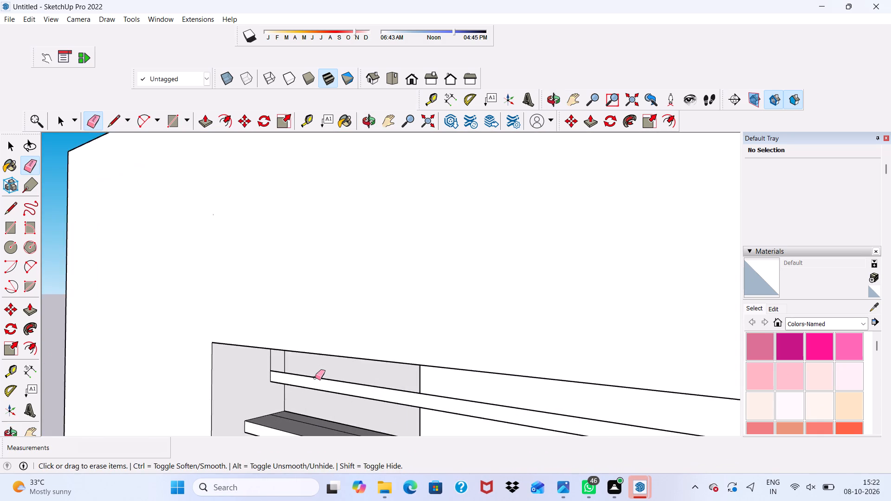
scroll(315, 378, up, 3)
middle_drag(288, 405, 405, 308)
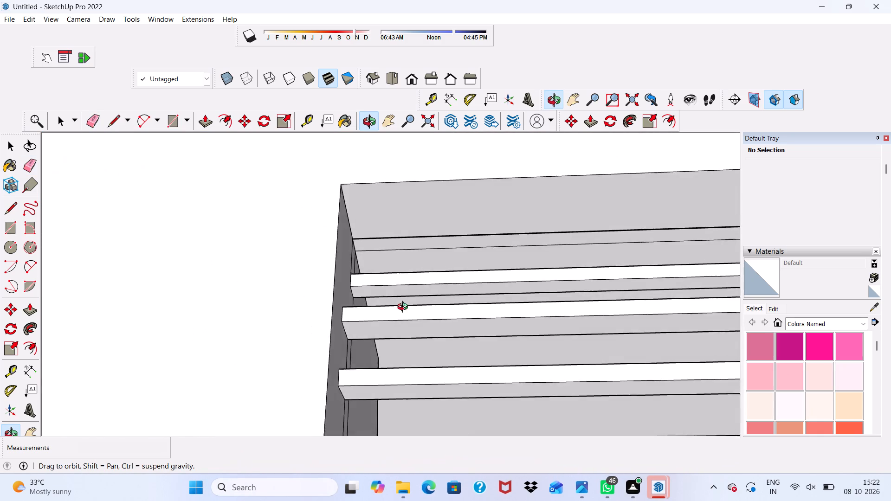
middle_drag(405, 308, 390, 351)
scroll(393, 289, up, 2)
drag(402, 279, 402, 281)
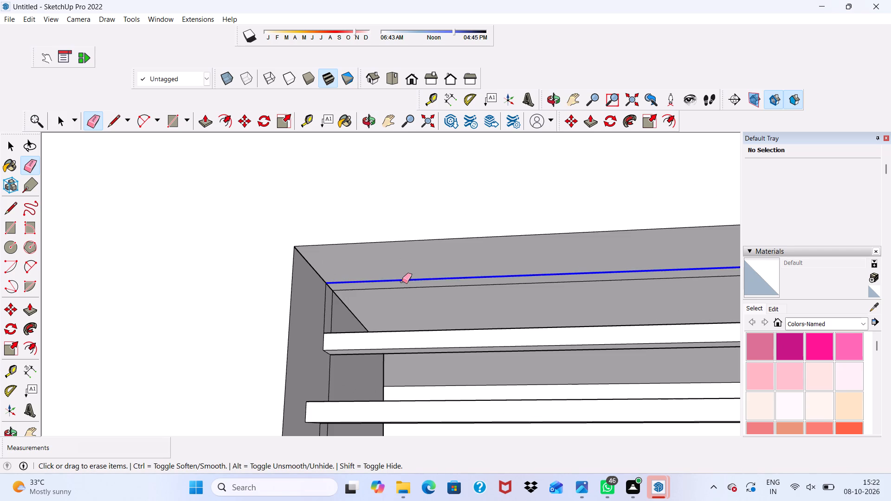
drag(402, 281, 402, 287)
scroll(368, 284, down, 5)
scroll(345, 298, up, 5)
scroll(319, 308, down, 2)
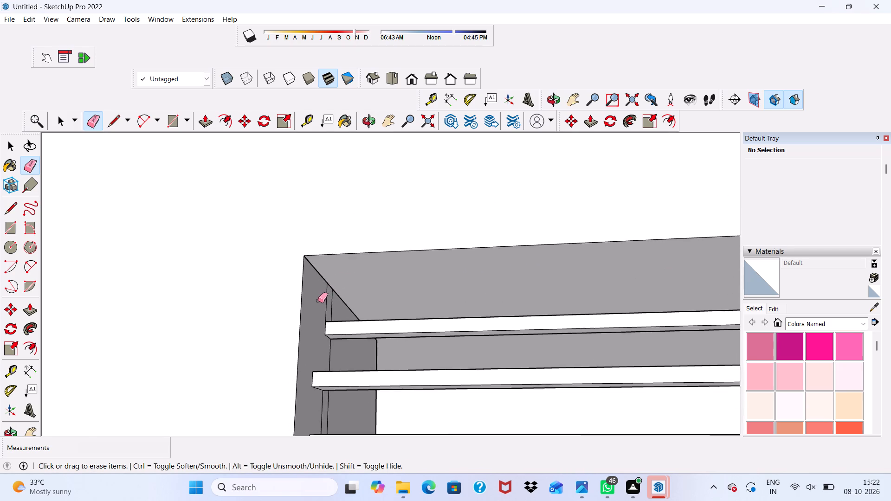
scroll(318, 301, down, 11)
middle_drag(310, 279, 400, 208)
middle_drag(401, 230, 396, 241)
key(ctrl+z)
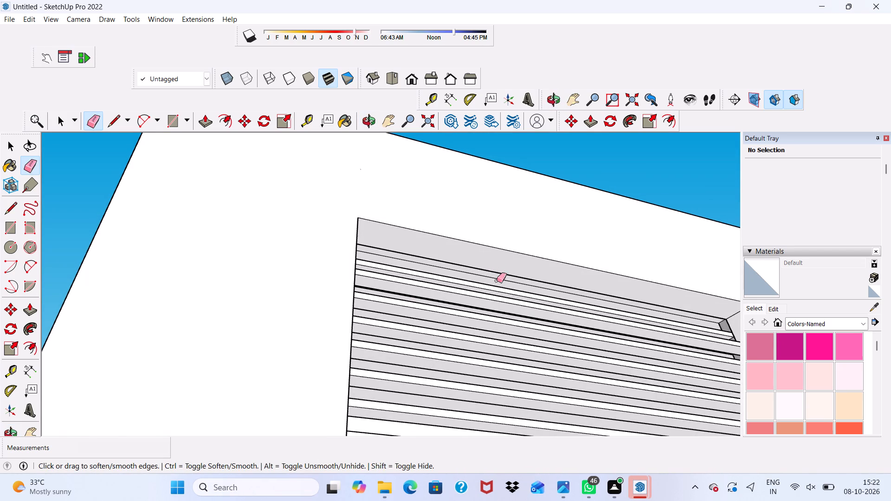
Examine the louvred panel and the upper frame up close and from around the building.
scroll(574, 304, up, 4)
scroll(514, 292, down, 4)
scroll(316, 202, up, 3)
key(space)
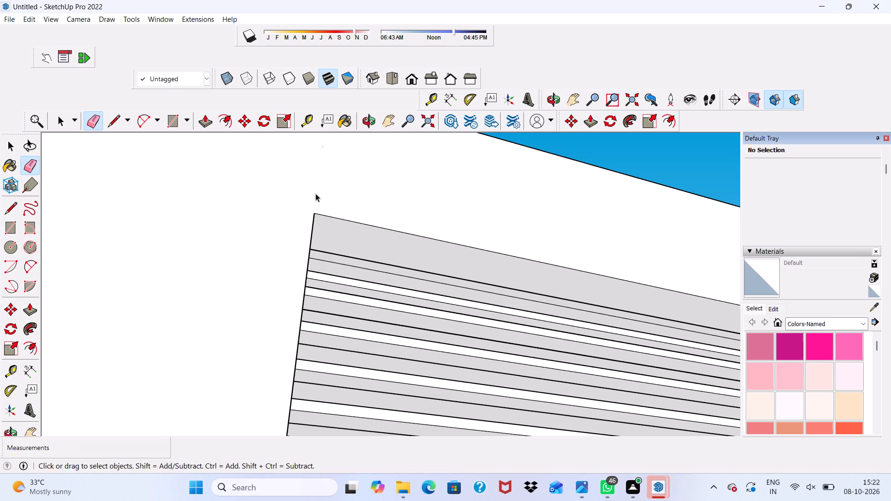
scroll(316, 193, down, 4)
scroll(364, 218, down, 11)
middle_drag(400, 209, 302, 350)
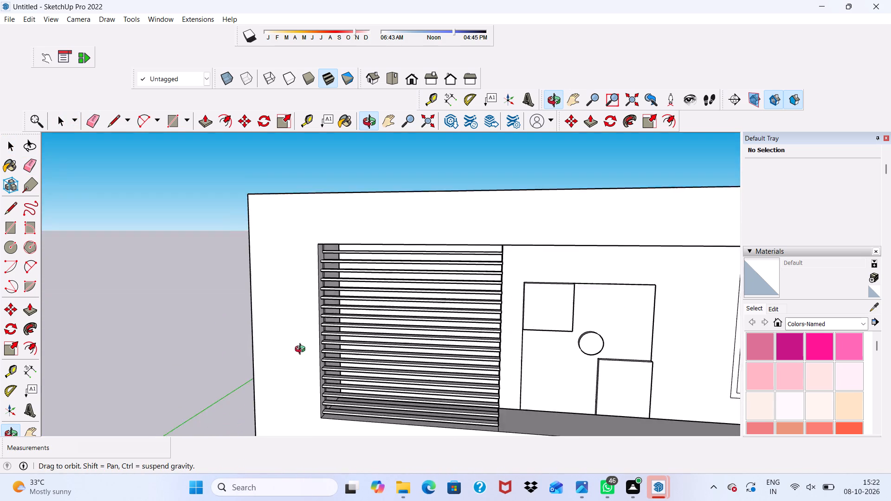
middle_drag(302, 350, 292, 350)
scroll(272, 307, up, 2)
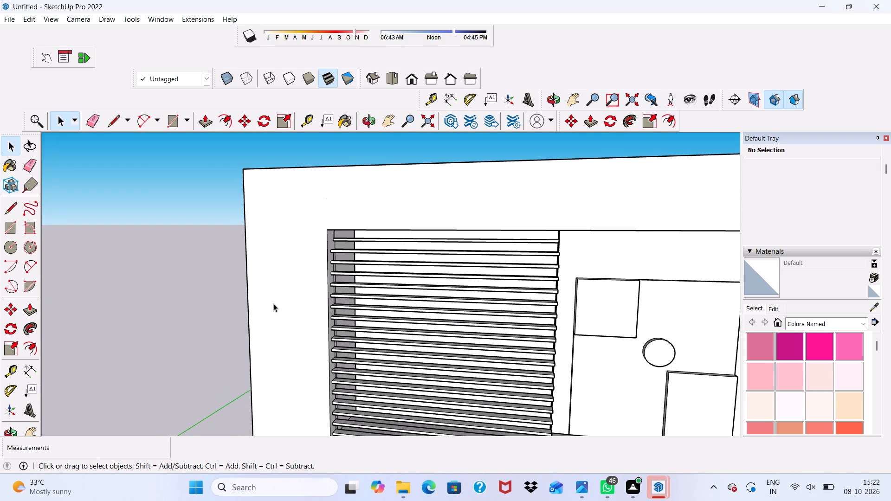
scroll(316, 303, down, 5)
scroll(373, 221, down, 2)
middle_drag(374, 221, 445, 174)
scroll(445, 174, up, 1)
scroll(425, 226, down, 5)
scroll(454, 333, down, 5)
middle_drag(538, 310, 682, 292)
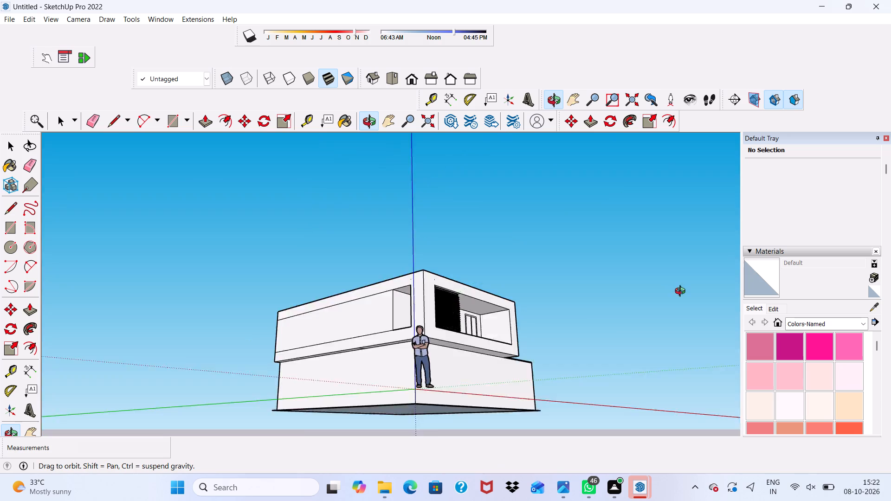
middle_drag(682, 292, 399, 321)
scroll(387, 317, up, 6)
scroll(306, 261, down, 6)
scroll(404, 285, up, 5)
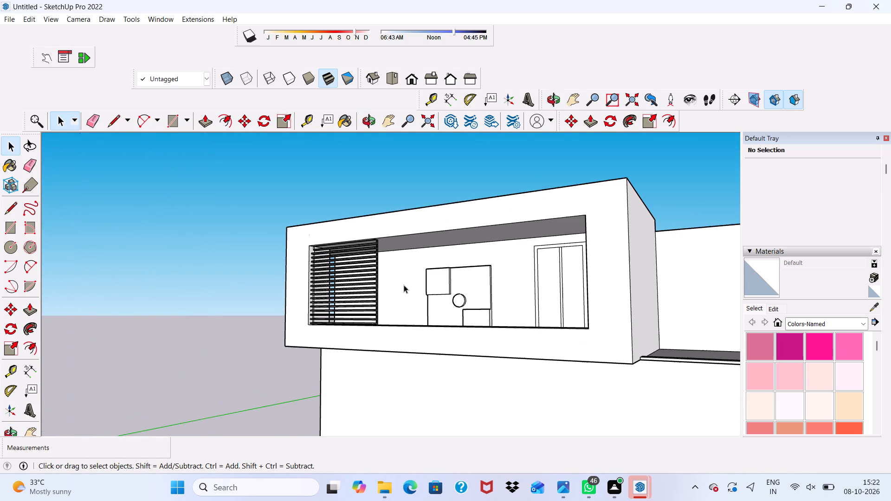
Examine the facade in the standard Front view and the lower roof terrace beside the upper frame.
click(412, 80)
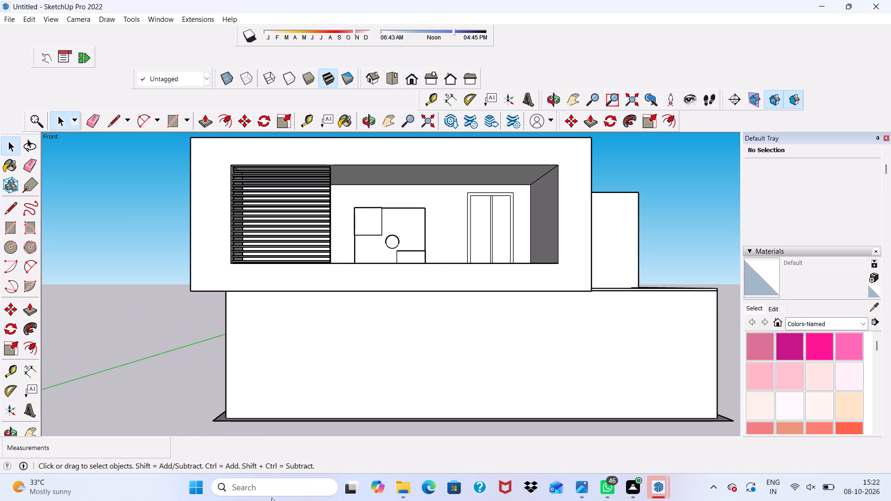
scroll(301, 411, up, 4)
scroll(108, 387, down, 2)
scroll(250, 381, down, 3)
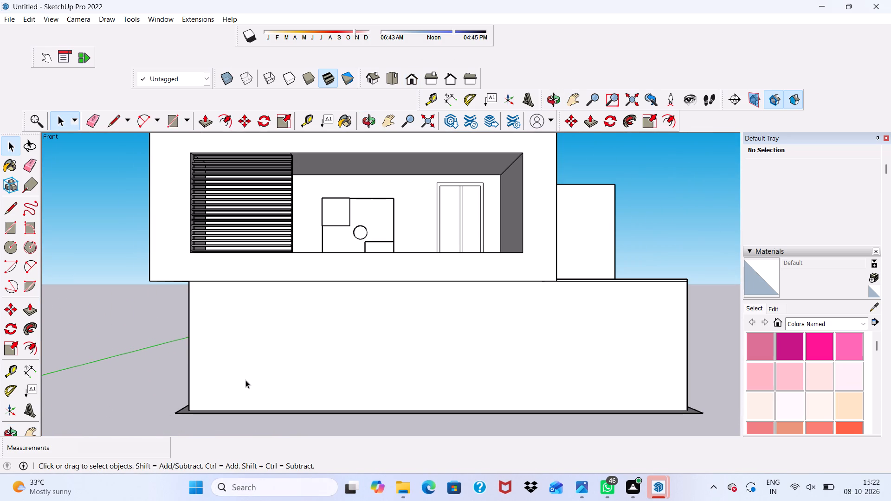
scroll(227, 379, down, 3)
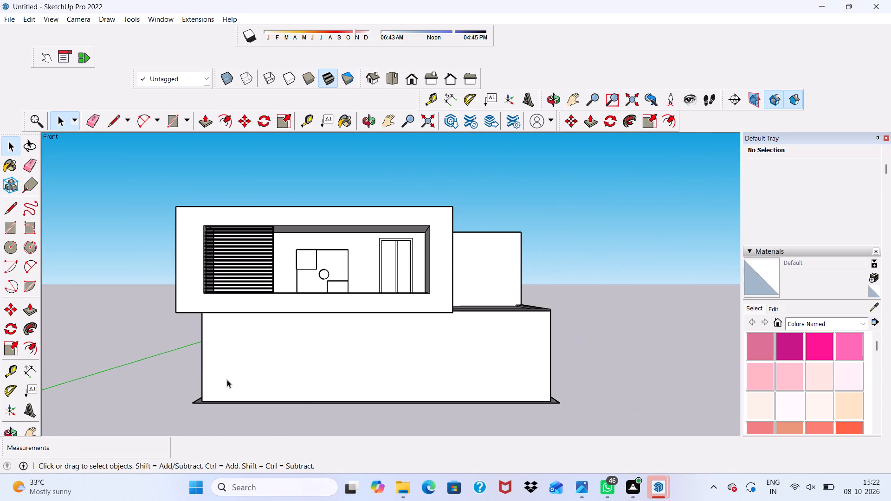
scroll(362, 398, up, 3)
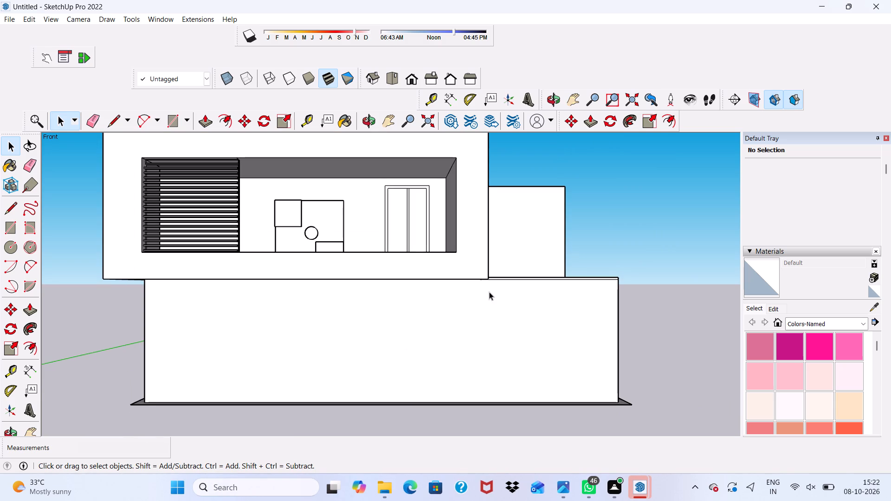
scroll(489, 292, up, 1)
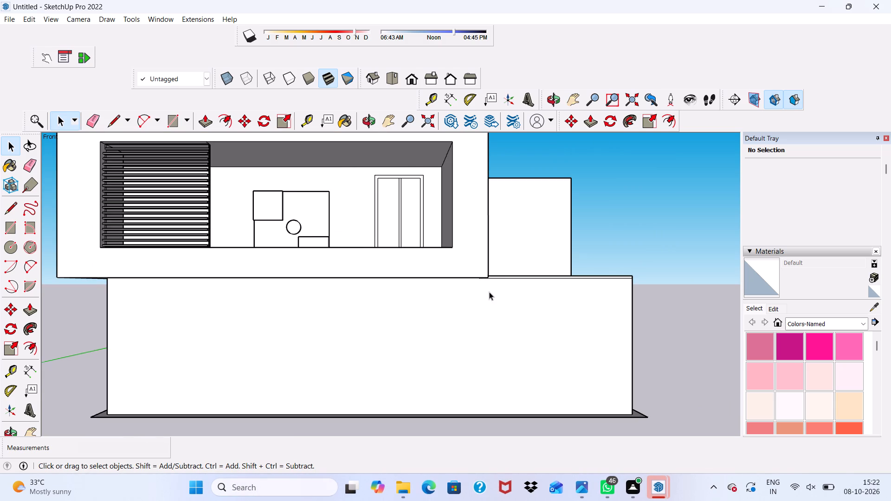
scroll(489, 292, down, 2)
middle_drag(498, 299, 484, 275)
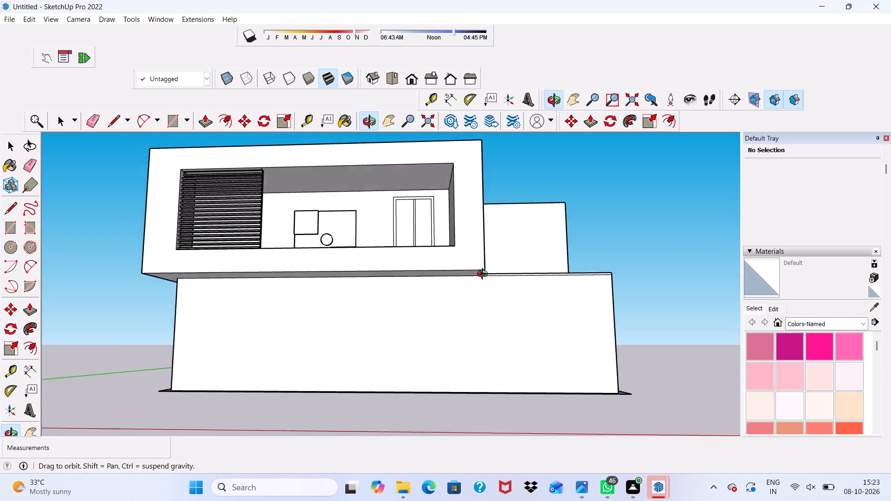
middle_drag(484, 275, 461, 283)
middle_drag(488, 279, 496, 288)
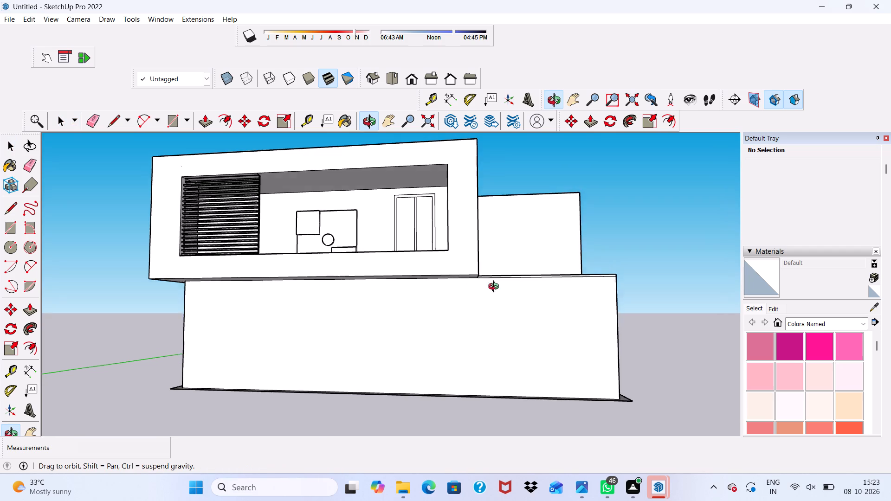
middle_drag(496, 288, 358, 365)
scroll(465, 317, up, 4)
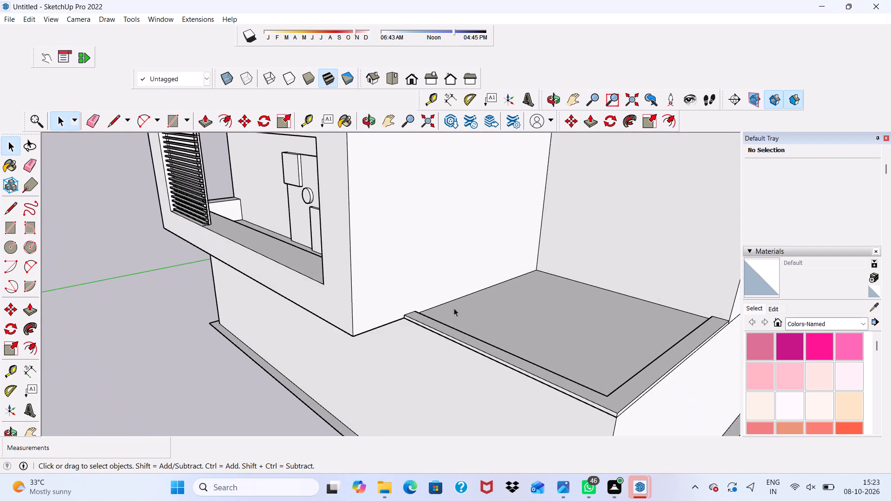
Push/Pull the narrow front face of the lower roof terrace's edge trim by about 7 3/16".
scroll(410, 306, down, 3)
middle_drag(403, 333, 504, 312)
scroll(504, 312, up, 5)
scroll(495, 288, down, 1)
scroll(495, 280, up, 10)
scroll(493, 276, down, 1)
click(490, 282)
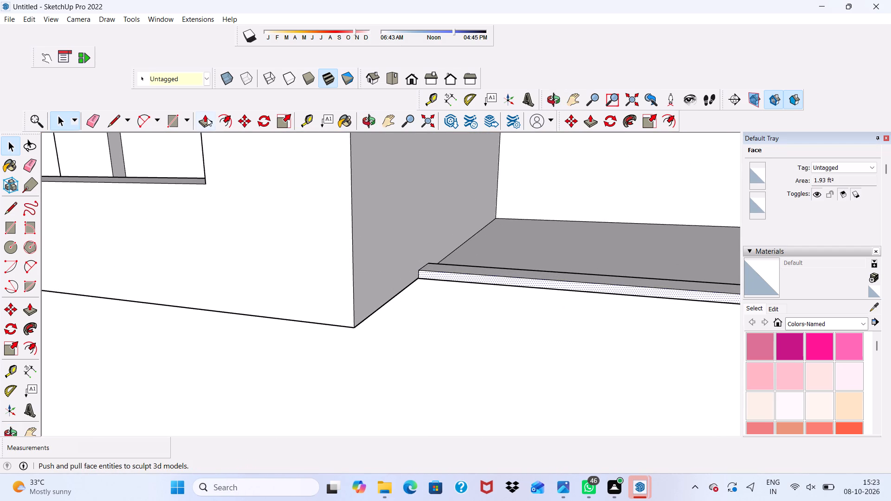
click(207, 119)
drag(481, 276, 483, 266)
scroll(451, 337, down, 3)
middle_drag(449, 339, 478, 266)
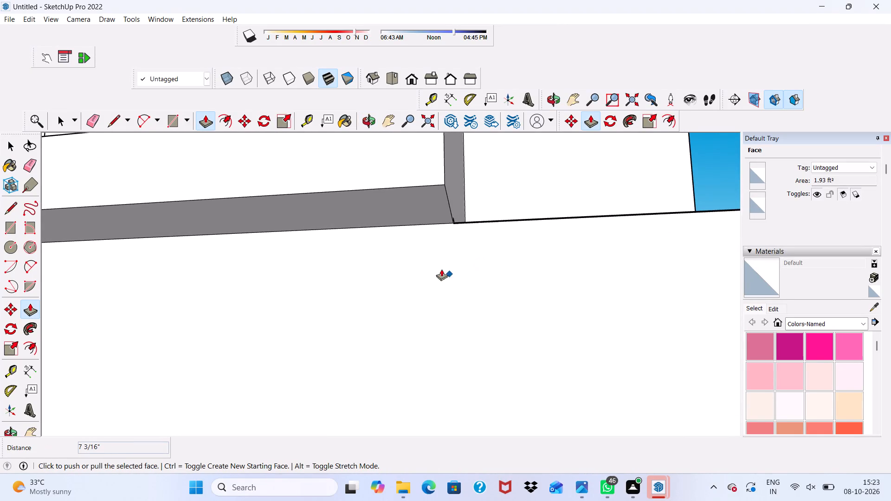
Draw a tall rectangle about 9' 11 15/16" by 22' 6 13/16" from the front wall's base edge, rising past the terrace beside the upper frame.
click(173, 114)
scroll(463, 252, down, 10)
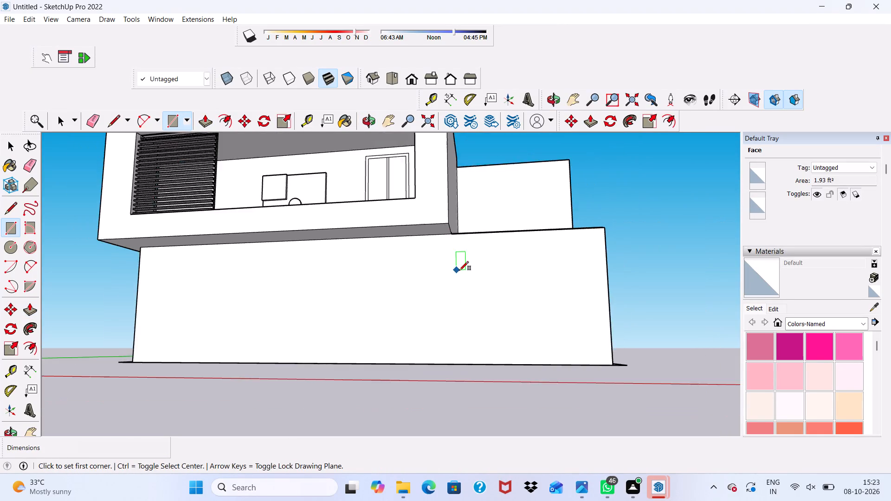
scroll(459, 270, down, 4)
middle_drag(467, 290, 464, 362)
scroll(464, 363, up, 4)
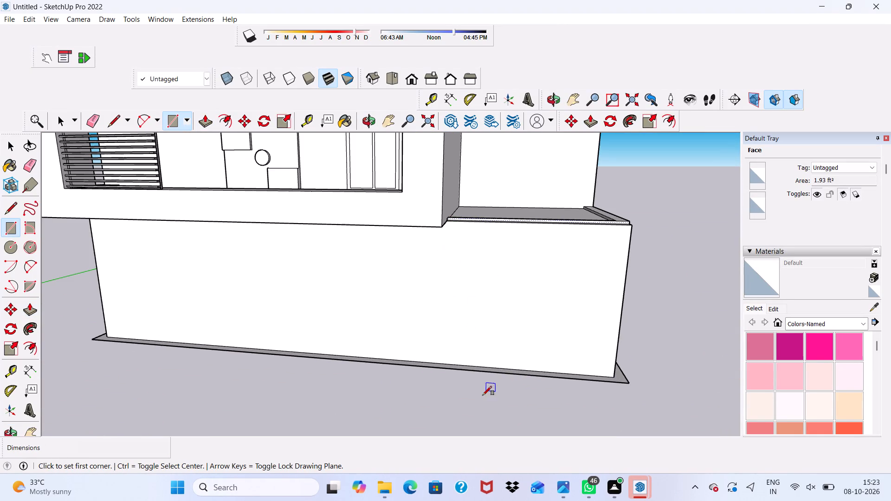
click(458, 365)
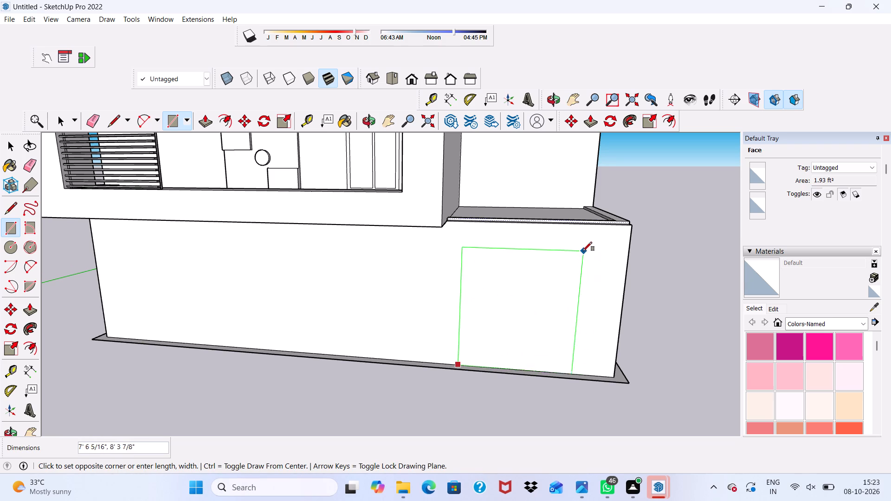
scroll(583, 251, down, 5)
scroll(584, 190, down, 10)
scroll(605, 131, down, 5)
scroll(607, 157, up, 1)
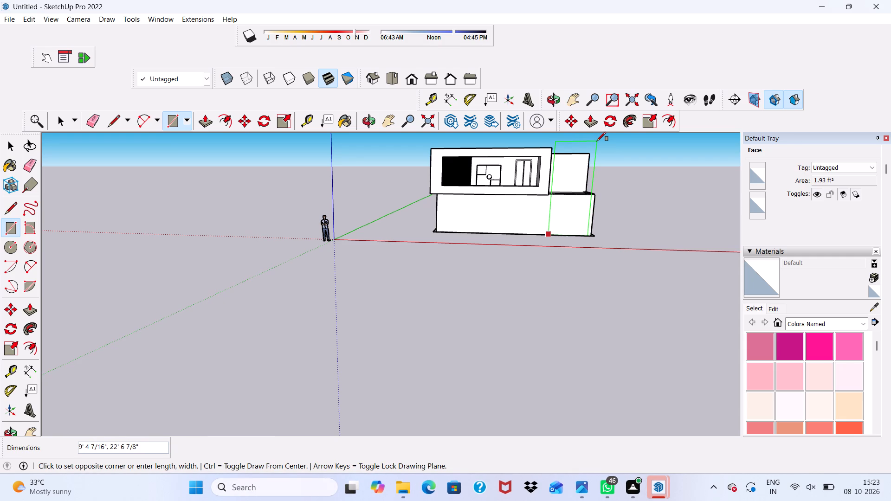
click(600, 141)
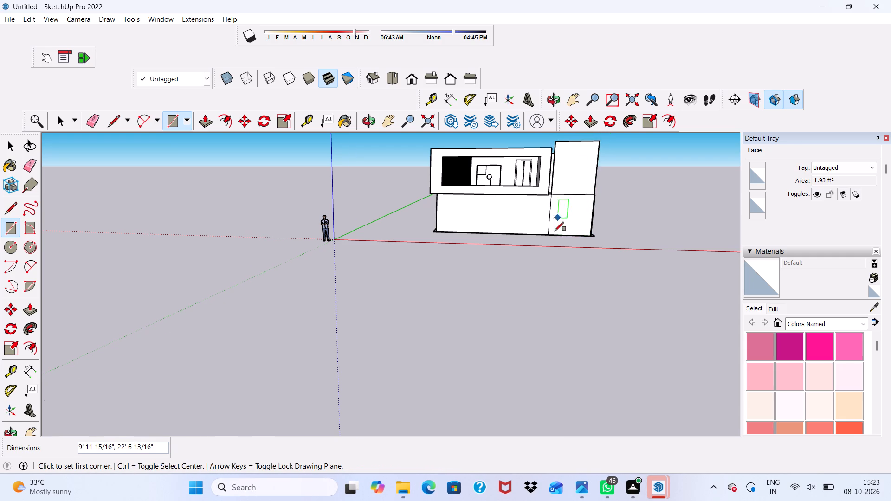
Examine the tall front panel, the upper frame and the louvred corner from around the building.
scroll(555, 229, down, 2)
middle_drag(555, 233, 420, 236)
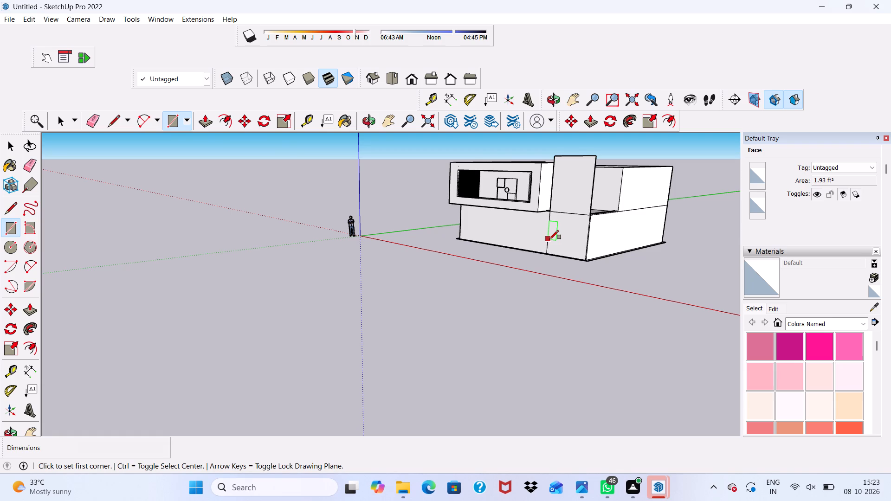
key(space)
scroll(541, 231, down, 4)
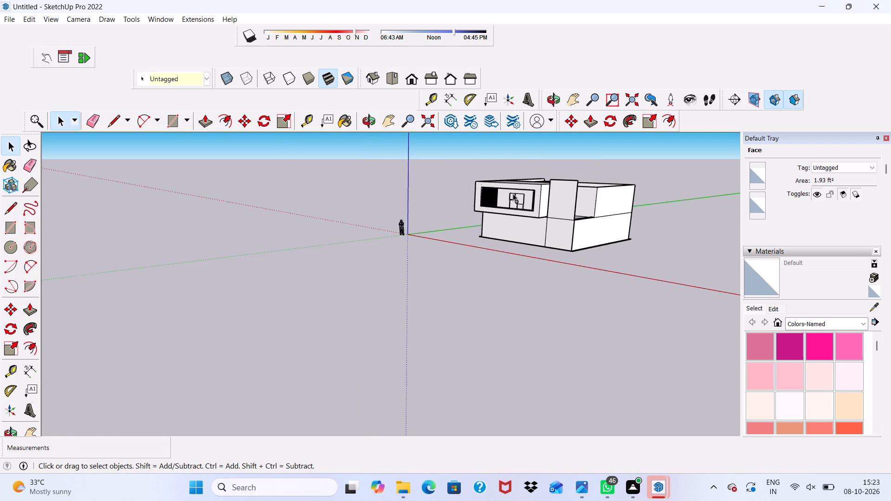
middle_drag(513, 193, 657, 219)
scroll(505, 202, up, 16)
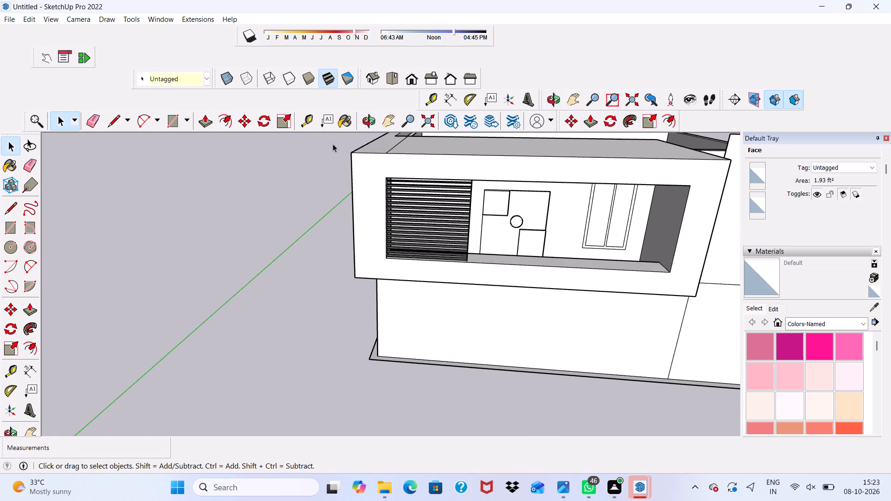
middle_drag(333, 144, 539, 159)
scroll(453, 204, up, 4)
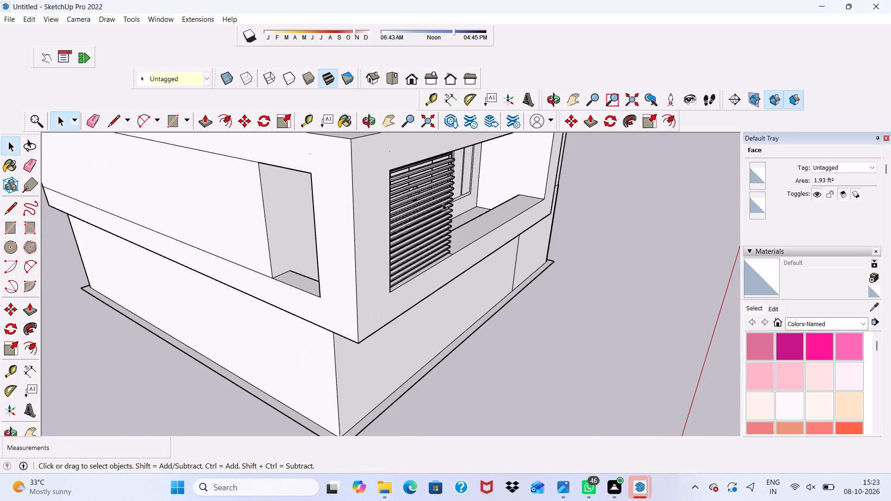
scroll(377, 187, down, 4)
scroll(263, 216, down, 2)
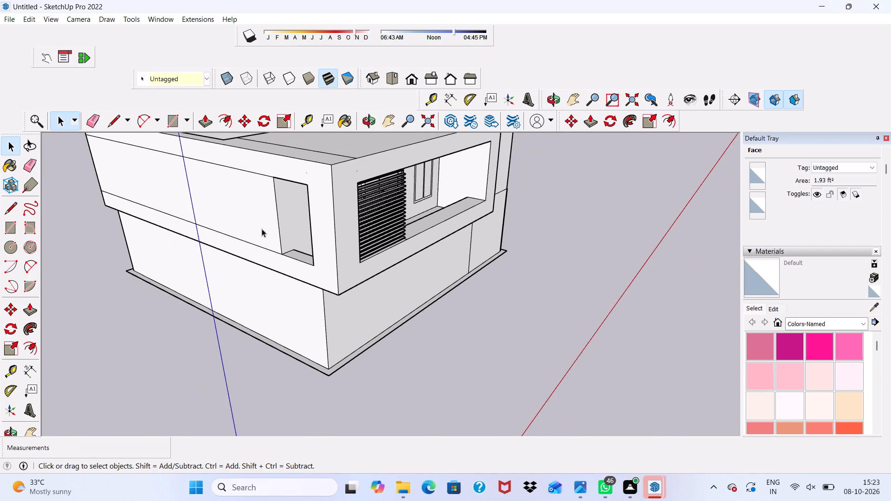
middle_drag(262, 229, 337, 184)
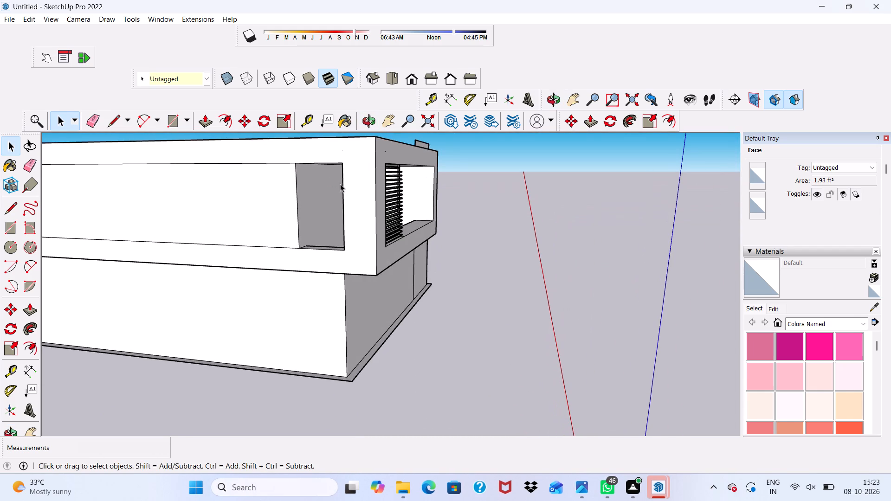
Examine the upper frame's long side wall and its end opening from several angles and up close.
click(176, 118)
scroll(205, 213, up, 2)
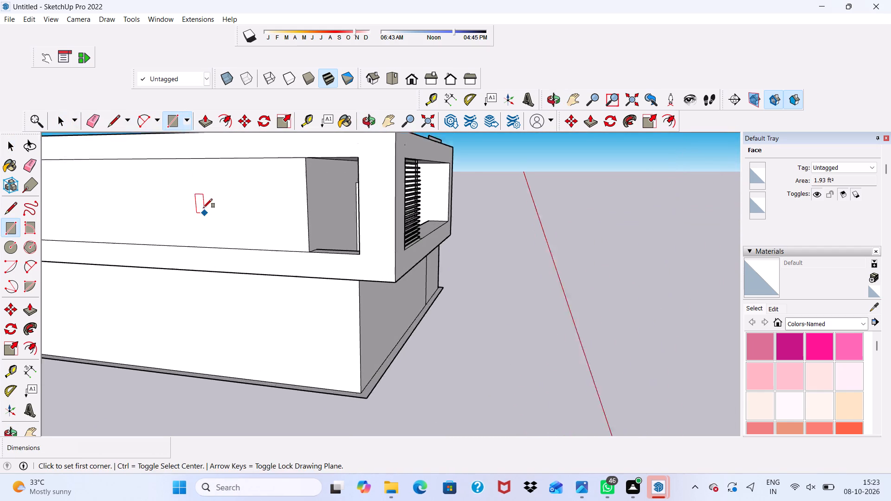
scroll(203, 208, up, 1)
scroll(203, 204, down, 1)
middle_drag(203, 204, 301, 258)
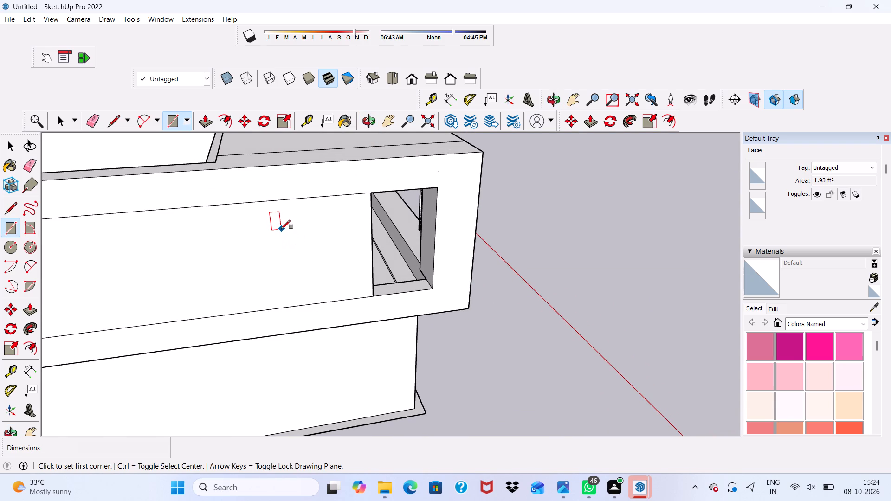
scroll(281, 230, down, 1)
middle_drag(283, 234, 177, 278)
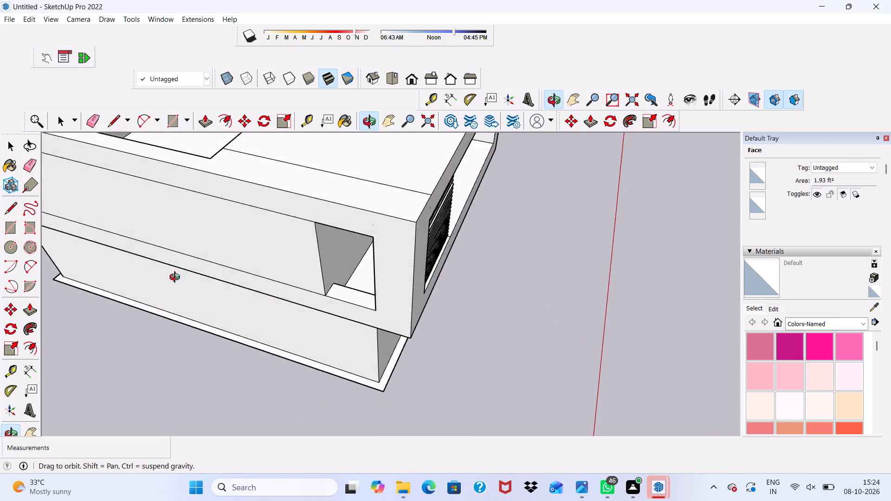
middle_drag(177, 278, 259, 226)
scroll(283, 201, down, 9)
middle_drag(252, 222, 430, 230)
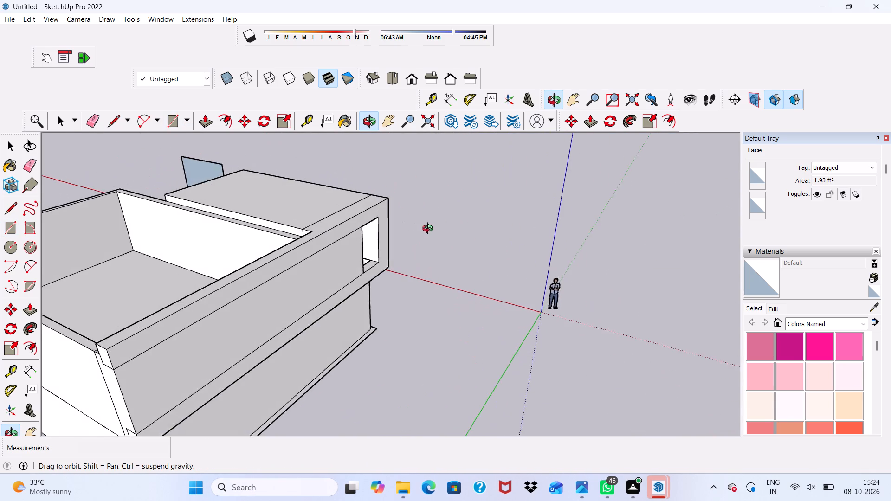
middle_drag(430, 230, 430, 233)
scroll(280, 236, up, 4)
scroll(278, 229, down, 4)
middle_drag(400, 248, 226, 196)
scroll(372, 263, up, 4)
key(space)
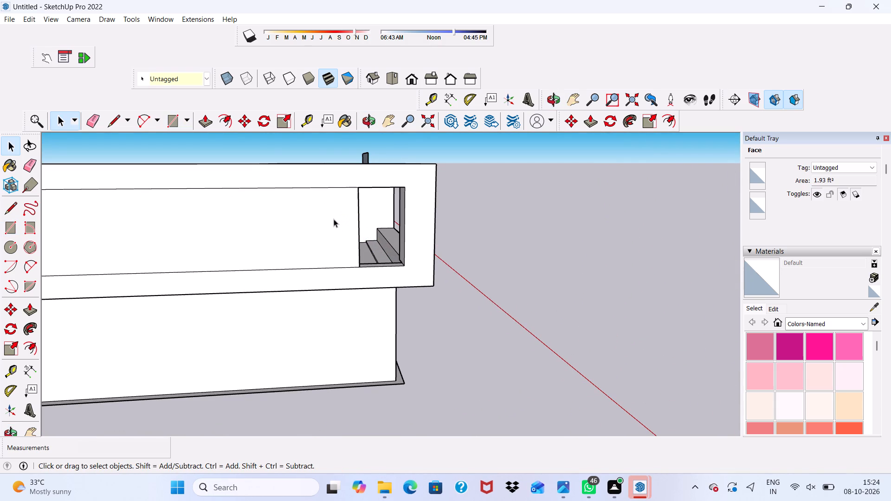
scroll(333, 217, down, 2)
middle_drag(333, 217, 320, 148)
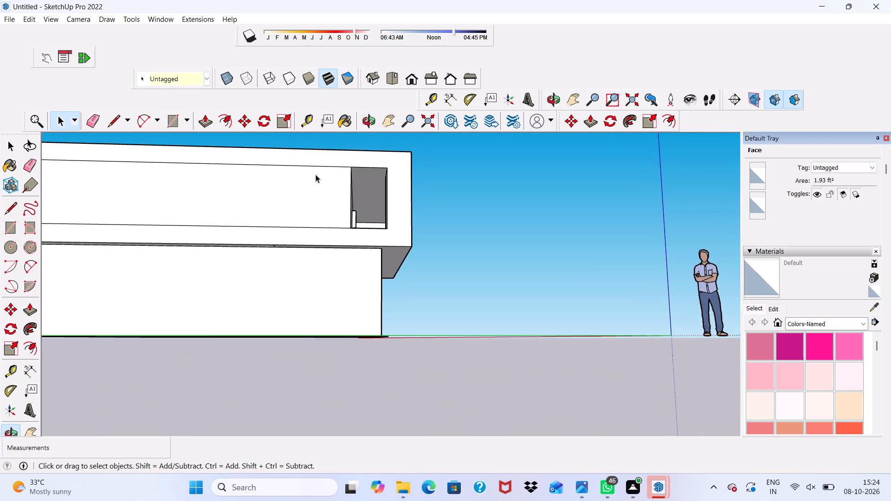
scroll(316, 174, up, 3)
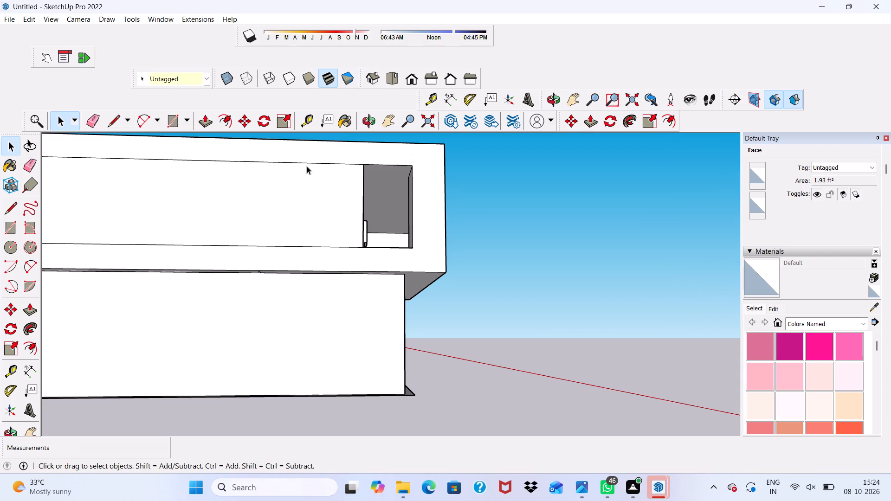
middle_drag(307, 166, 294, 170)
scroll(294, 170, up, 4)
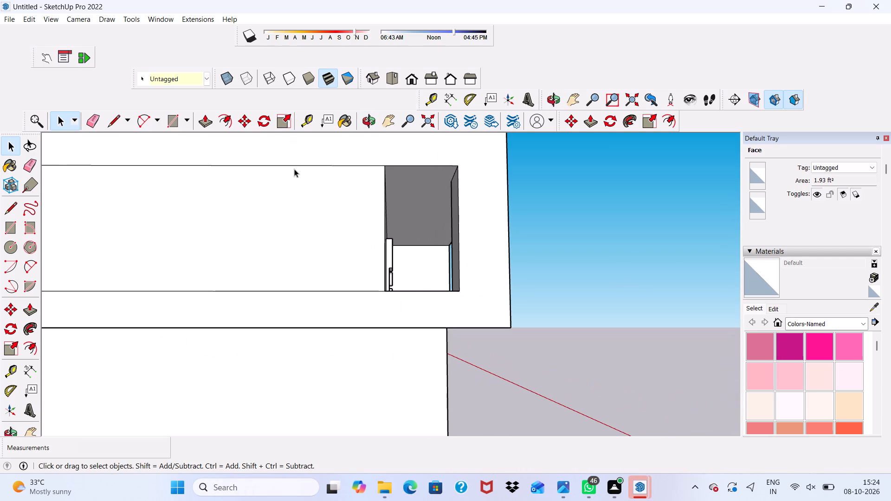
scroll(294, 168, down, 1)
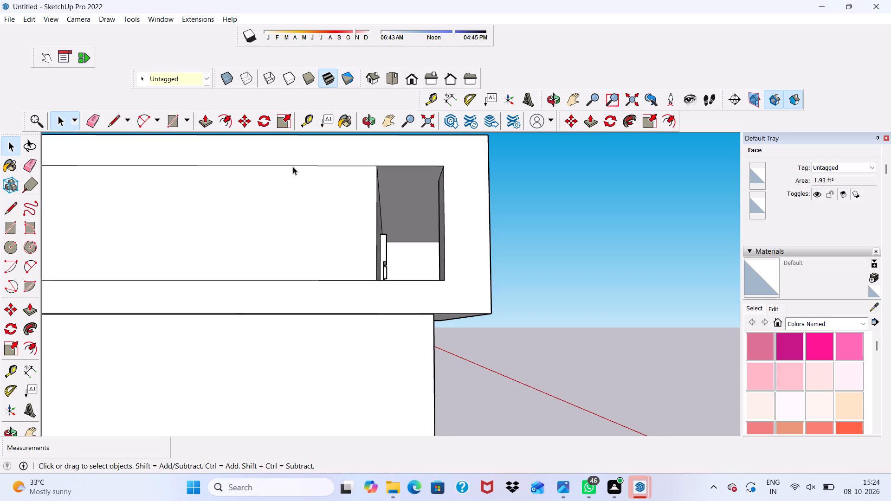
scroll(293, 166, down, 1)
scroll(326, 190, down, 1)
middle_drag(322, 183, 332, 203)
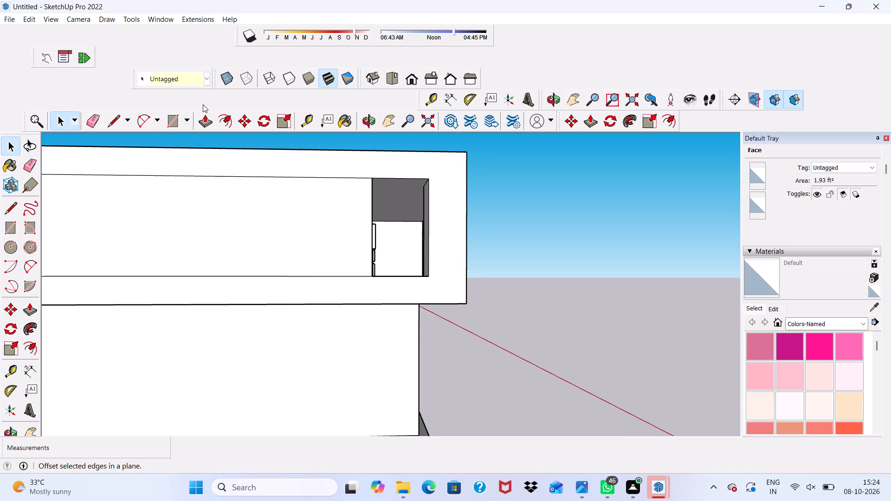
Draw a rectangle about 7' 1/2" by 6' 8 9/16" on the recessed side wall, starting at the end opening's upper corner.
click(166, 118)
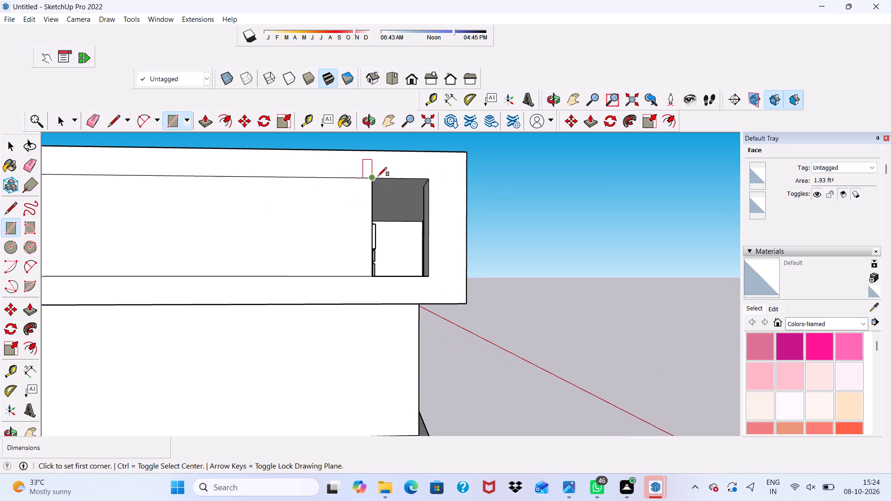
click(373, 179)
scroll(275, 263, down, 1)
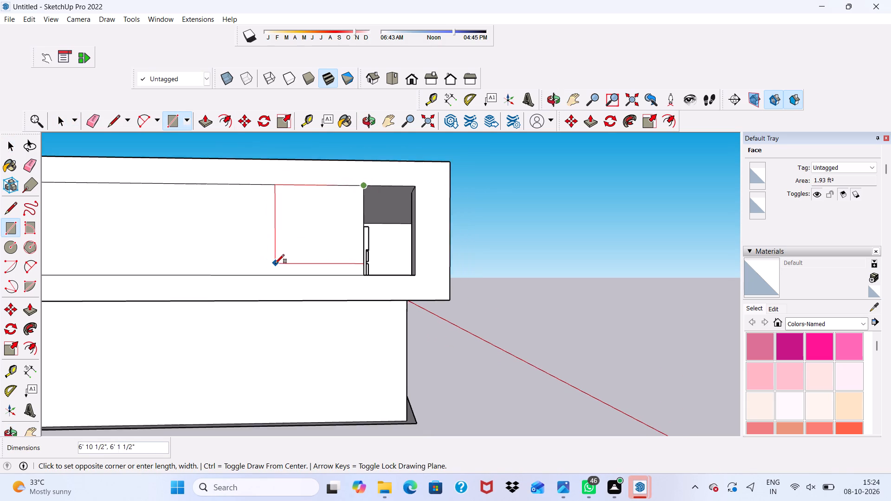
scroll(275, 263, down, 1)
middle_drag(275, 263, 259, 320)
scroll(260, 308, up, 4)
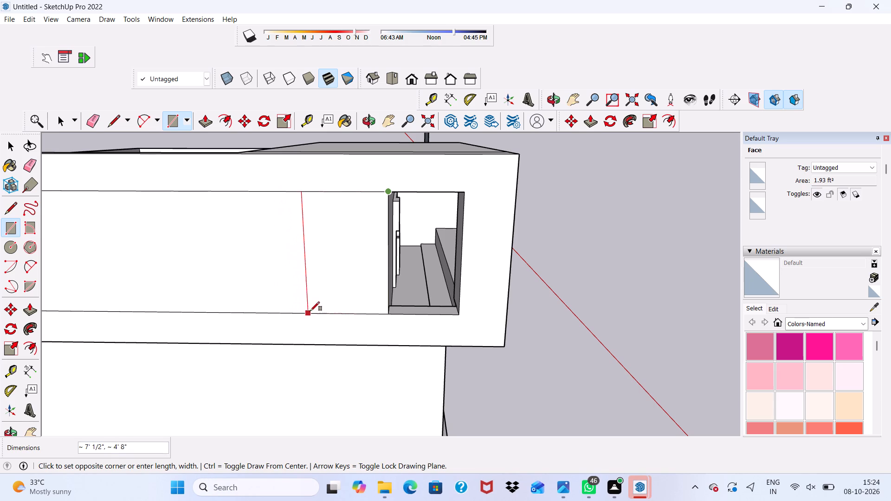
click(274, 311)
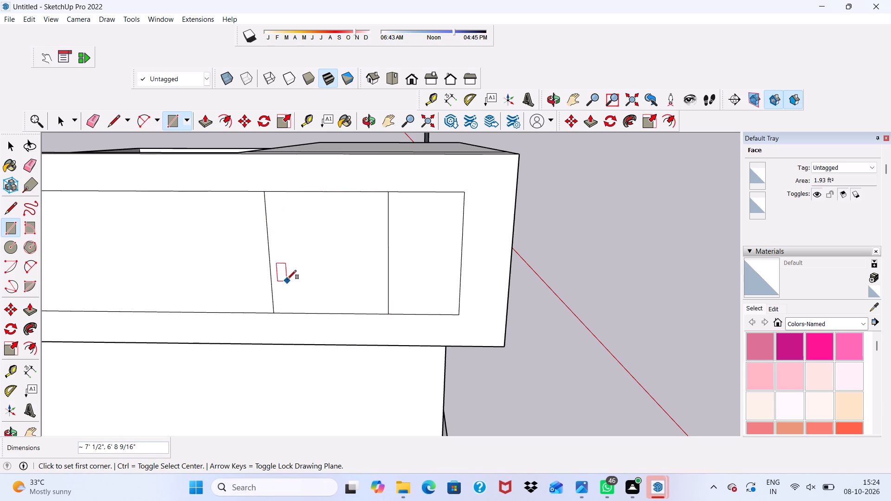
Delete the face covering the end opening beside the new rectangle.
key(space)
click(407, 261)
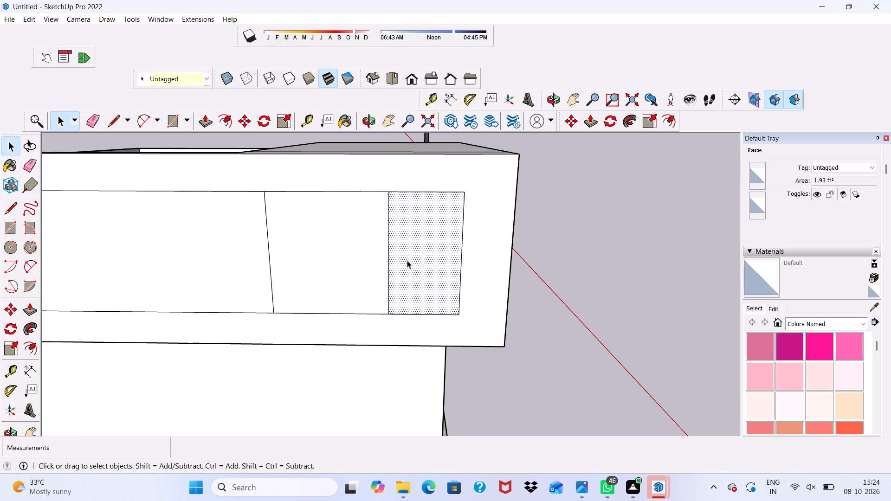
key(Delete)
Offset the outline of the rectangle beside the end opening inward by 3".
scroll(400, 264, down, 3)
middle_drag(355, 299, 350, 247)
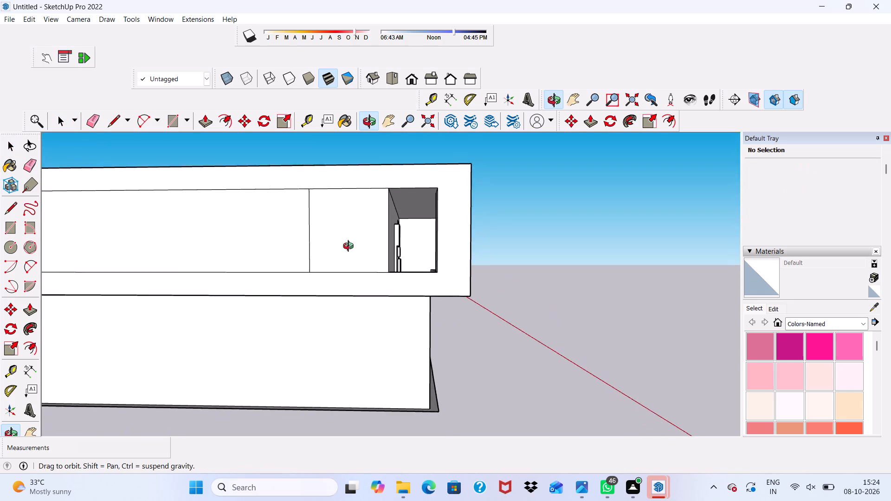
middle_drag(350, 247, 342, 274)
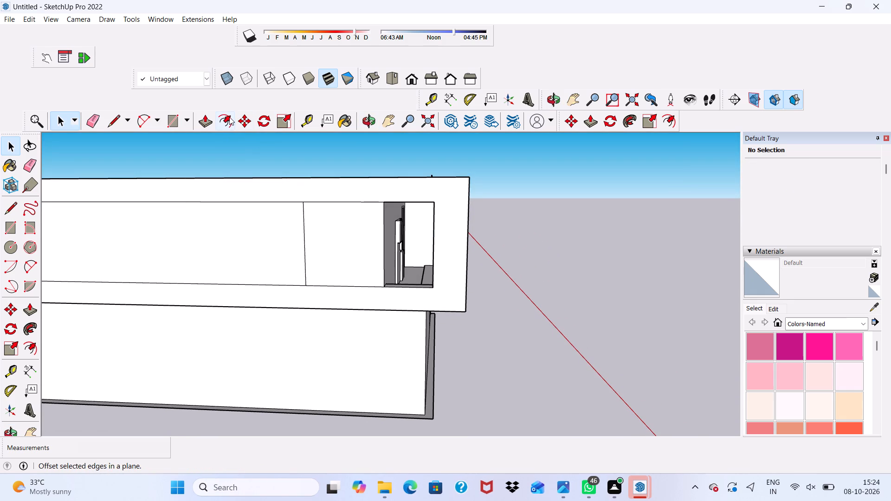
click(229, 117)
click(310, 220)
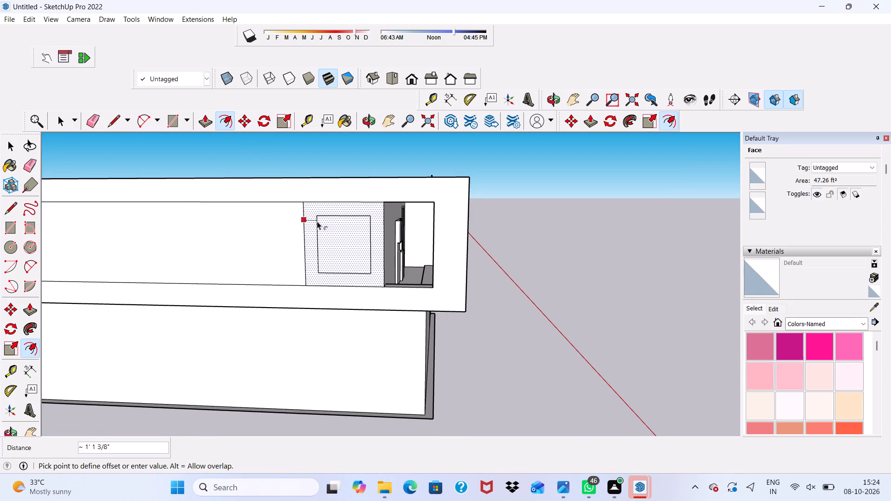
text(3")
key(Return)
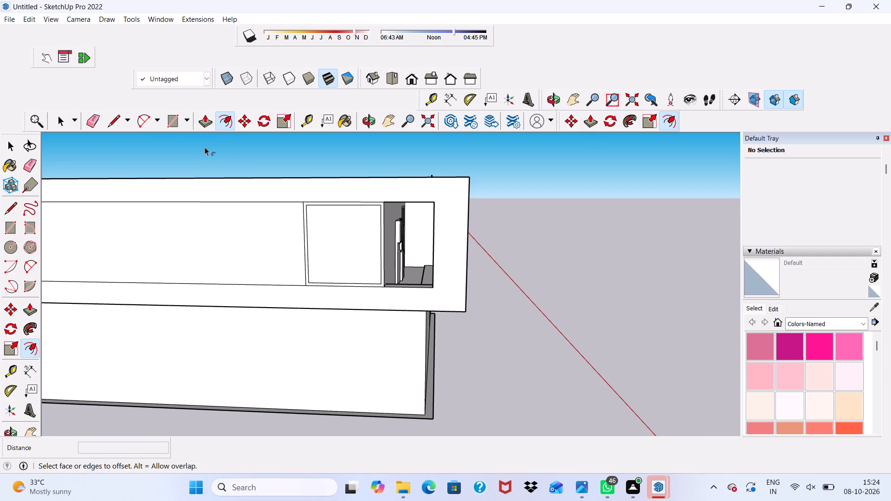
Draw a vertical divider strip about 1 11/16" by 6' 6 1/2" inside the offset frame, from its upper to lower inner edge.
click(175, 116)
scroll(320, 214, up, 8)
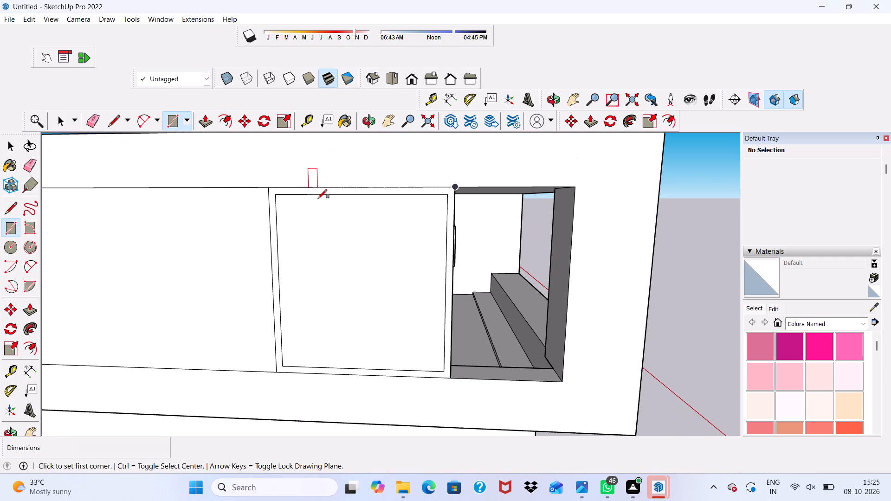
click(326, 194)
scroll(323, 231, down, 4)
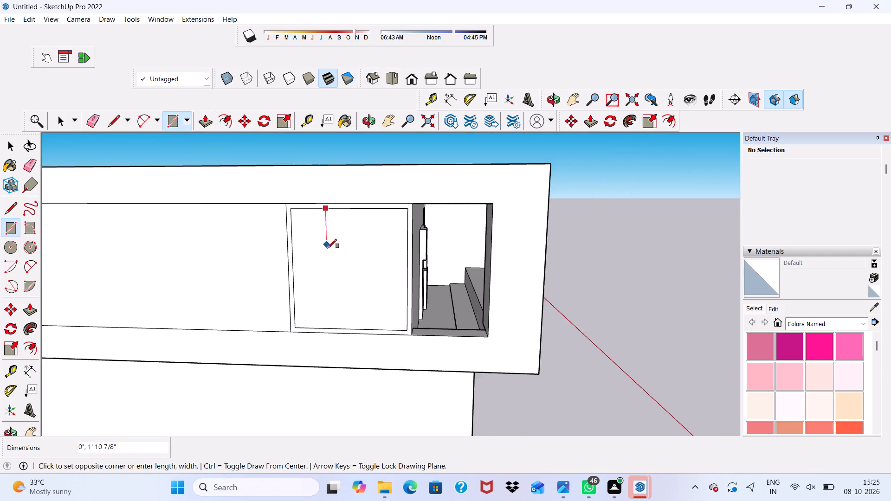
scroll(317, 271, up, 3)
scroll(360, 340, up, 13)
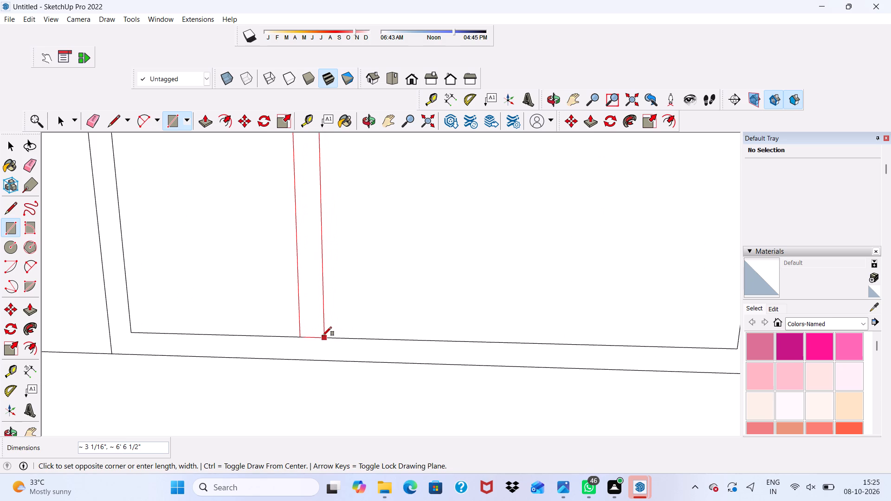
click(313, 335)
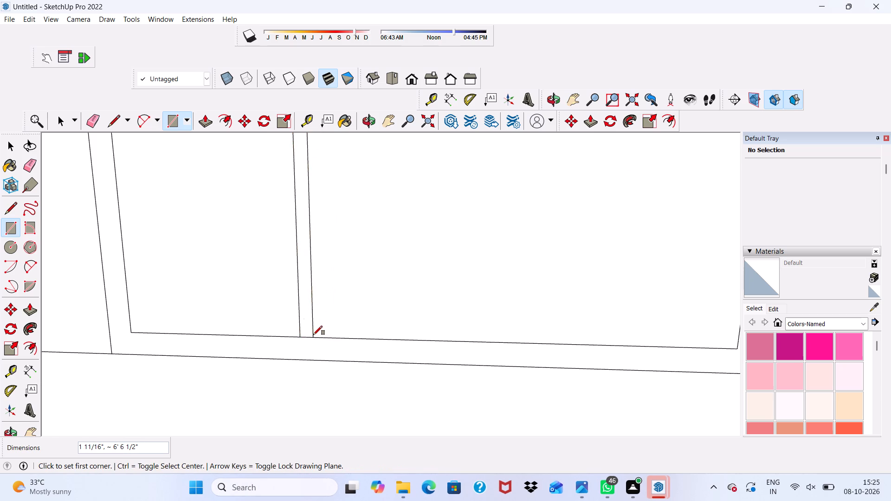
Draw a second narrow full-height divider strip about 6' 6 1/2" tall in the frame, between the first strip and the end opening.
scroll(309, 335, down, 15)
scroll(358, 155, up, 3)
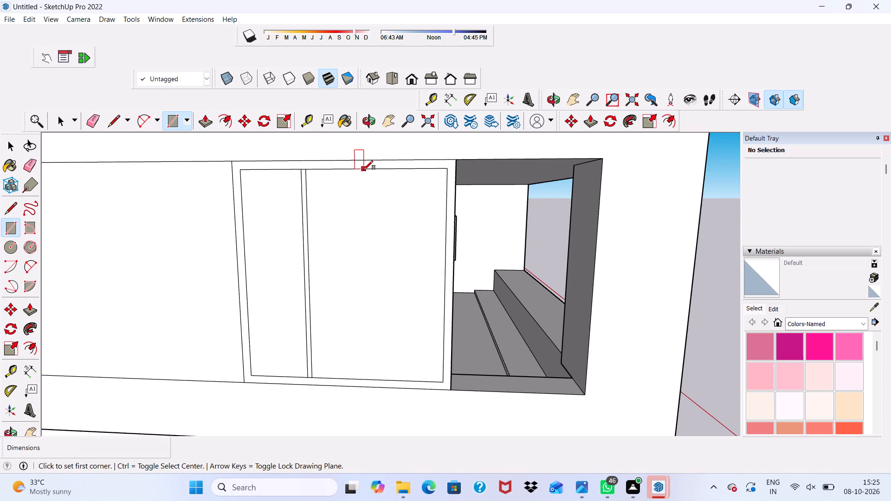
click(364, 170)
scroll(396, 212, down, 5)
scroll(408, 272, up, 2)
scroll(408, 272, down, 6)
scroll(414, 309, up, 2)
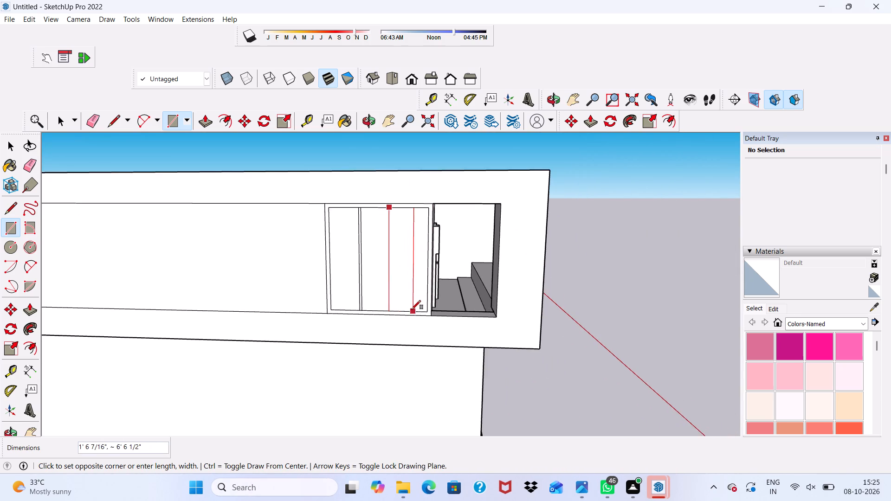
scroll(412, 309, up, 7)
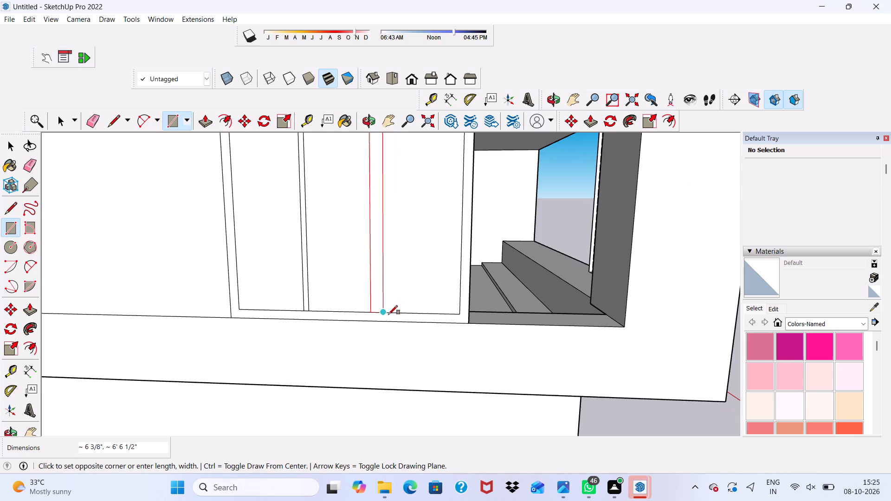
scroll(383, 313, up, 1)
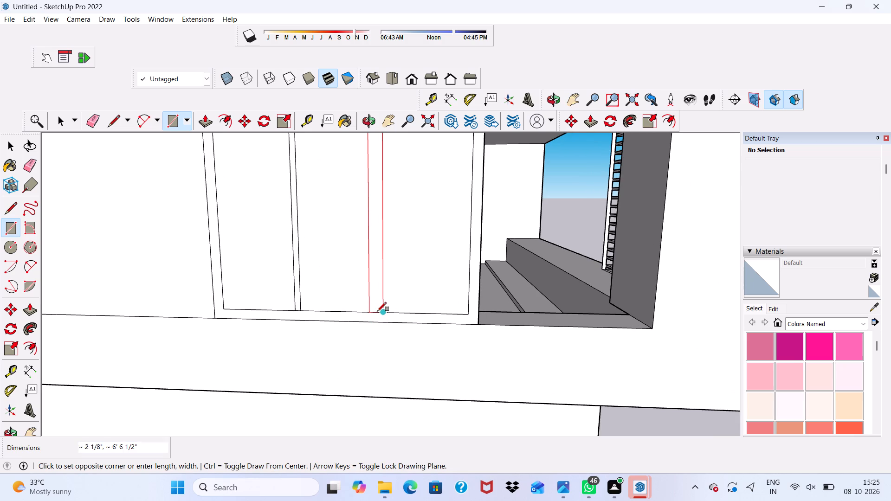
scroll(377, 311, up, 6)
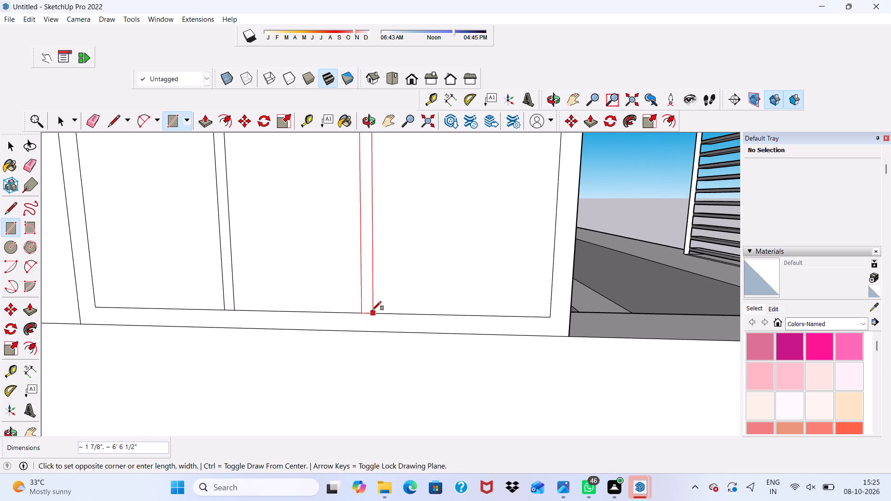
click(369, 310)
Draw a third divider strip about 2 3/16" by 6' 6 1/2" between the second strip and the frame side nearest the end opening.
scroll(369, 309, down, 16)
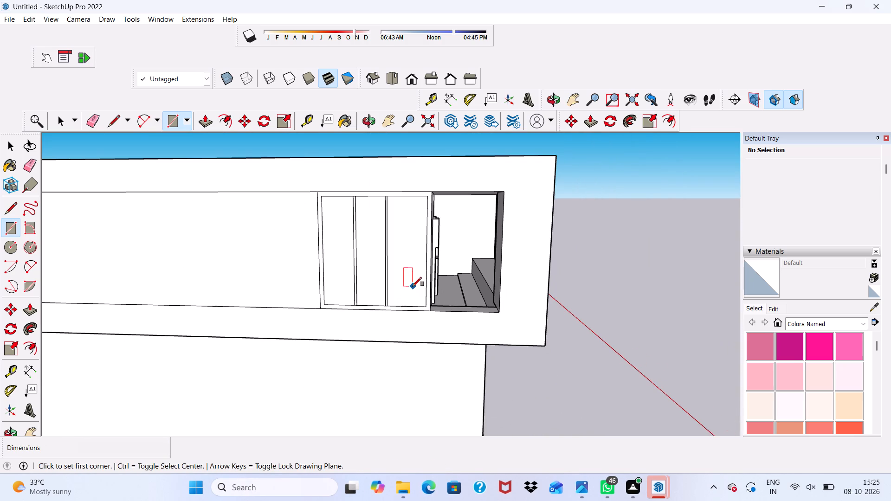
scroll(431, 200, up, 12)
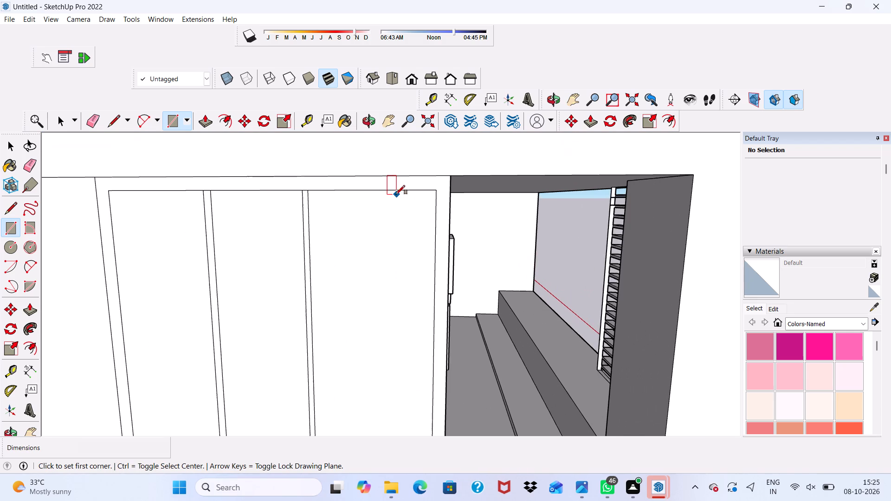
click(373, 191)
scroll(370, 205, down, 9)
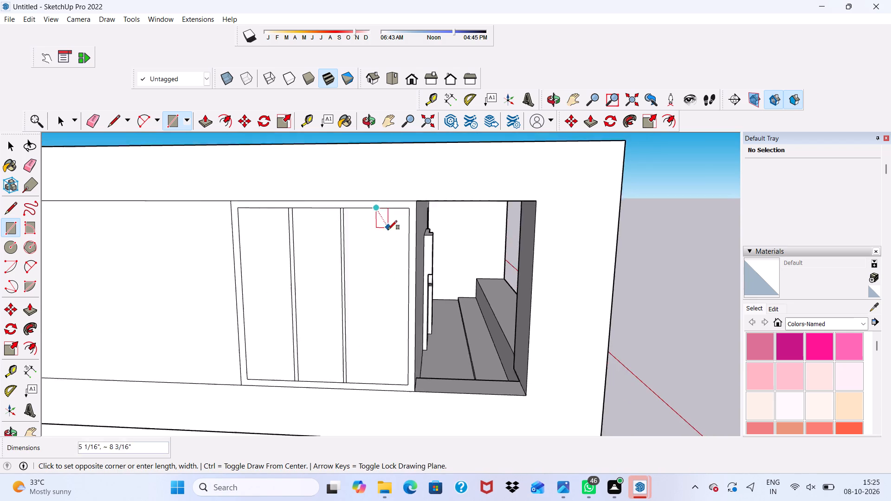
scroll(388, 230, down, 2)
scroll(389, 302, up, 5)
scroll(384, 361, up, 3)
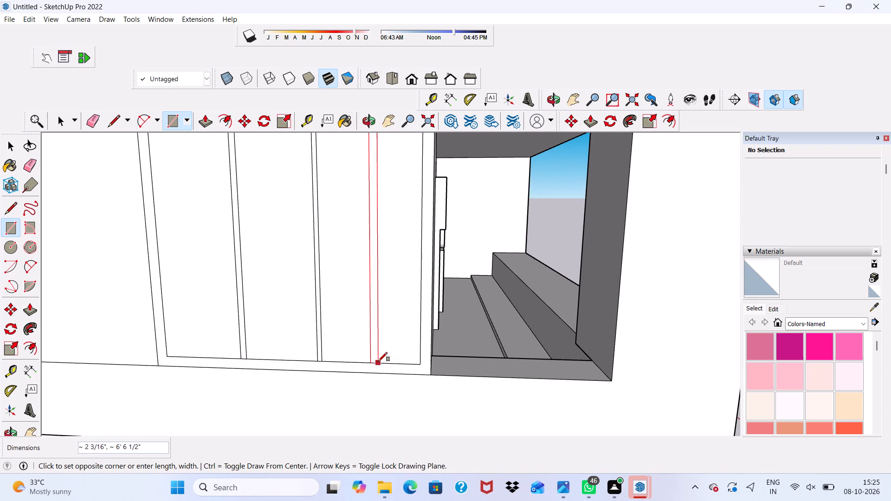
click(378, 361)
scroll(337, 333, down, 11)
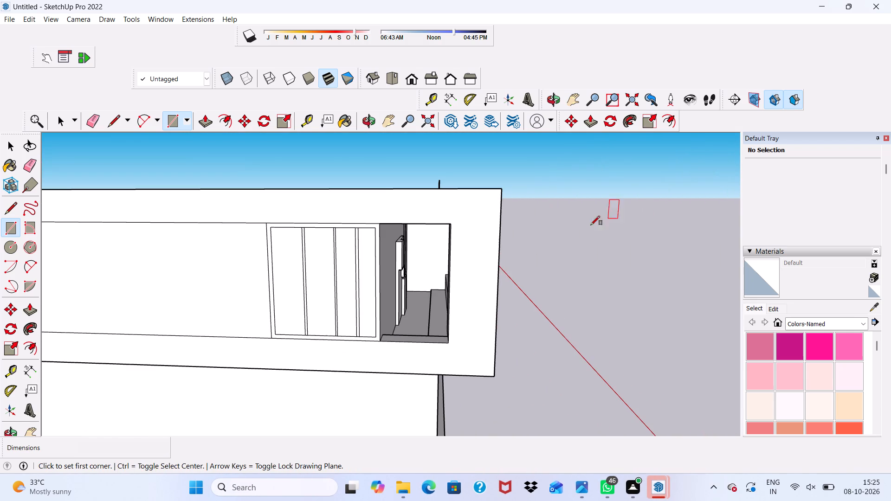
key(space)
Erase the short edges at the tops of the three divider strips to join them to the frame's upper band.
scroll(556, 237, up, 1)
scroll(263, 212, up, 8)
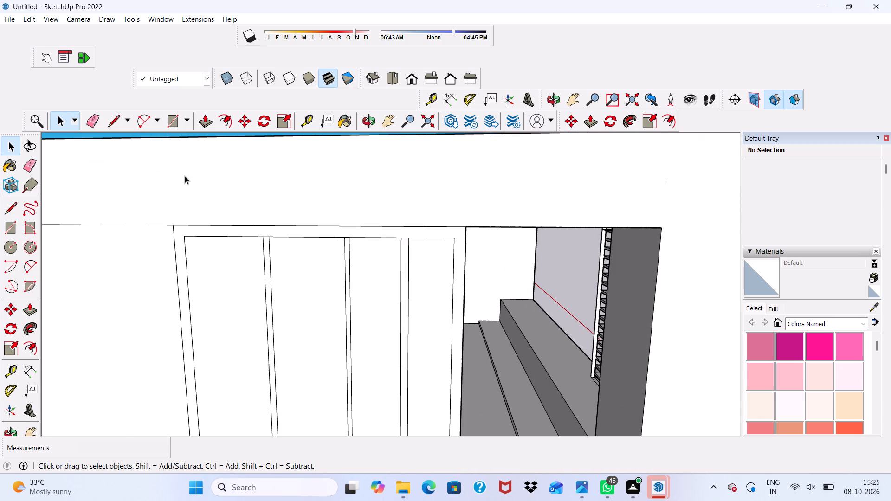
click(89, 119)
scroll(347, 259, up, 8)
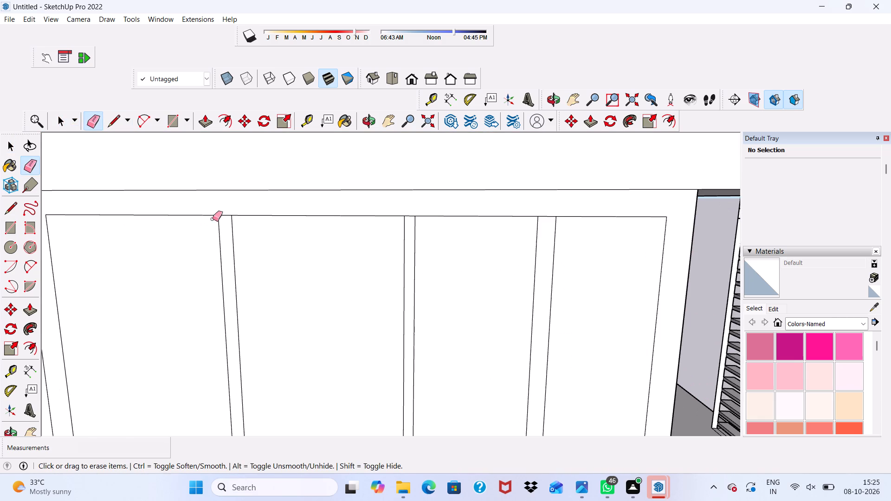
drag(220, 212, 220, 222)
scroll(220, 215, down, 4)
scroll(426, 228, up, 3)
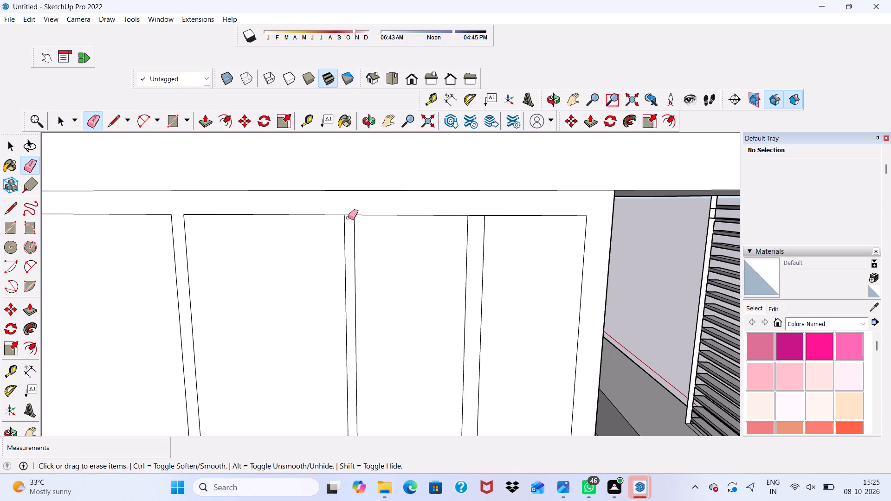
scroll(348, 218, up, 9)
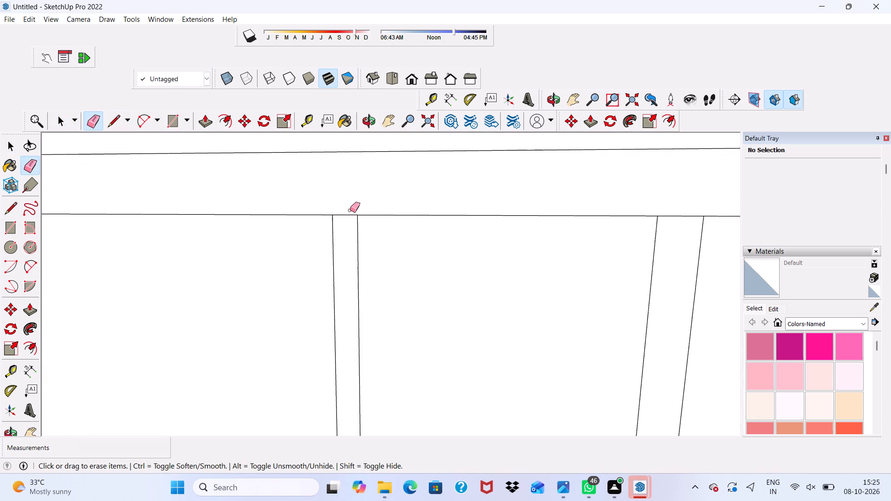
drag(350, 210, 346, 221)
scroll(361, 221, down, 4)
scroll(584, 233, up, 3)
drag(614, 212, 617, 233)
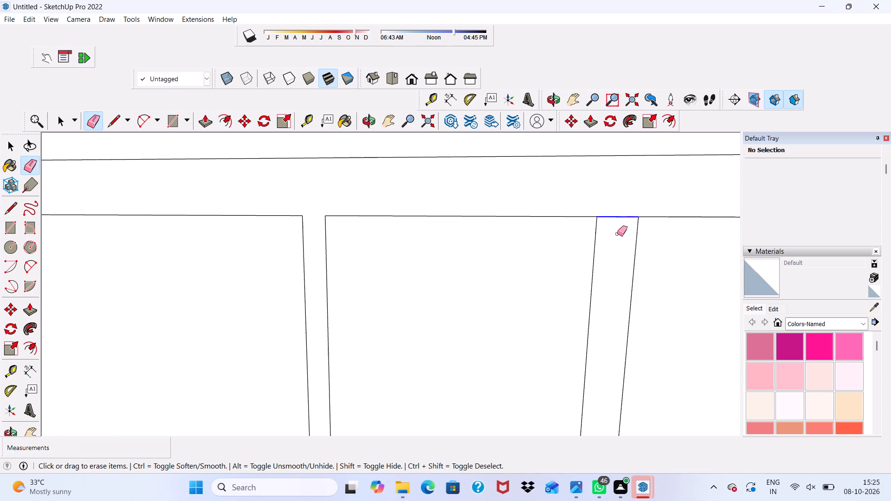
Erase the short edges at the bottoms of the three divider strips to join them to the frame's lower band.
scroll(567, 232, down, 13)
scroll(509, 201, down, 4)
middle_drag(486, 235, 473, 129)
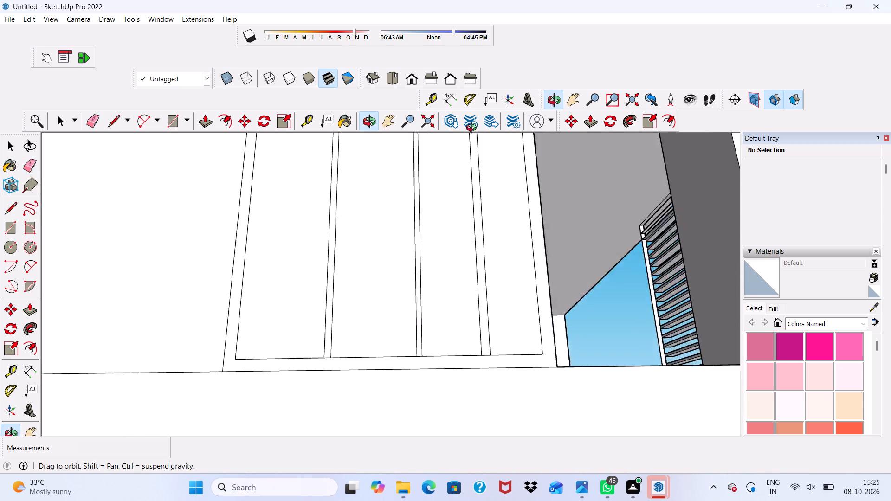
middle_drag(473, 129, 465, 154)
scroll(436, 384, up, 13)
scroll(465, 347, down, 1)
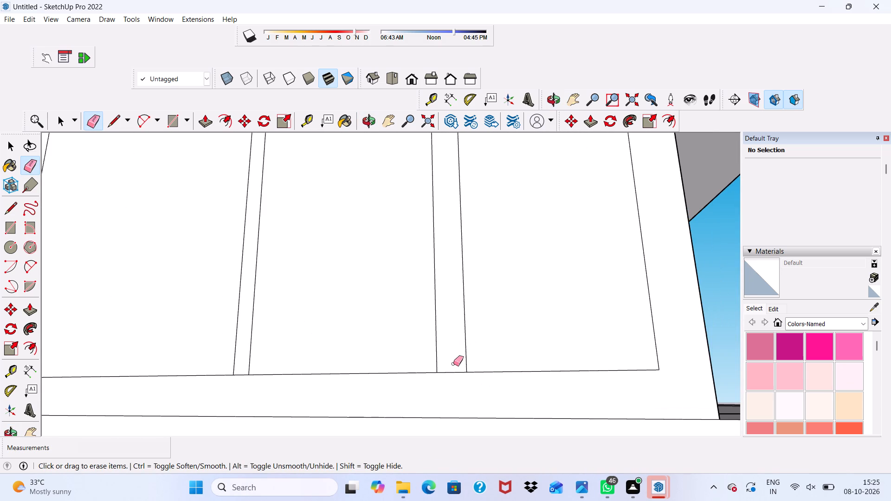
drag(450, 362, 450, 379)
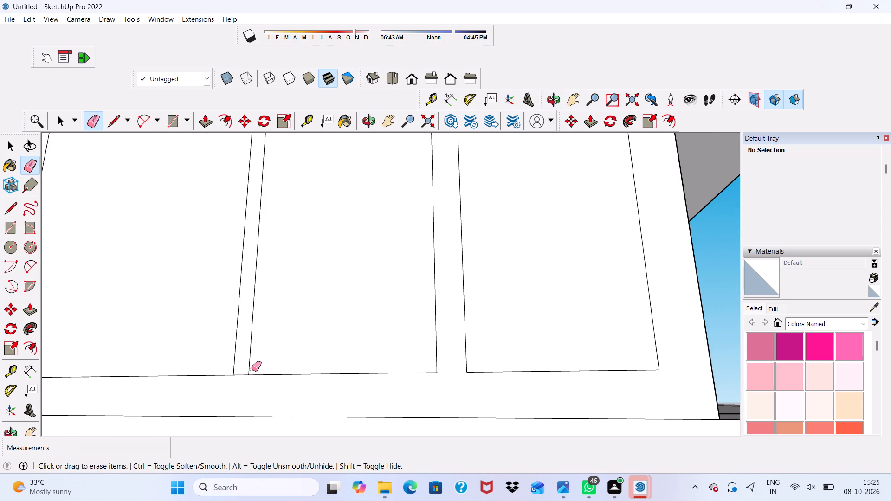
scroll(252, 369, up, 6)
drag(242, 365, 239, 374)
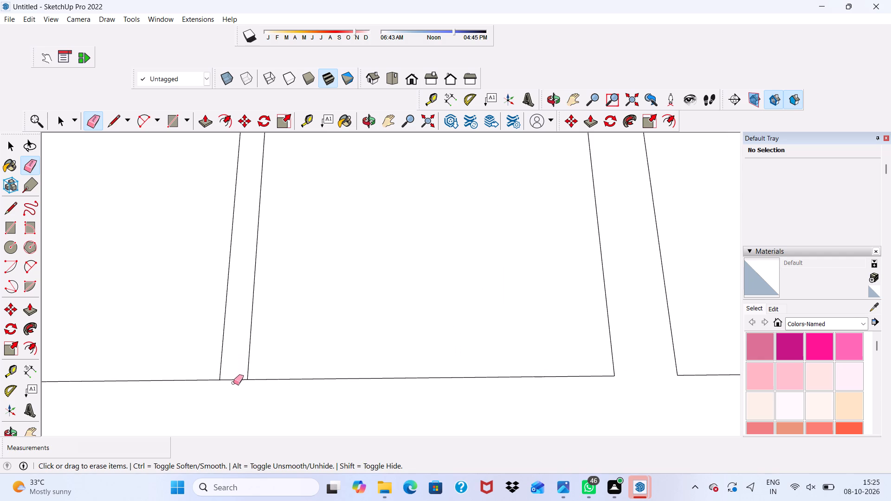
click(233, 383)
drag(229, 372, 230, 381)
scroll(228, 373, down, 15)
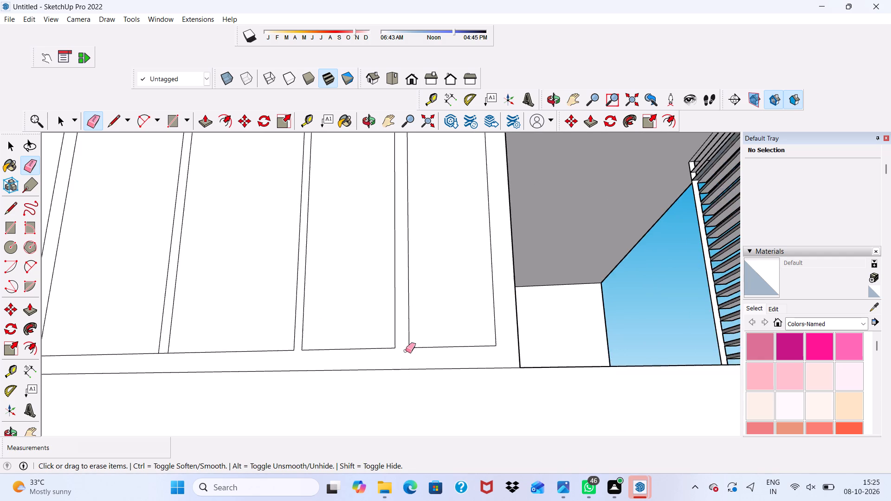
middle_drag(406, 351, 409, 379)
scroll(146, 330, up, 3)
scroll(132, 339, down, 1)
scroll(156, 340, up, 1)
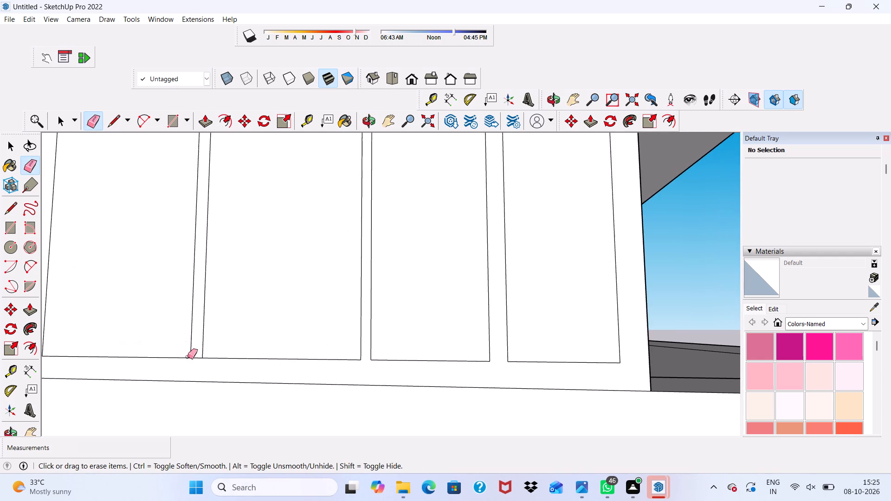
scroll(200, 366, up, 9)
drag(189, 358, 185, 367)
scroll(213, 346, down, 2)
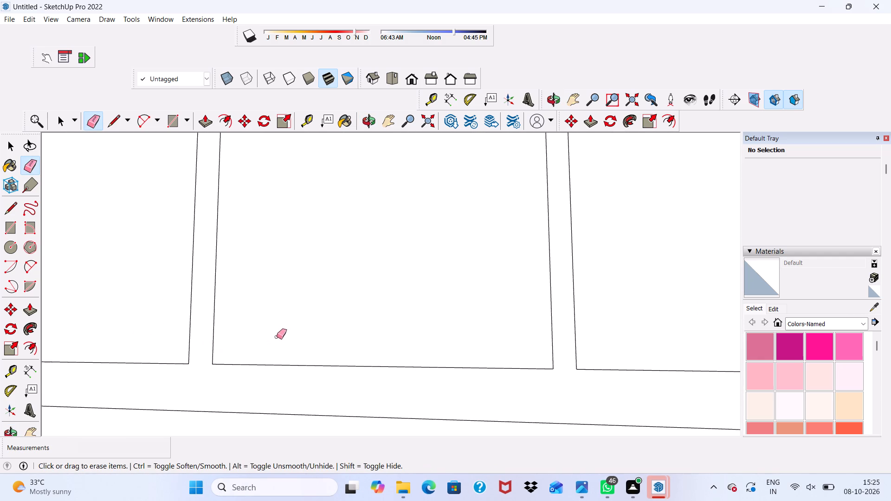
Push/Pull the joined window frame and divider face outward by 3".
key(space)
click(269, 377)
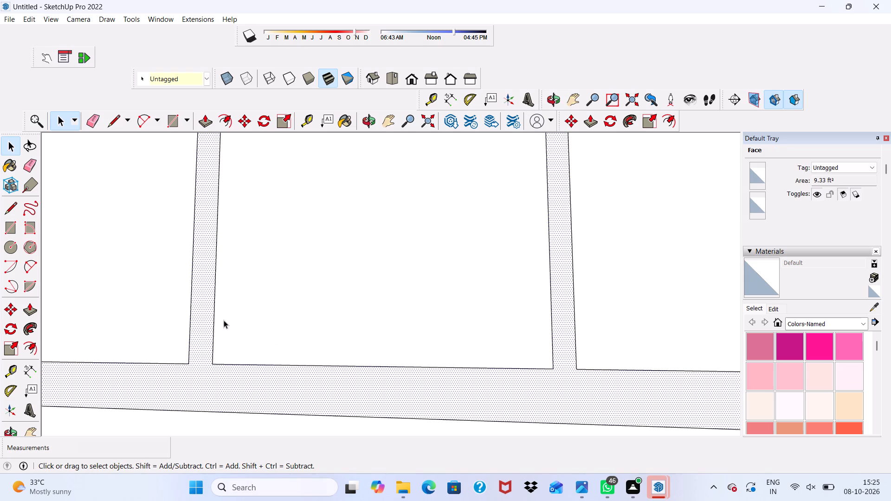
click(201, 120)
click(263, 376)
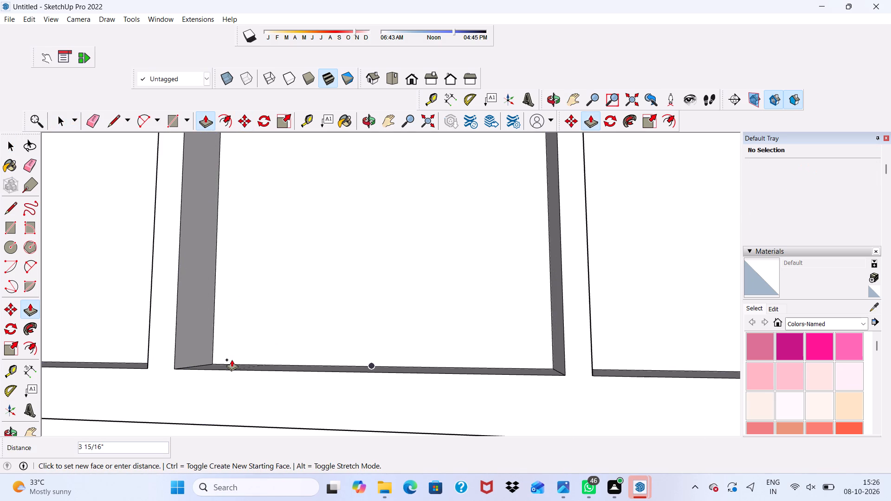
key(3)
key(shift+quotedbl)
key(Return)
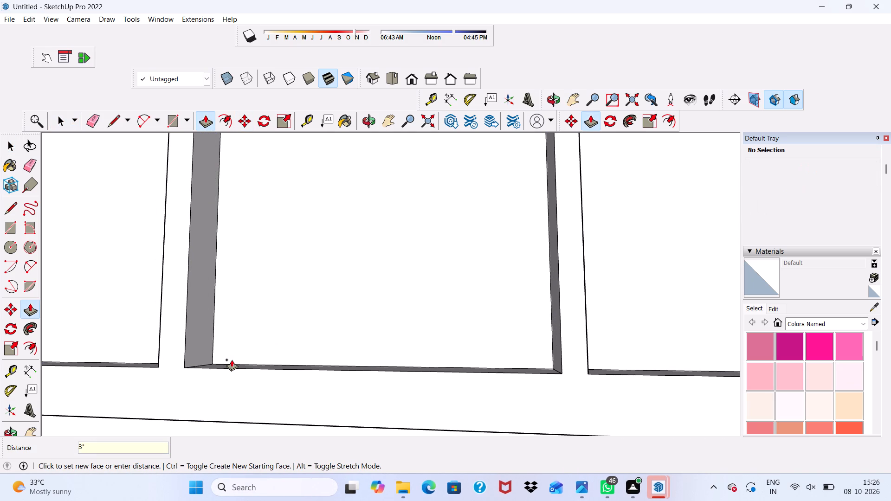
Examine the raised side window frame and its dividers from several angles, together with the louvred front opening.
scroll(237, 413, down, 14)
middle_drag(243, 331, 172, 366)
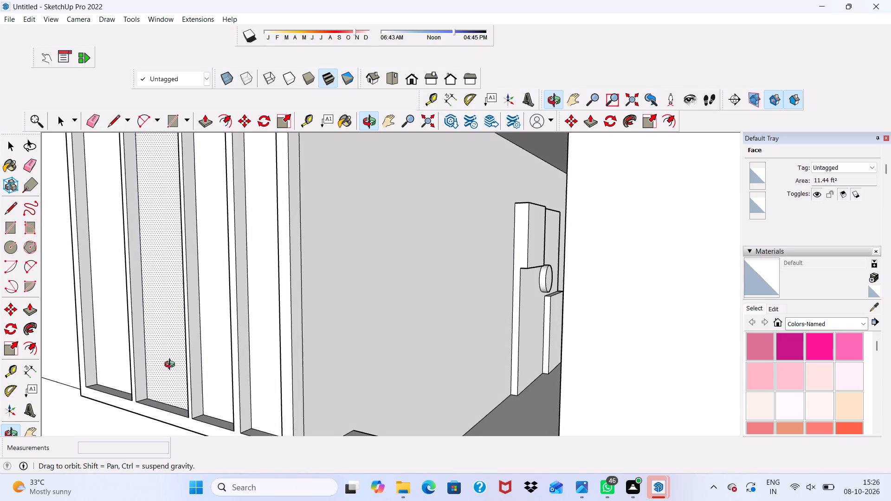
middle_drag(172, 366, 170, 365)
scroll(179, 361, down, 9)
middle_drag(181, 360, 219, 325)
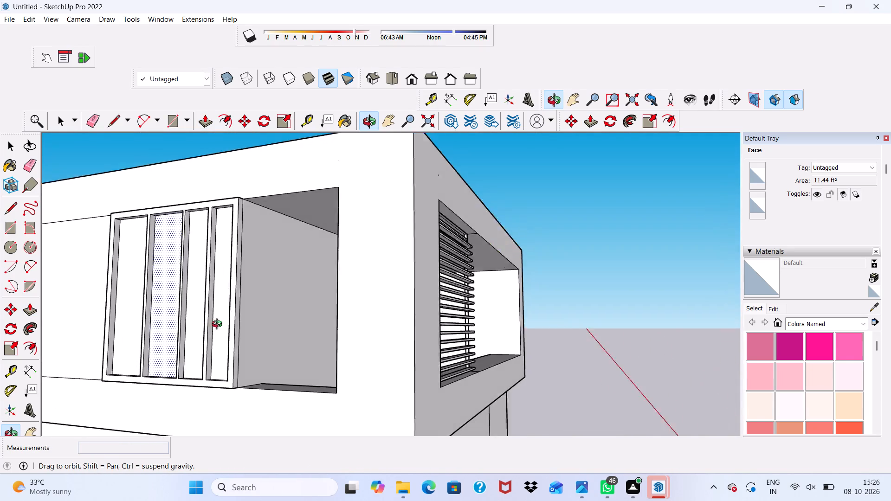
middle_drag(219, 325, 333, 392)
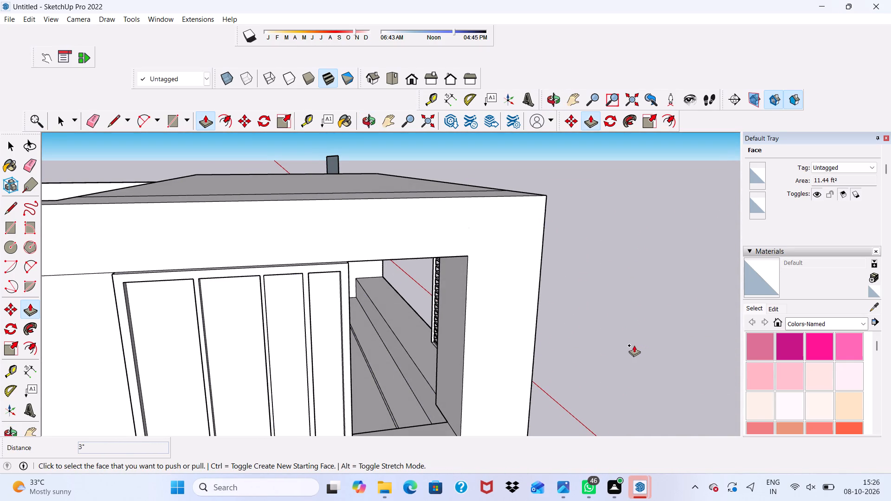
key(space)
scroll(609, 336, down, 7)
middle_drag(577, 379, 397, 272)
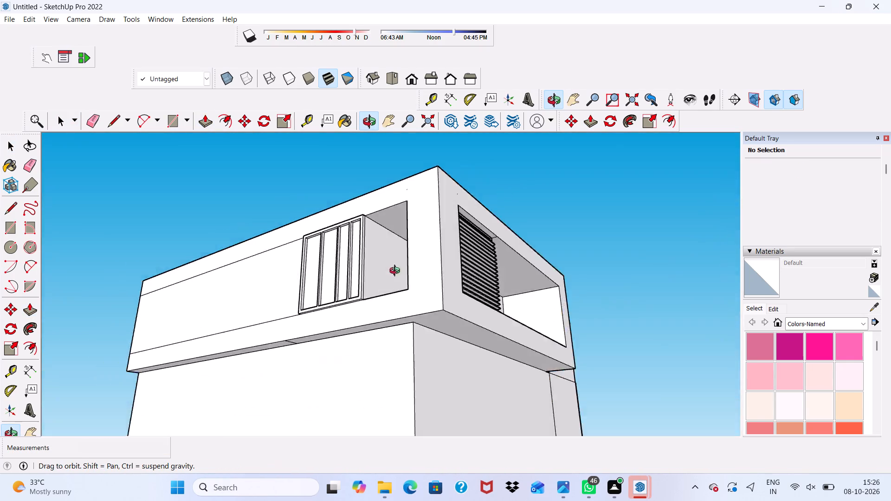
middle_drag(397, 272, 368, 293)
scroll(369, 295, up, 2)
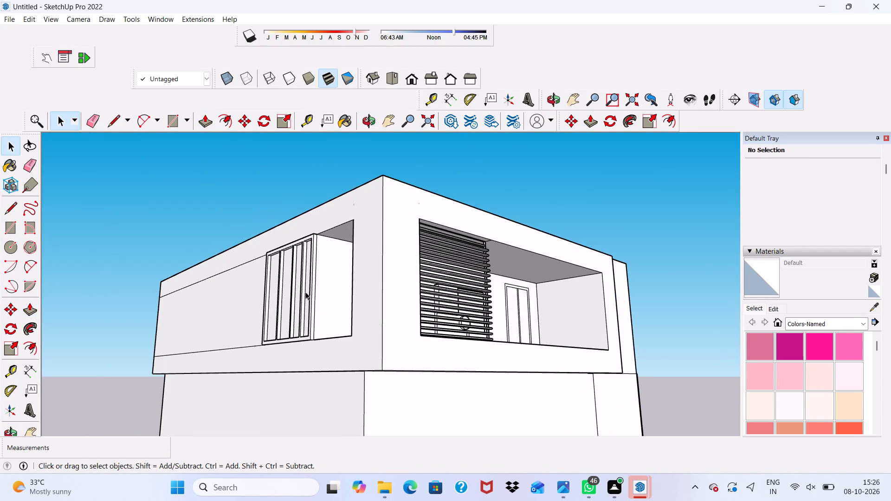
scroll(272, 300, up, 3)
scroll(268, 299, down, 4)
scroll(305, 319, up, 3)
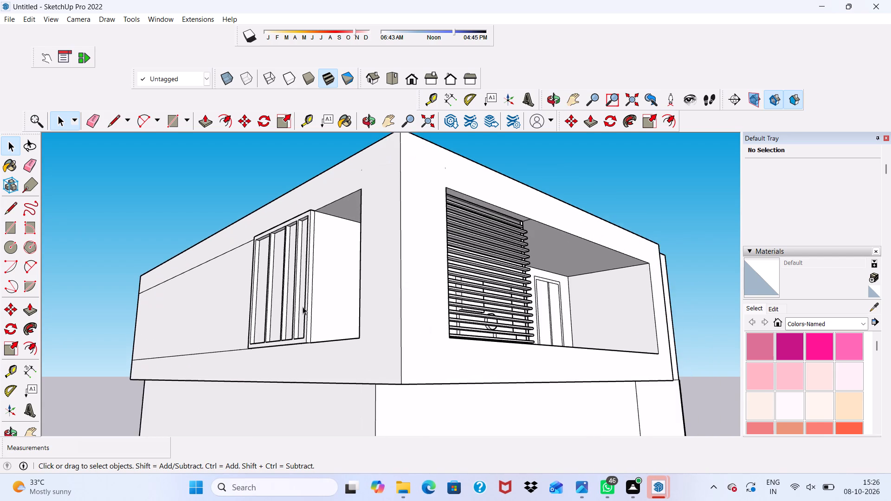
Erase the short seam on the vertical strip behind the front roof slab and the long seam crossing the slab near its side.
scroll(249, 228, up, 4)
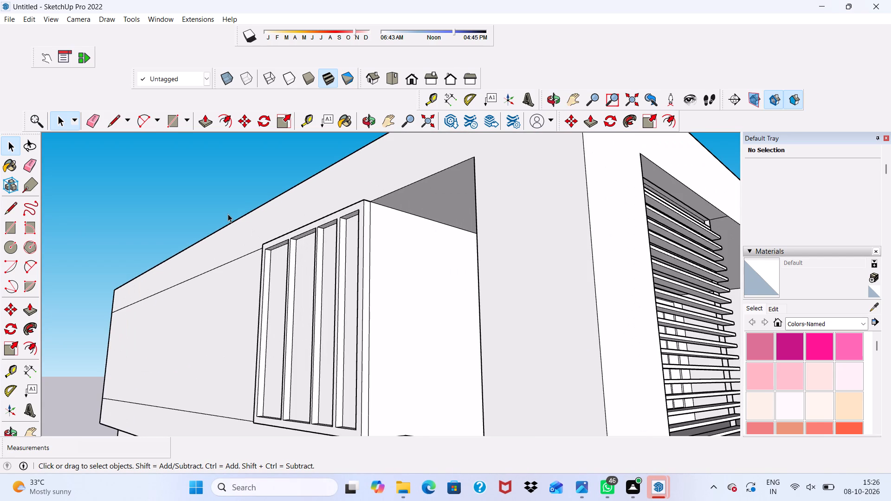
scroll(243, 234, down, 3)
middle_drag(298, 213, 472, 357)
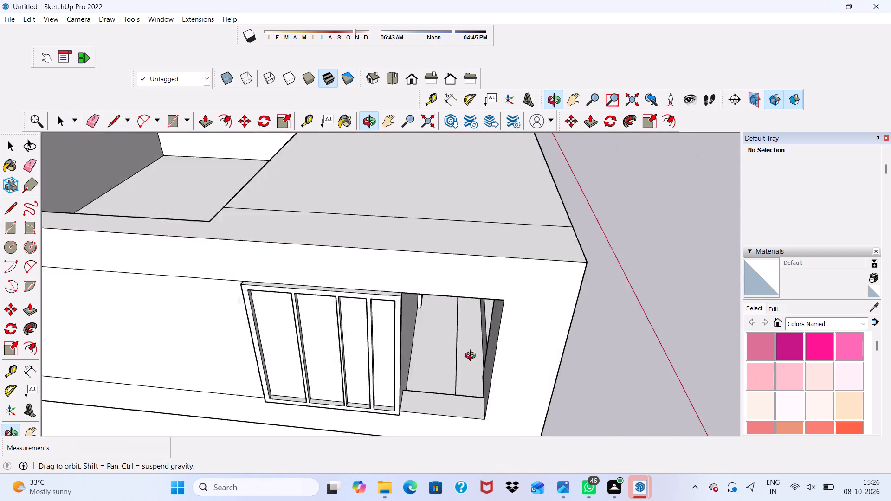
middle_drag(472, 357, 577, 372)
scroll(285, 279, up, 3)
scroll(239, 238, down, 4)
middle_drag(237, 244, 390, 248)
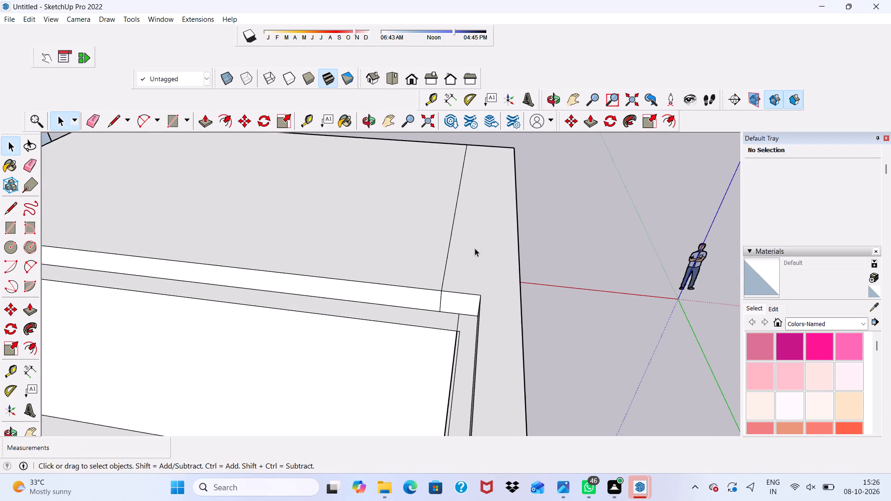
click(93, 123)
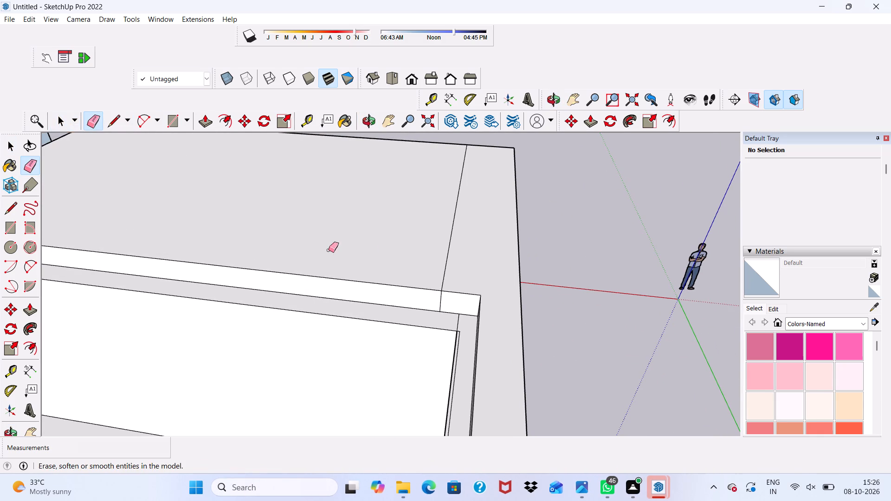
scroll(427, 323, up, 4)
drag(456, 290, 439, 292)
click(457, 242)
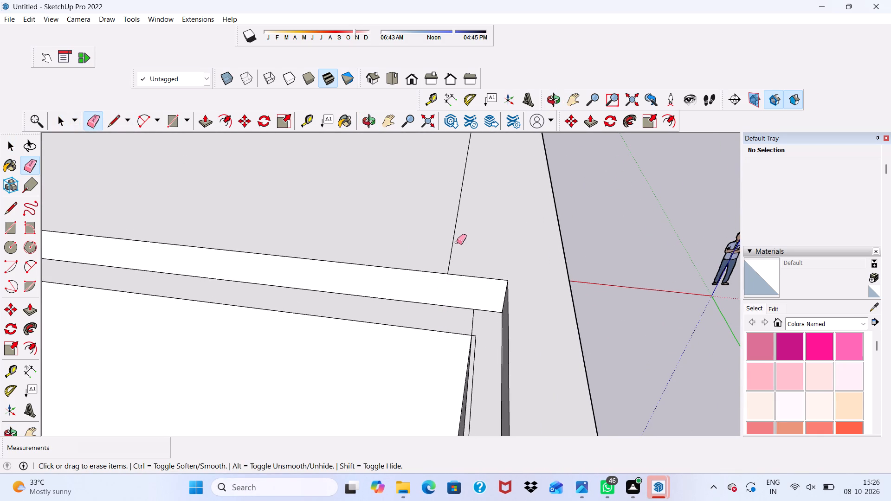
scroll(437, 243, down, 5)
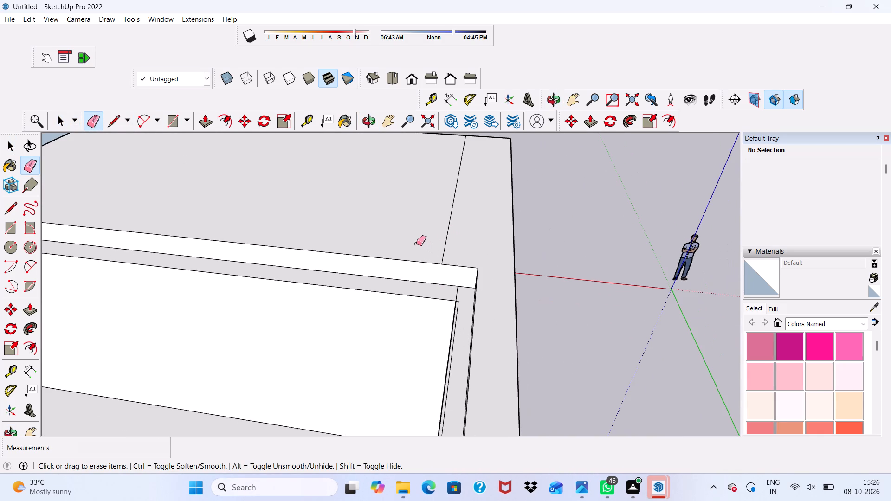
scroll(413, 242, down, 8)
middle_drag(413, 242, 416, 283)
drag(422, 226, 431, 229)
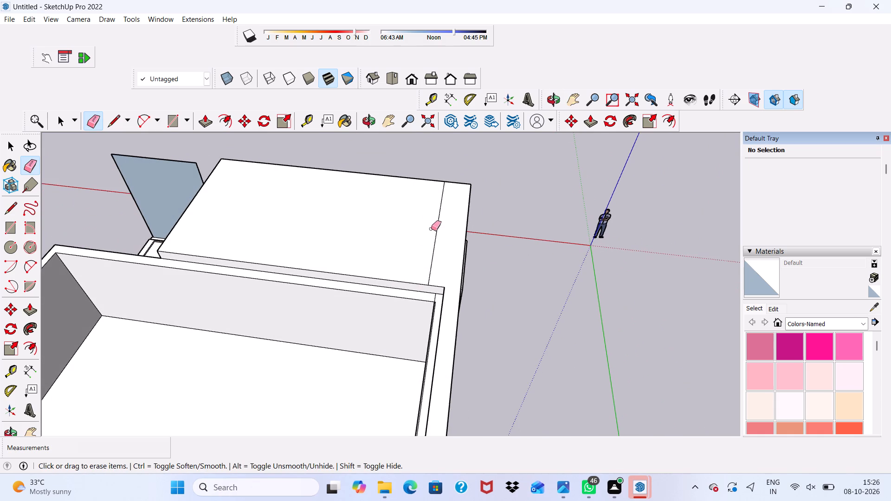
drag(431, 229, 442, 235)
Examine the building's front, louvred opening and roof from several angles and distances.
scroll(436, 235, down, 6)
middle_drag(427, 278, 0, 258)
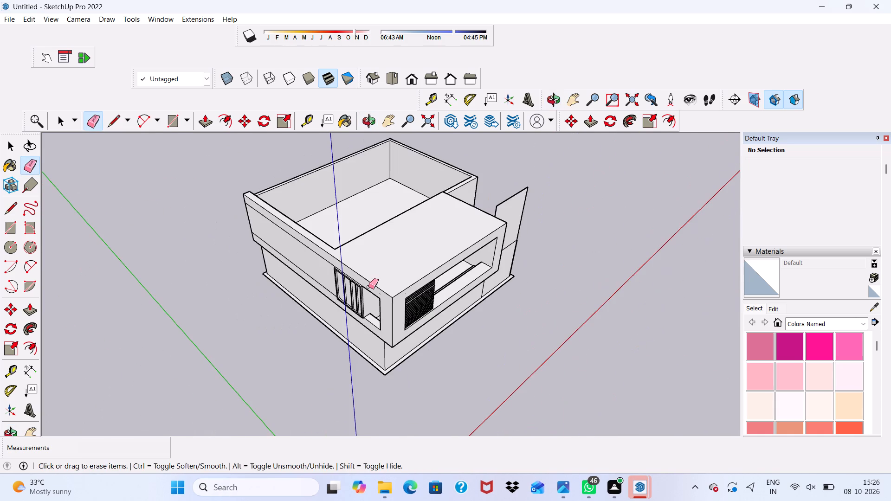
middle_drag(368, 287, 207, 180)
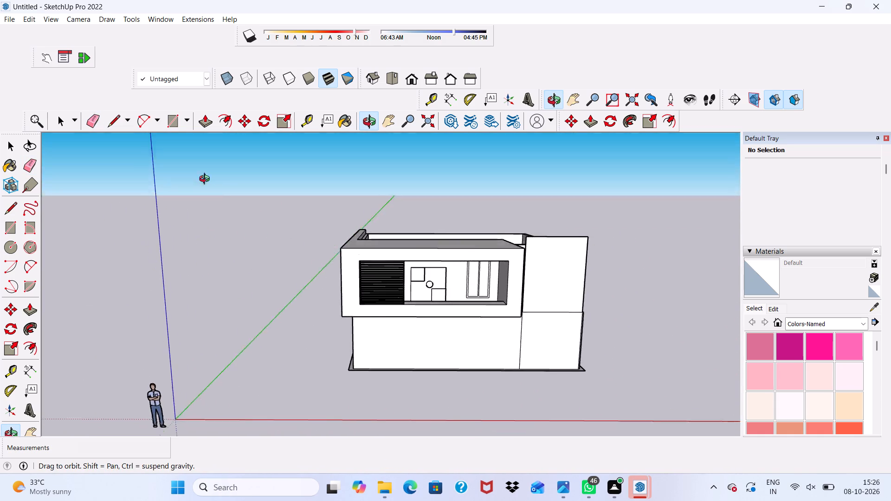
middle_drag(207, 180, 174, 176)
scroll(406, 292, up, 4)
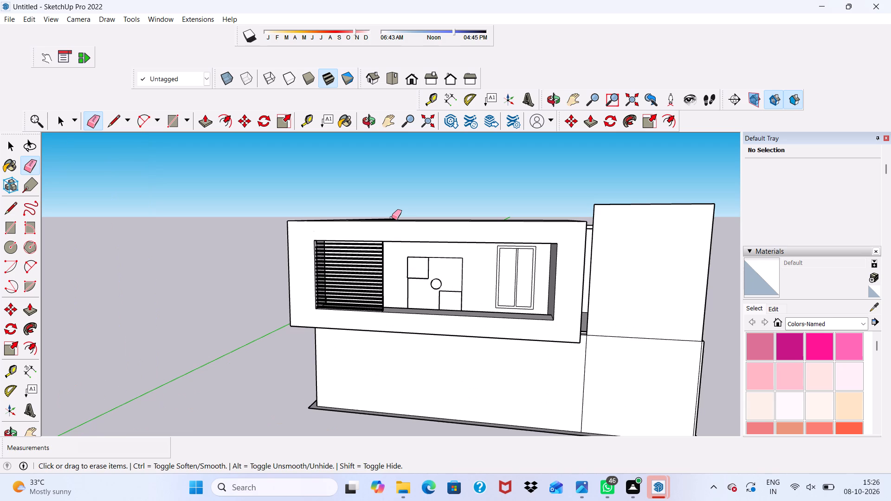
scroll(368, 214, down, 4)
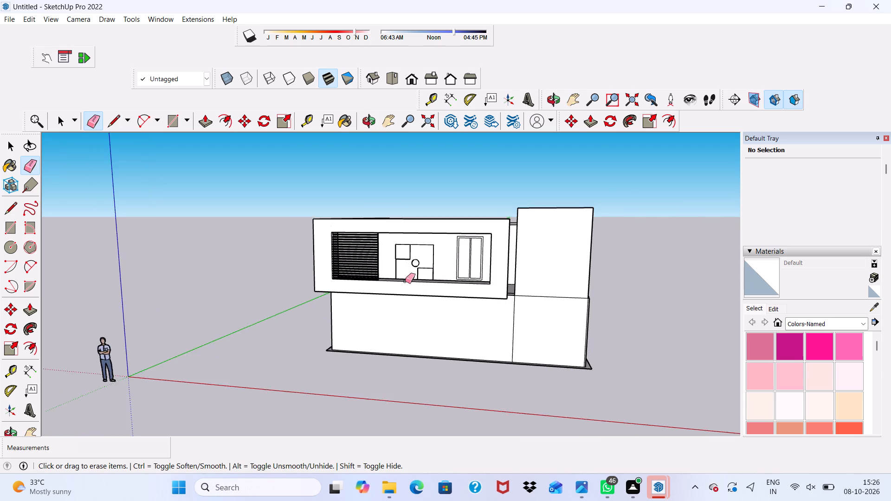
scroll(405, 281, down, 1)
middle_drag(405, 281, 440, 401)
scroll(420, 212, up, 4)
scroll(415, 245, down, 1)
middle_drag(417, 249, 413, 209)
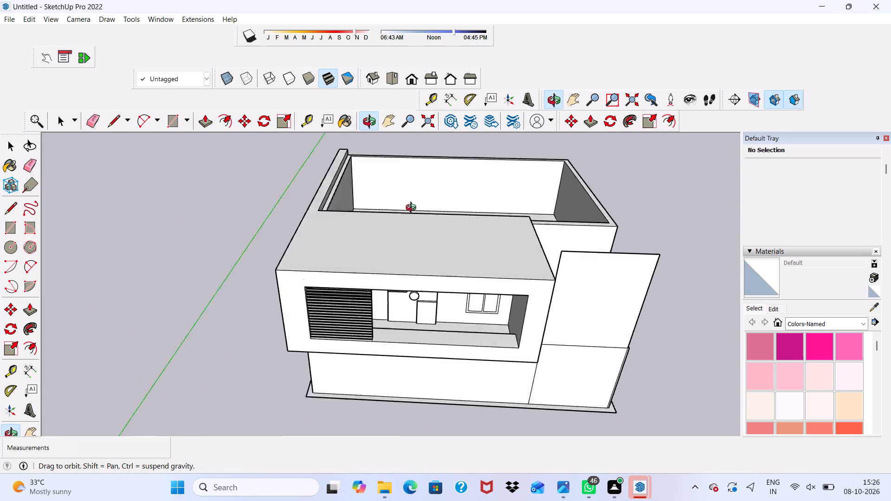
middle_drag(413, 209, 415, 129)
scroll(380, 231, up, 3)
scroll(368, 231, down, 2)
Push/Pull the vertical strip behind the front roof slab about 26' 6 3/8" over the open rear room to the rear wall.
middle_drag(367, 233, 890, 330)
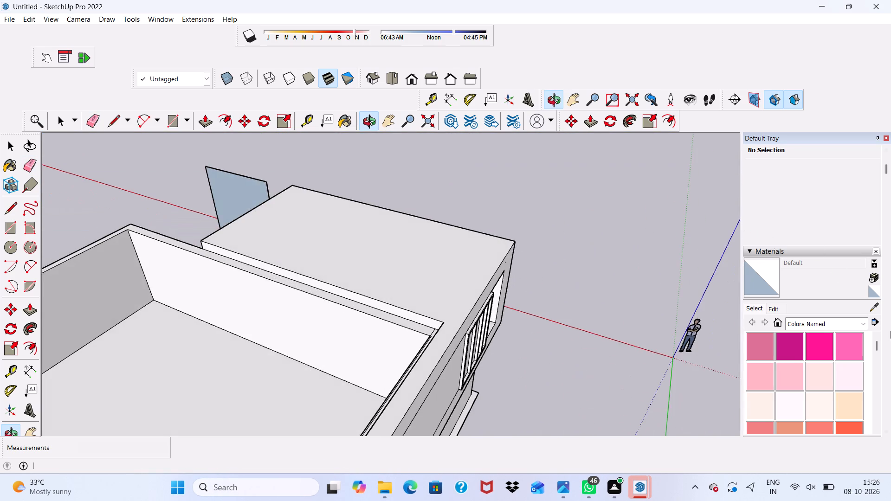
scroll(374, 332, up, 3)
key(space)
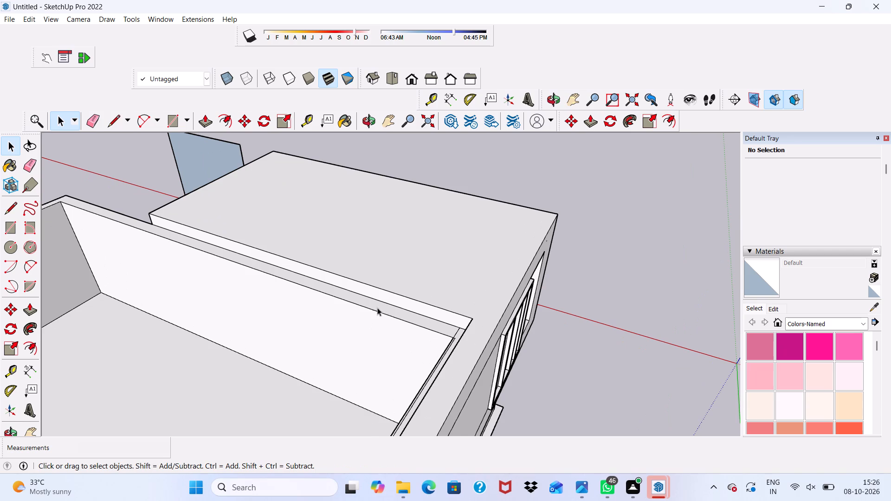
scroll(391, 296, up, 6)
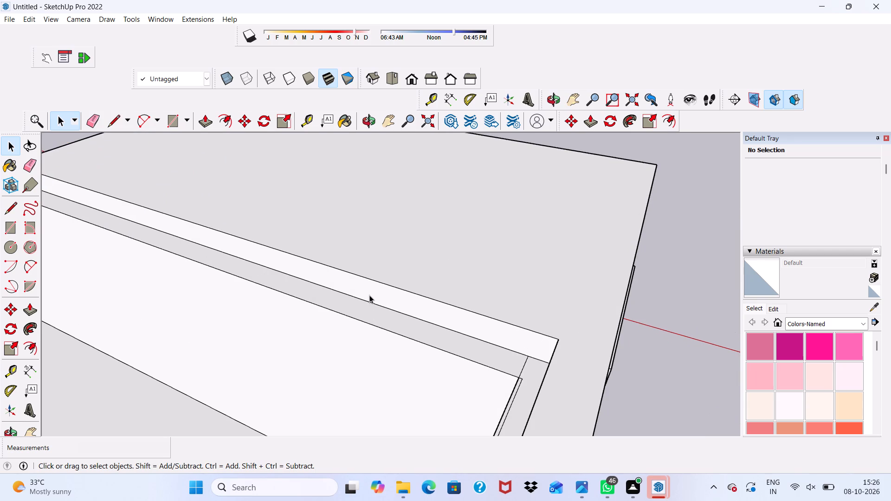
click(369, 295)
click(208, 122)
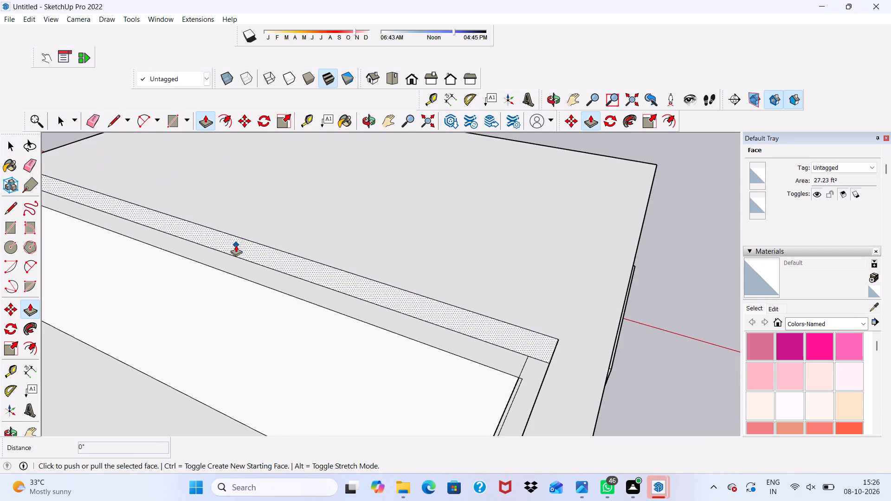
click(236, 245)
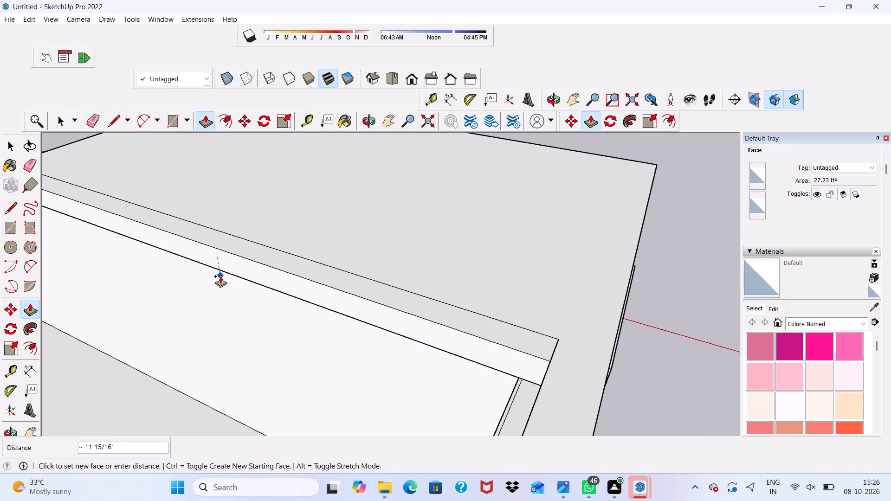
scroll(160, 235, down, 20)
scroll(160, 235, down, 3)
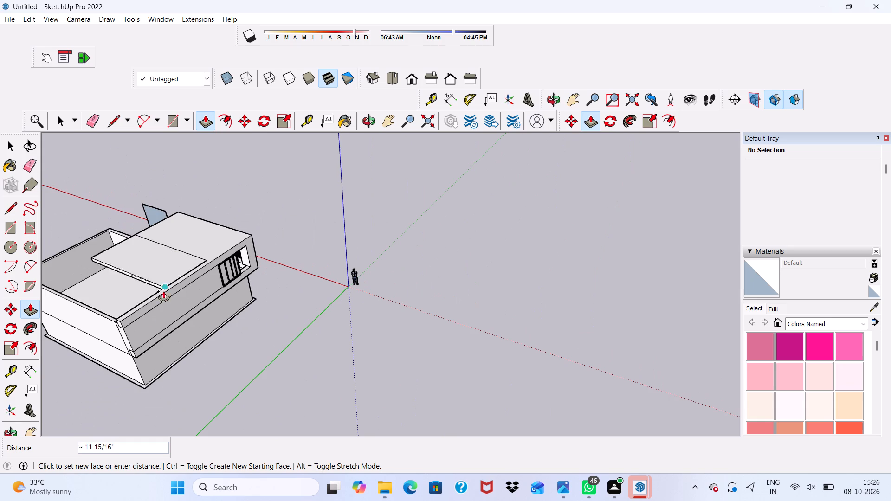
scroll(110, 326, up, 8)
click(112, 325)
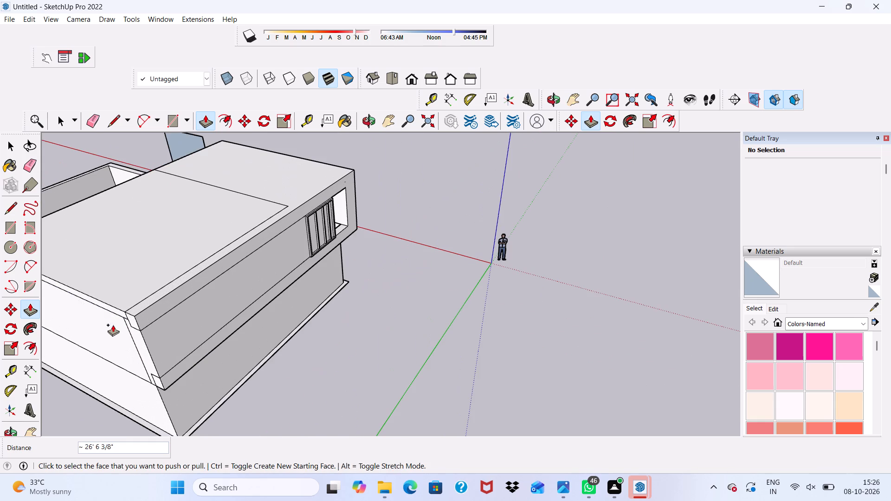
Push/Pull the side edge face of the new roof slab 11' 2 3/4" outward over the uncovered part to the outer side wall.
scroll(111, 315, down, 4)
middle_drag(111, 315, 415, 282)
scroll(381, 360, up, 2)
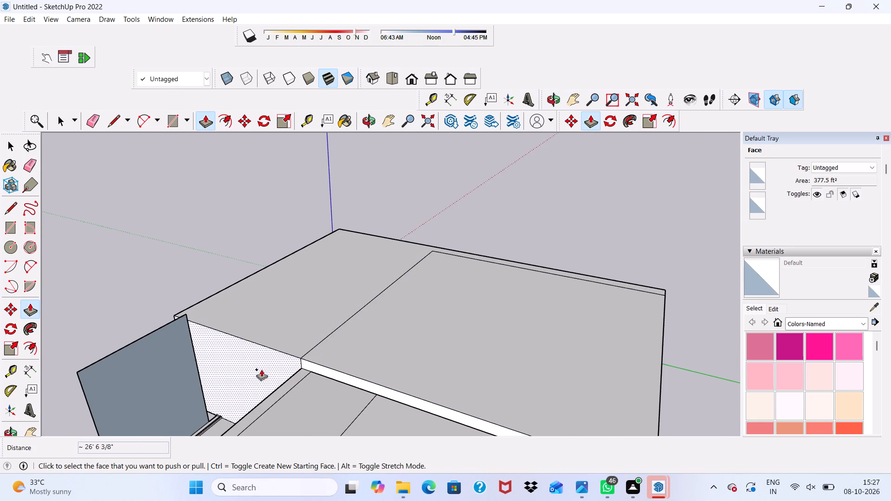
scroll(351, 377, up, 4)
scroll(303, 384, down, 2)
middle_drag(286, 378, 354, 324)
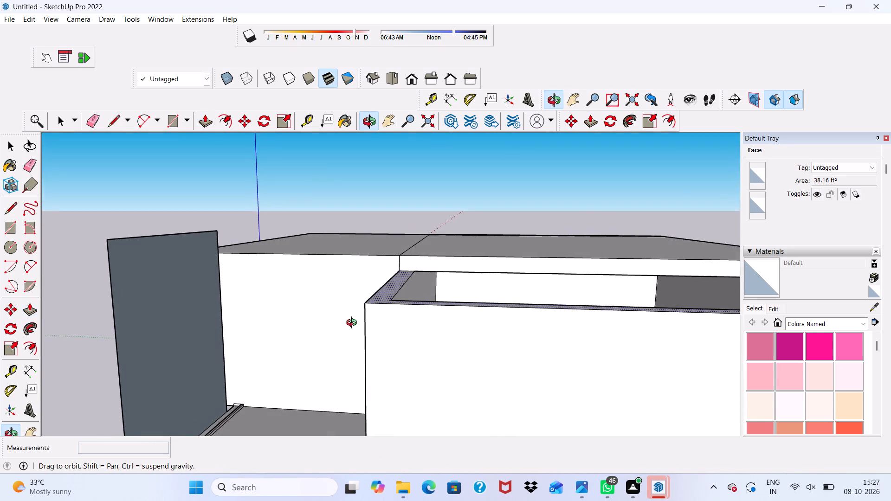
middle_drag(354, 324, 354, 325)
click(431, 269)
scroll(414, 352, down, 4)
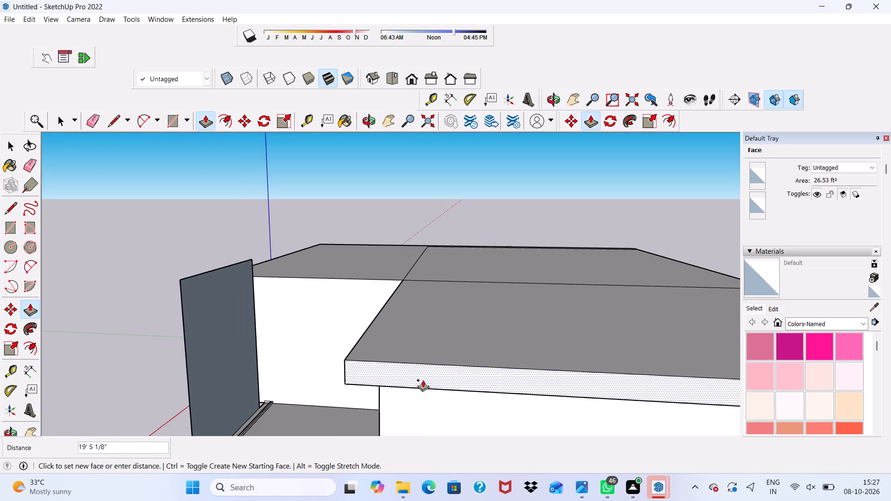
middle_drag(423, 383, 516, 261)
scroll(312, 418, up, 1)
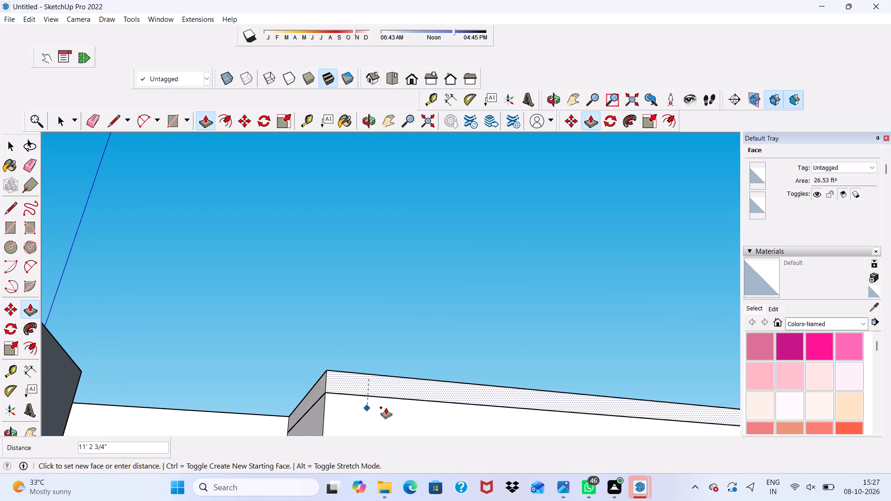
click(371, 412)
Erase the seam lines between the roof sections and along the window-side edge to merge the roof into one face.
scroll(335, 365, down, 5)
middle_drag(335, 365, 63, 493)
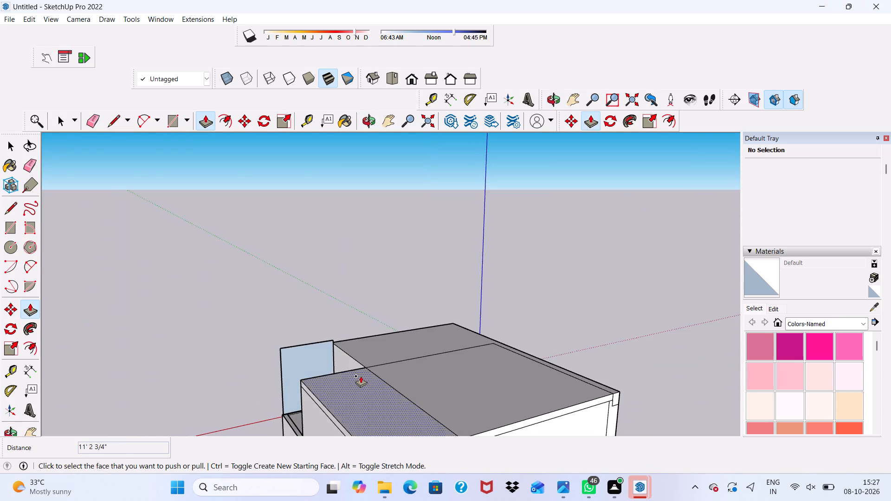
scroll(361, 376, up, 5)
click(91, 118)
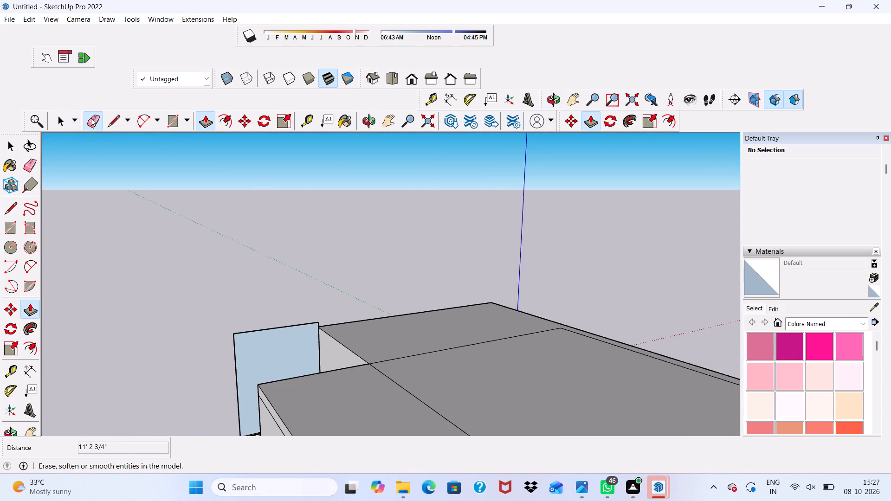
drag(457, 333, 461, 375)
drag(447, 395, 431, 415)
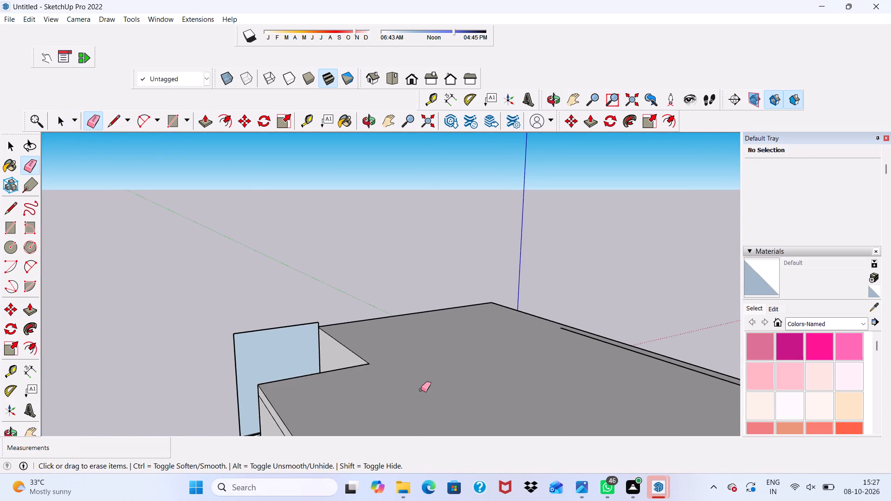
scroll(287, 468, down, 6)
scroll(587, 371, up, 2)
scroll(485, 336, down, 7)
scroll(615, 381, up, 4)
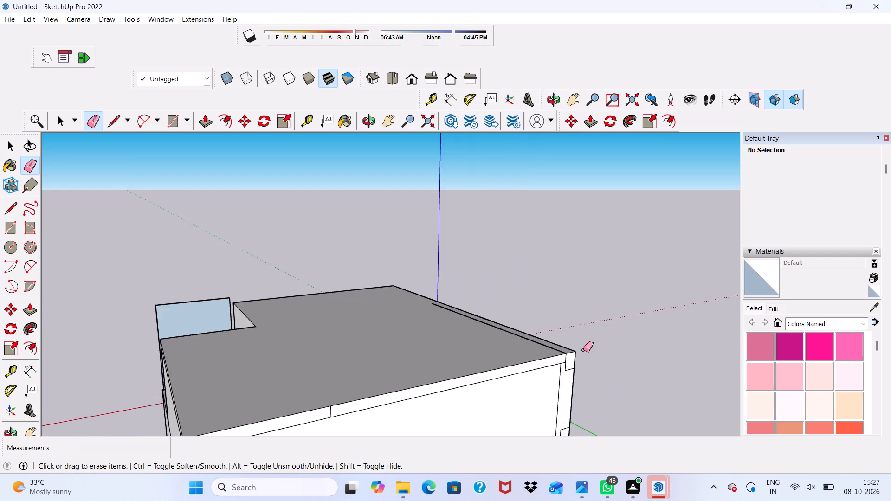
scroll(583, 350, up, 6)
drag(489, 337, 487, 349)
drag(497, 329, 497, 334)
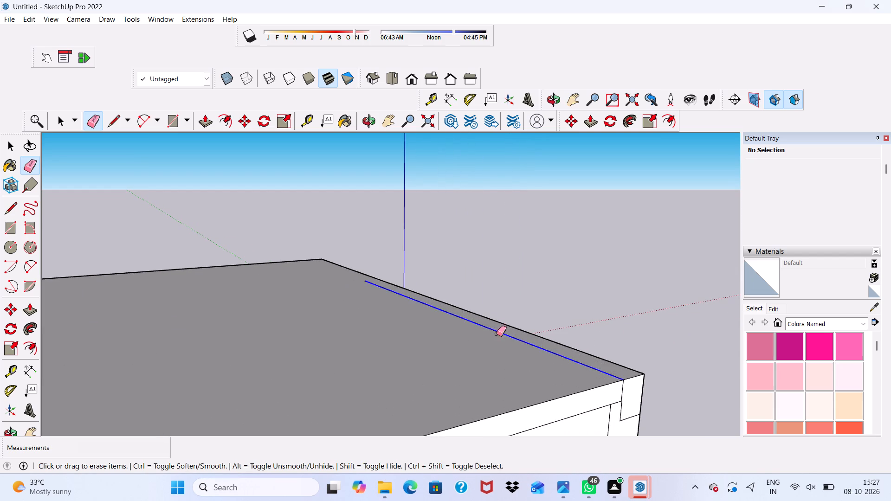
drag(497, 334, 497, 334)
Erase the small upper corner outline, the horizontal line below the roof and the adjoining vertical line on the rear wall.
scroll(460, 334, down, 10)
middle_drag(449, 352, 320, 319)
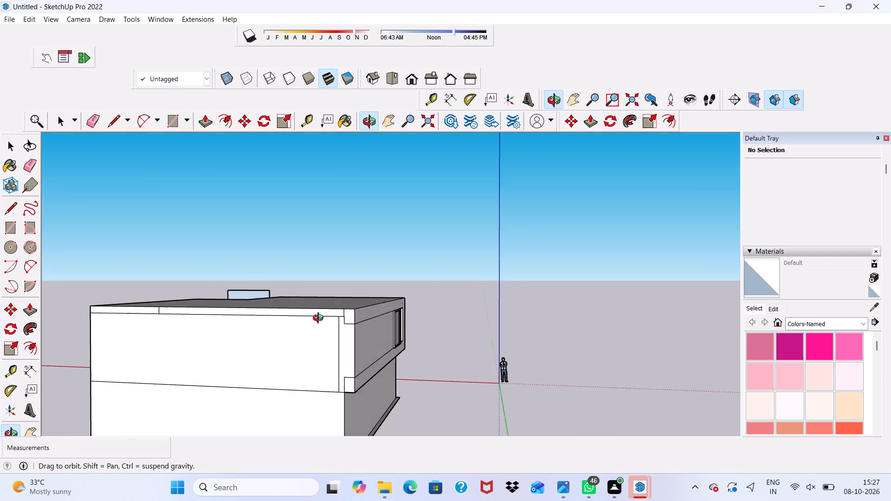
middle_drag(320, 319, 321, 319)
scroll(321, 319, up, 5)
click(362, 315)
drag(363, 312, 363, 315)
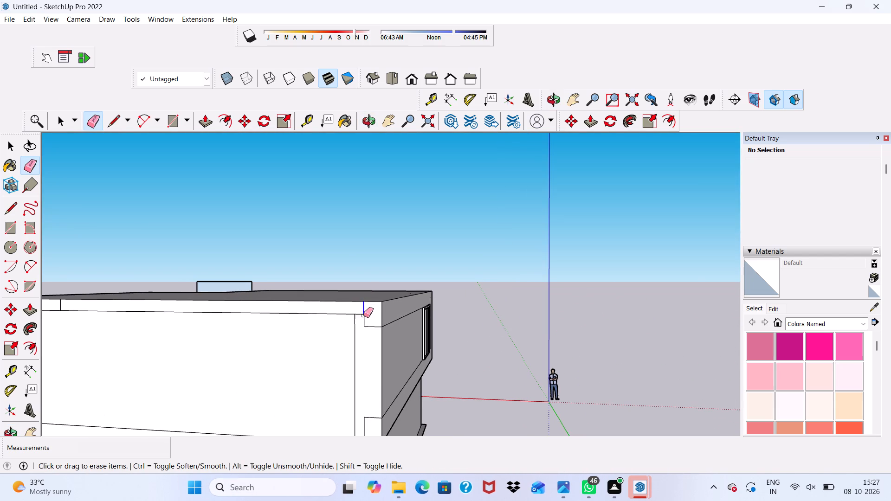
drag(363, 315, 362, 318)
triple_click(365, 321)
click(367, 322)
drag(368, 324, 367, 341)
click(367, 341)
drag(355, 311, 337, 319)
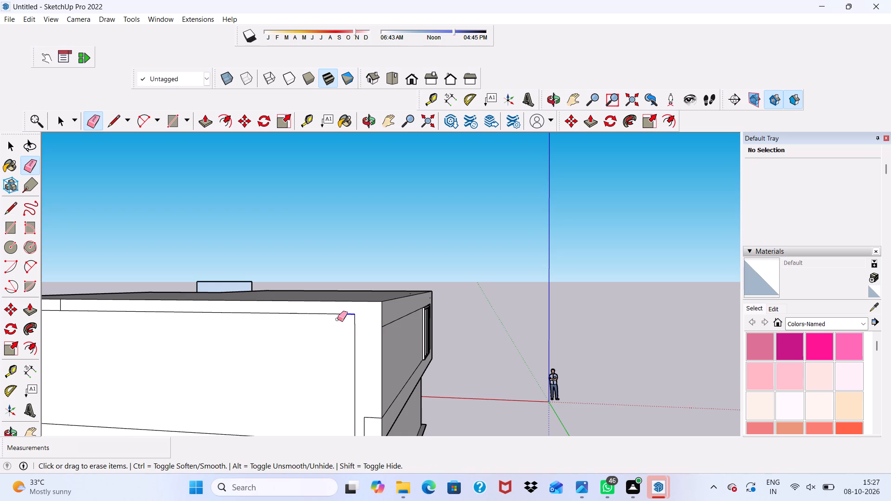
drag(337, 319, 356, 356)
Erase the small lower corner outline at the overhang and the horizontal floor line across the rear wall.
scroll(349, 322, down, 4)
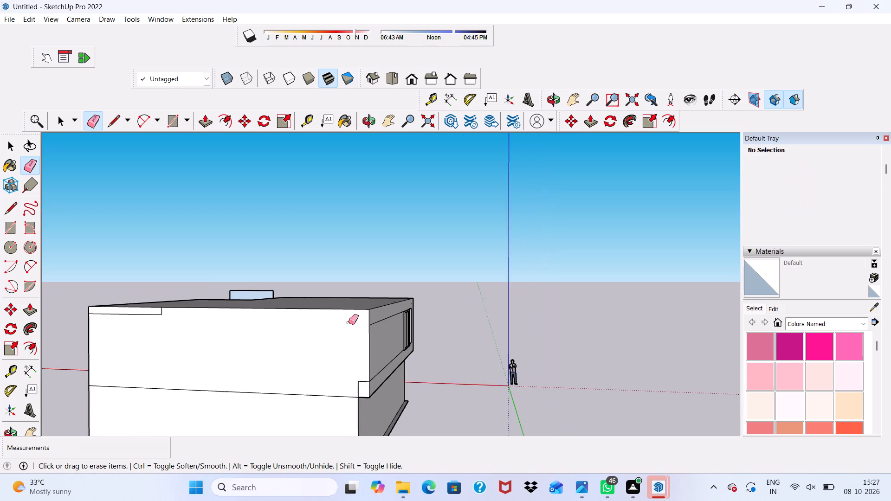
scroll(349, 322, down, 5)
scroll(358, 383, up, 12)
drag(359, 335, 348, 358)
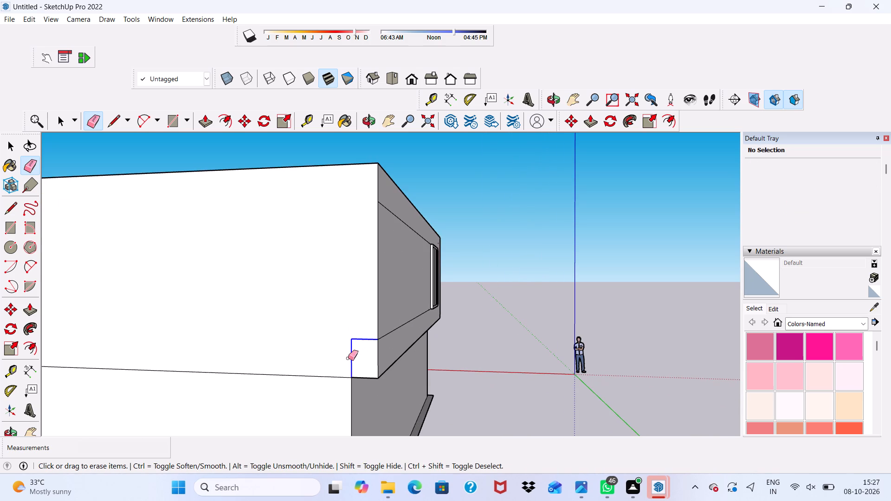
drag(348, 358, 347, 360)
scroll(346, 359, down, 2)
scroll(315, 381, up, 3)
drag(311, 364, 310, 383)
scroll(303, 365, down, 11)
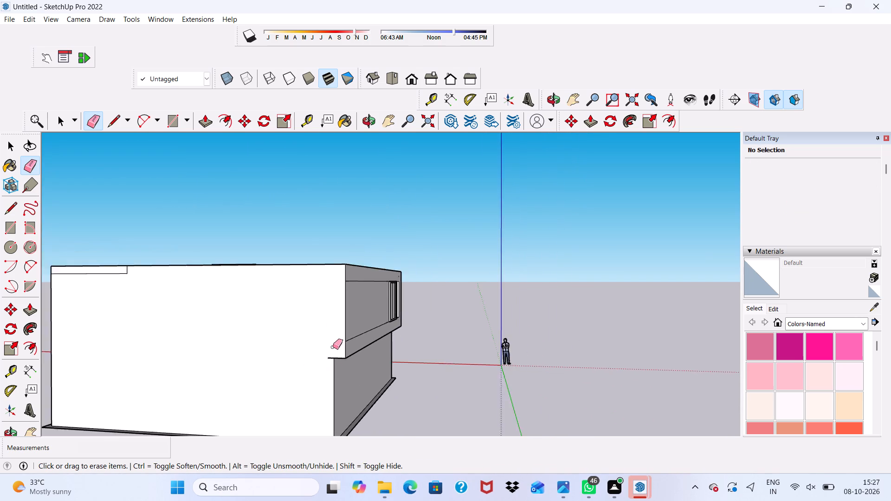
scroll(323, 385, up, 14)
drag(339, 341, 339, 353)
scroll(337, 353, down, 9)
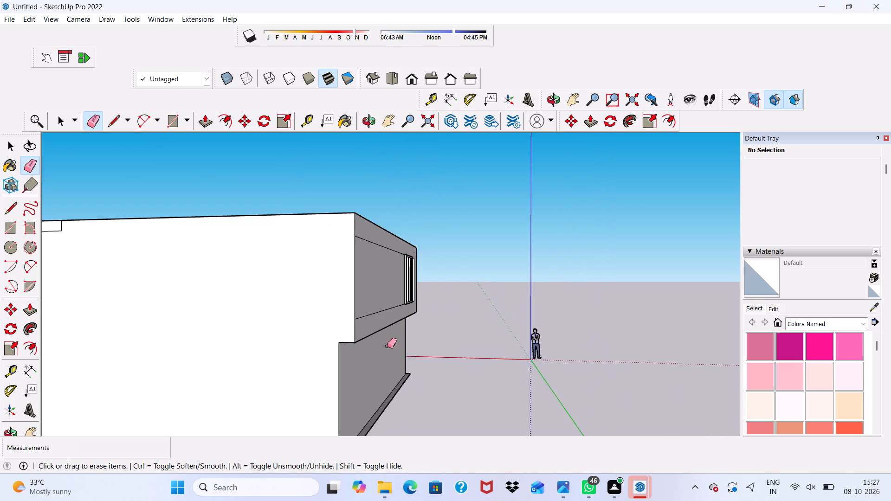
Erase the two lines of the small rectangular outline at the far upper corner of the rear wall.
scroll(387, 346, down, 13)
scroll(213, 302, up, 13)
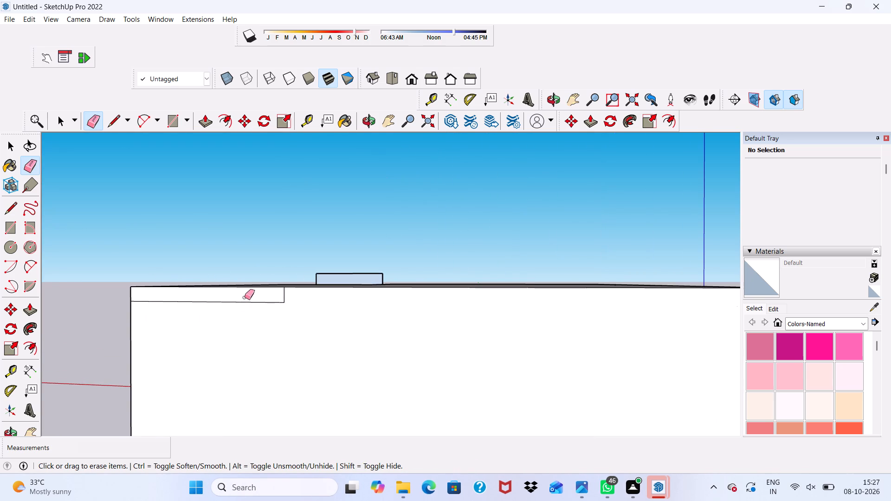
drag(245, 297, 245, 306)
drag(286, 295, 277, 297)
Erase the upper horizontal line across the window-side wall of the upper frame, including the remaining piece beside the window.
scroll(225, 335, down, 14)
middle_drag(347, 326, 46, 311)
middle_drag(309, 321, 390, 346)
scroll(390, 346, up, 1)
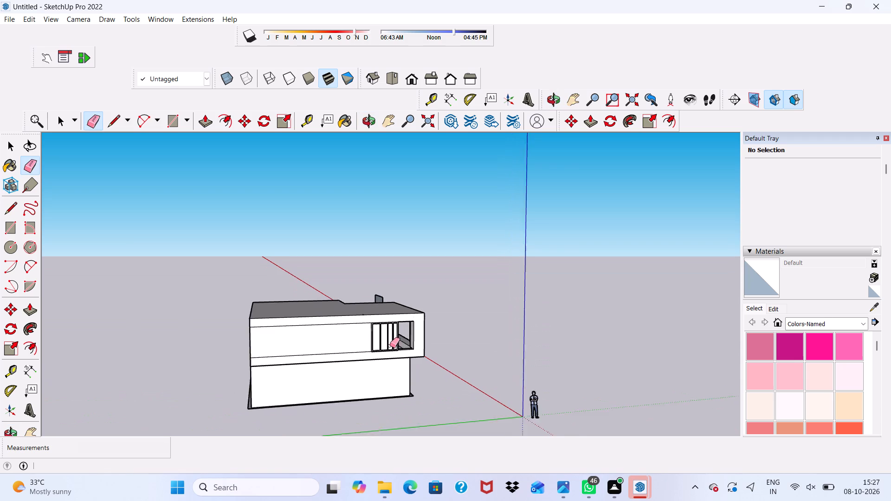
scroll(390, 346, up, 2)
scroll(295, 311, up, 5)
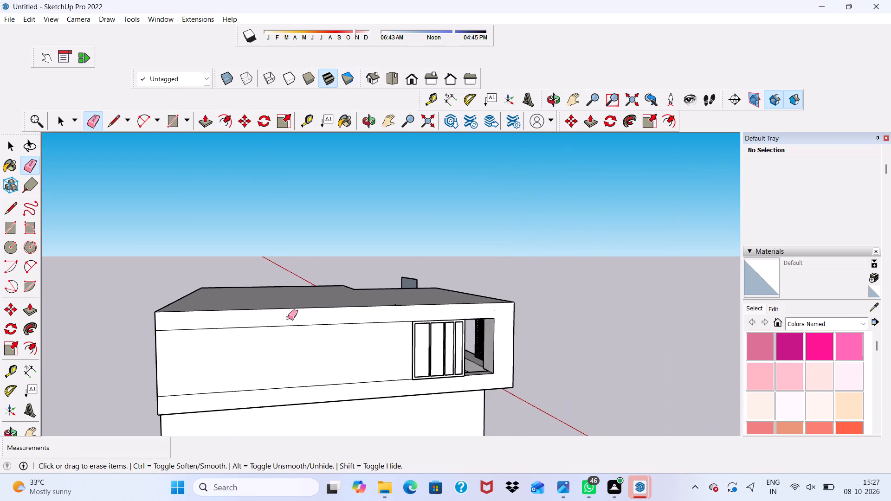
drag(288, 318, 285, 332)
scroll(284, 332, down, 4)
middle_drag(284, 331, 295, 333)
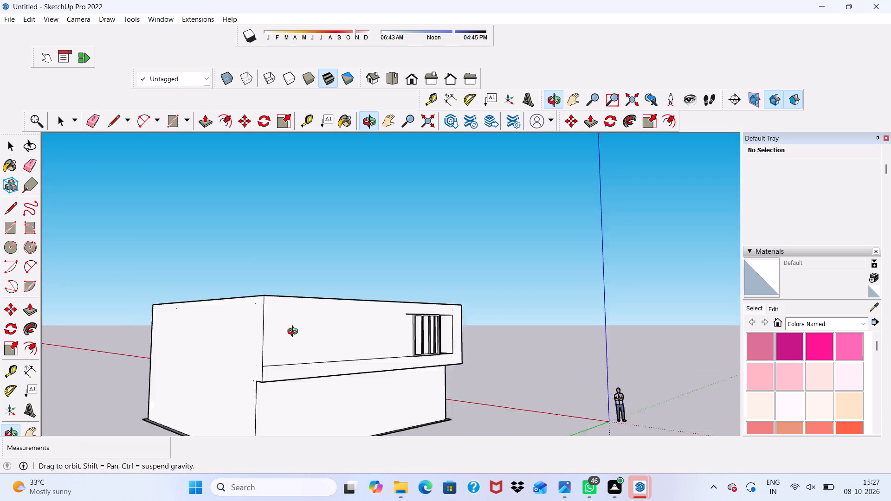
middle_drag(295, 333, 262, 335)
scroll(315, 334, up, 5)
scroll(352, 324, down, 1)
scroll(359, 319, up, 9)
drag(381, 321, 381, 327)
Erase the lower horizontal line across the window-side wall, including the short remaining piece at the window's bottom corner.
scroll(360, 305, down, 5)
scroll(476, 274, down, 5)
middle_drag(476, 274, 268, 259)
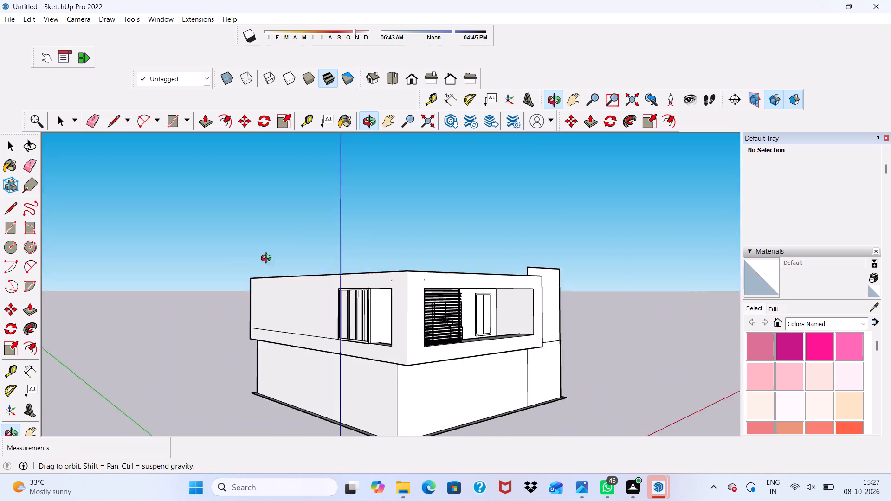
middle_drag(268, 259, 392, 234)
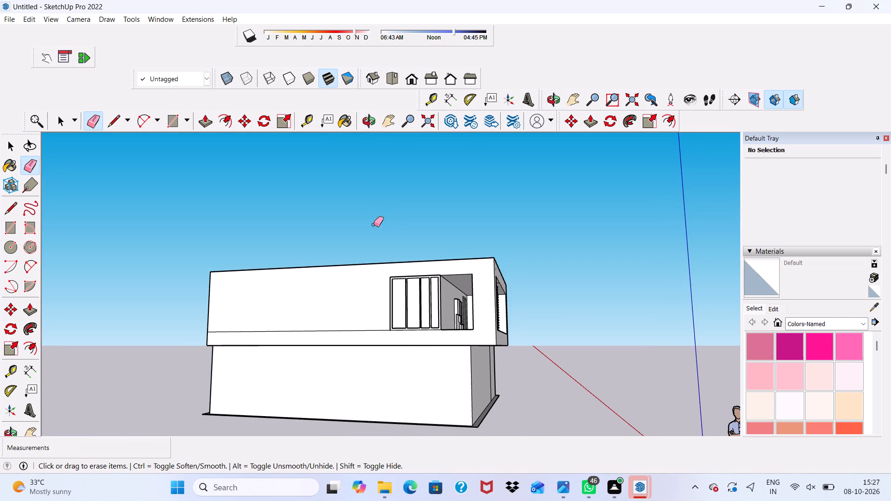
scroll(343, 333, up, 3)
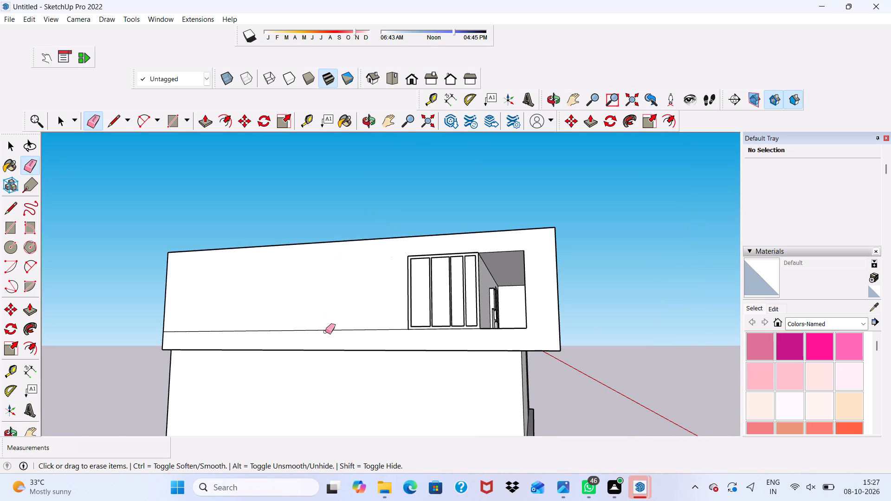
click(325, 328)
scroll(366, 332, up, 3)
scroll(449, 328, up, 7)
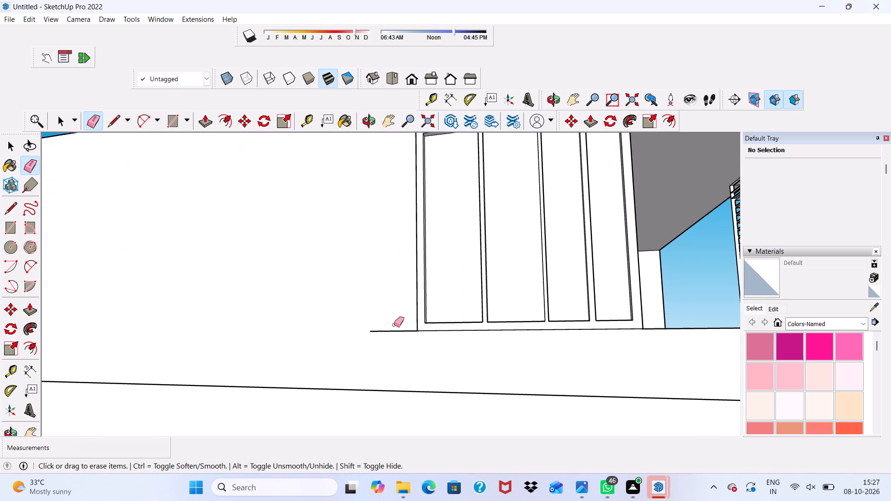
drag(394, 324, 390, 336)
Erase the short seam line across the underside of the overhang below the side window.
scroll(387, 324, down, 11)
middle_drag(362, 323, 362, 323)
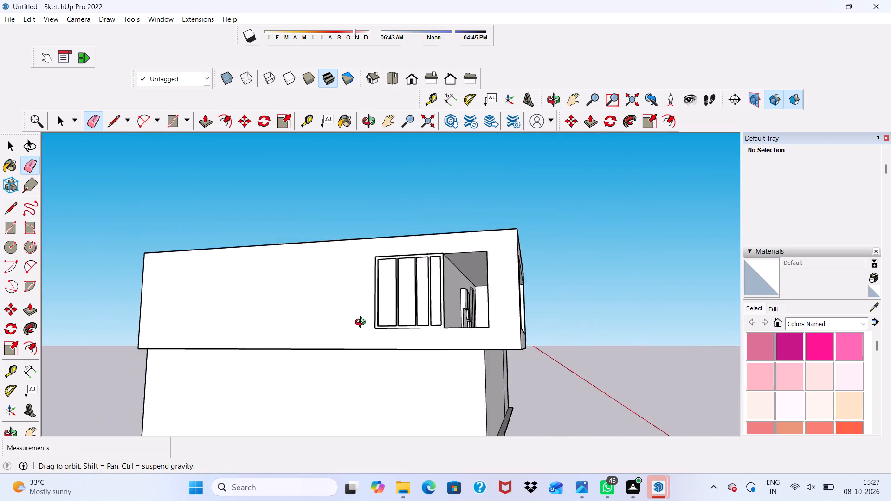
middle_drag(362, 323, 415, 264)
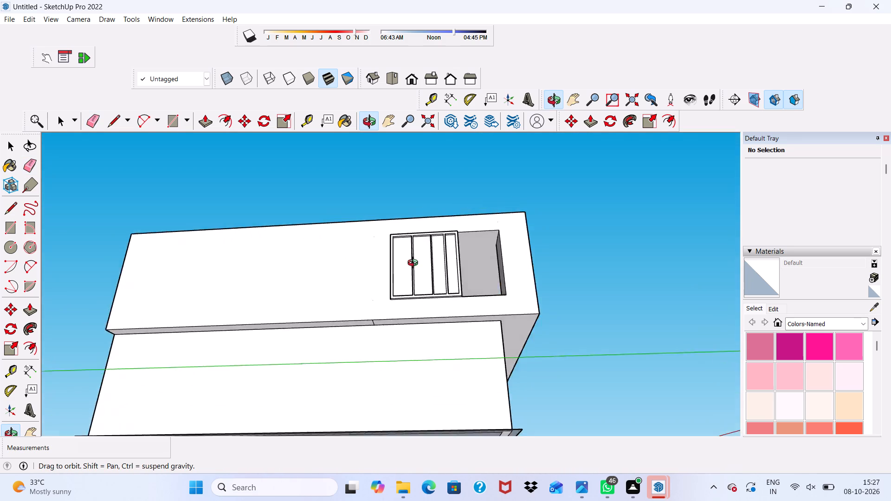
middle_drag(415, 264, 450, 179)
scroll(417, 252, up, 11)
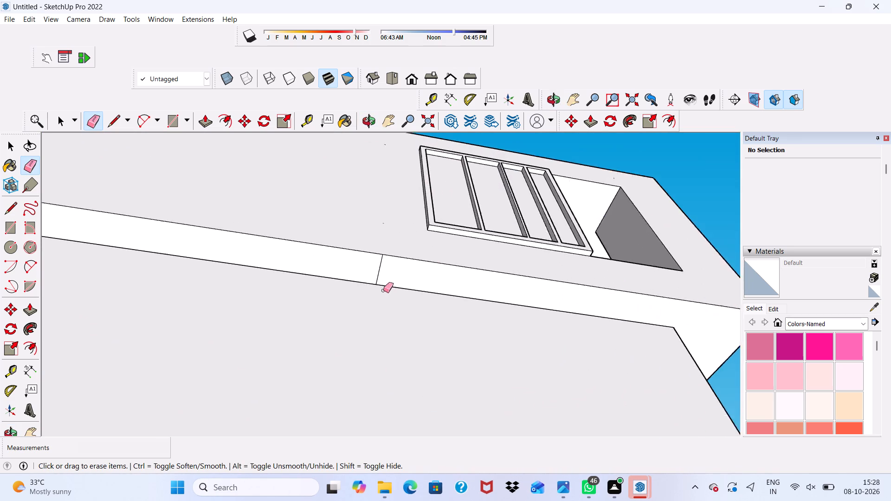
click(379, 267)
Examine the building's front, window side and roof for leftover lines and overall shape.
scroll(376, 267, down, 14)
middle_drag(365, 242, 100, 402)
scroll(251, 334, up, 3)
middle_drag(293, 286, 309, 308)
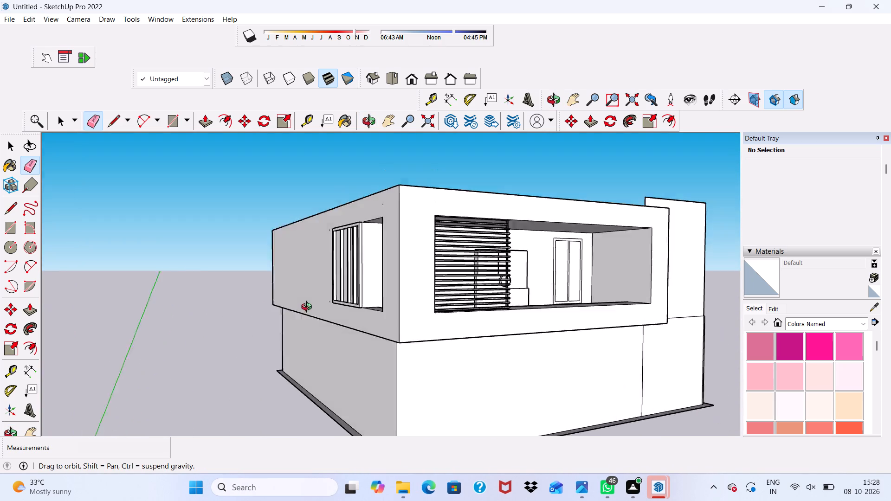
middle_drag(309, 308, 279, 327)
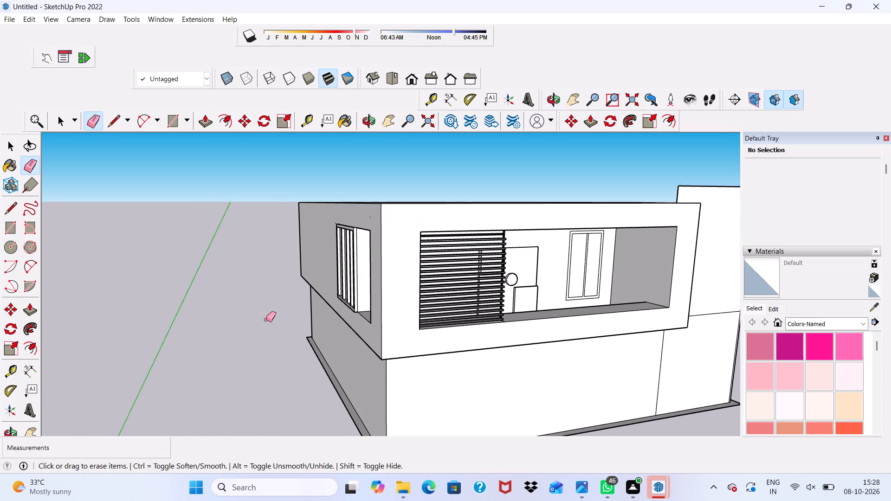
key(space)
scroll(209, 400, down, 4)
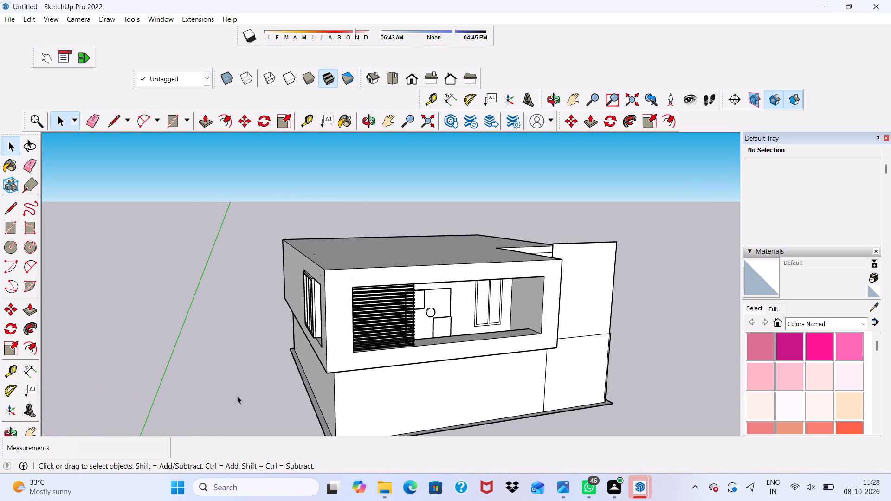
scroll(232, 393, down, 2)
middle_drag(245, 405, 198, 336)
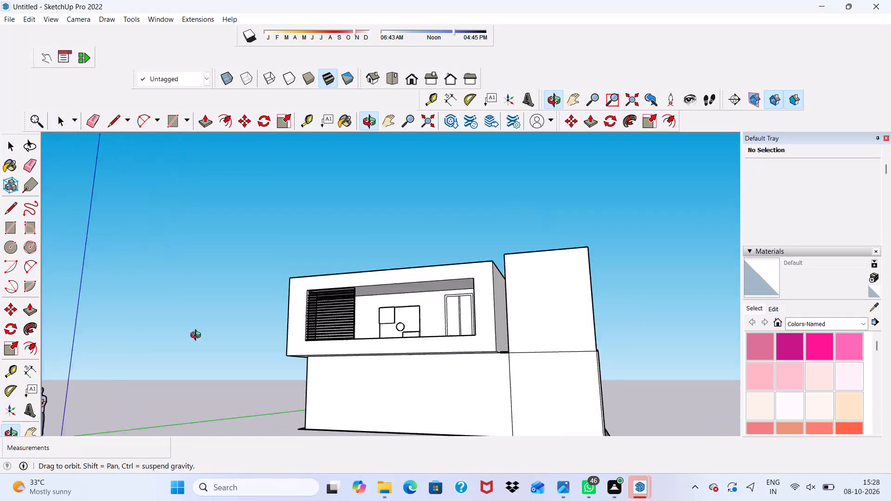
middle_drag(198, 336, 276, 328)
scroll(276, 328, up, 7)
scroll(478, 245, up, 3)
scroll(469, 243, down, 4)
middle_drag(388, 283, 377, 310)
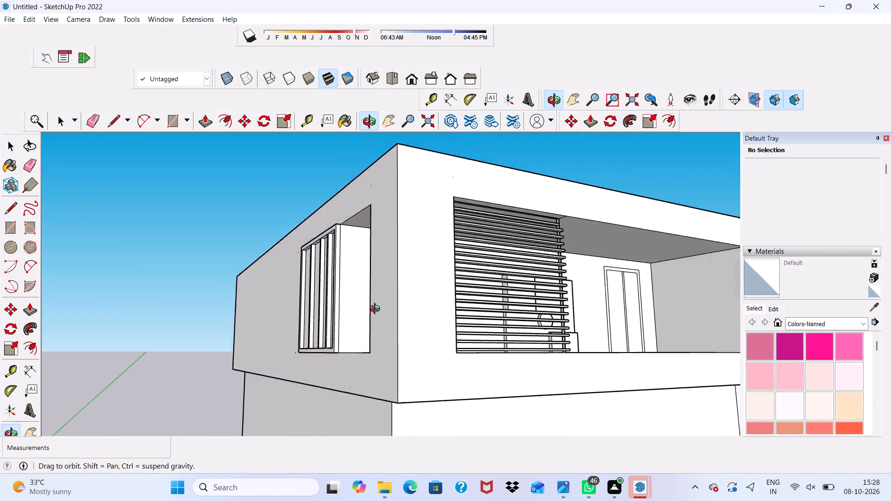
middle_drag(377, 310, 340, 357)
scroll(345, 348, down, 11)
middle_drag(309, 291, 401, 266)
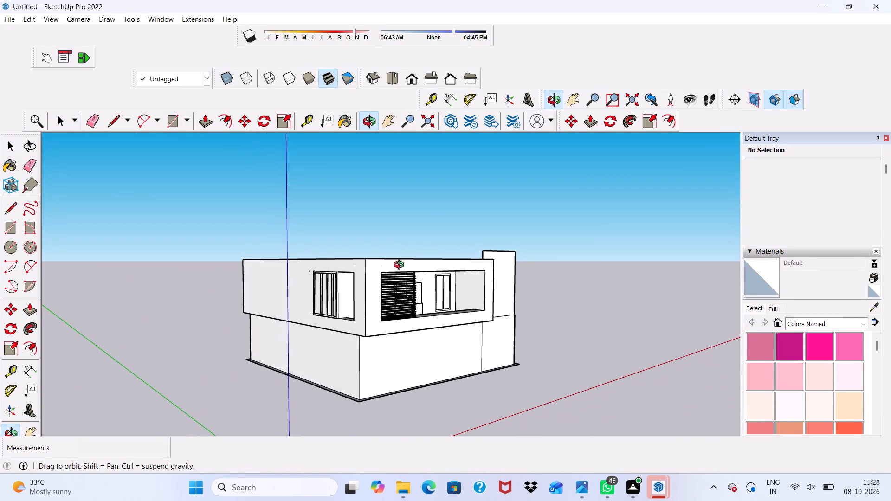
middle_drag(401, 266, 348, 269)
scroll(347, 269, up, 8)
scroll(182, 264, down, 1)
middle_drag(230, 267, 259, 270)
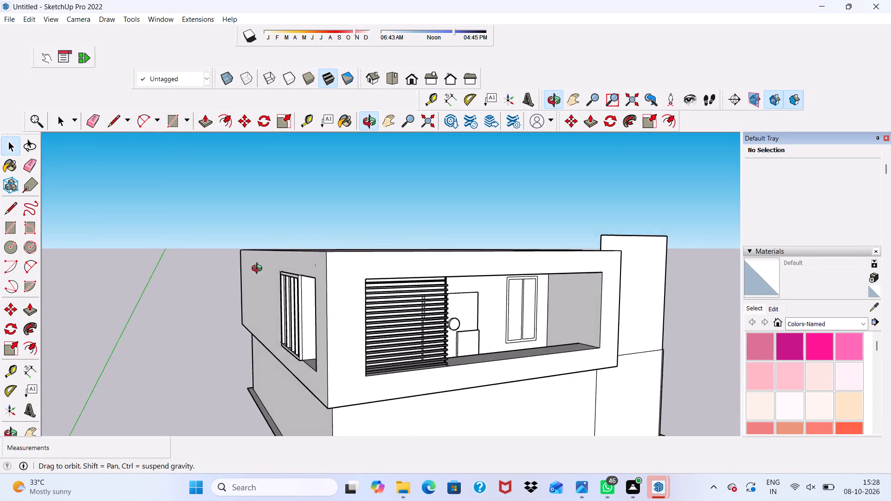
middle_drag(259, 270, 407, 319)
middle_drag(394, 309, 226, 245)
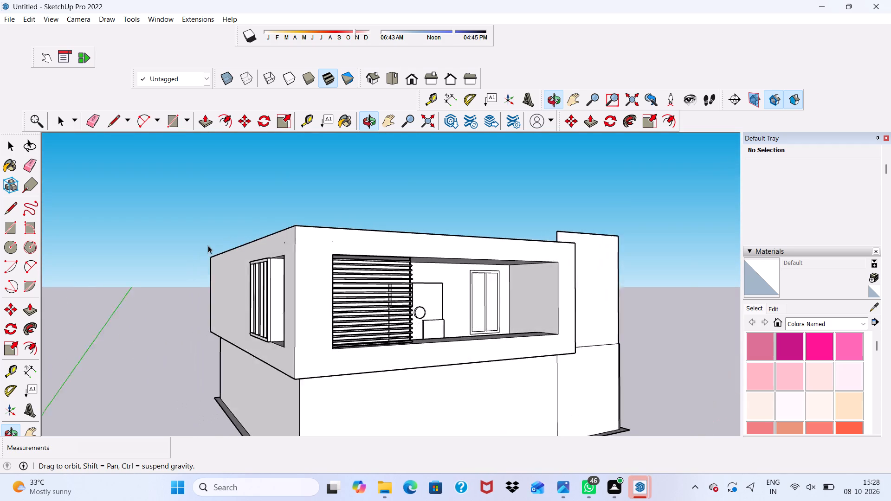
scroll(203, 245, up, 2)
scroll(200, 245, down, 4)
scroll(239, 249, down, 4)
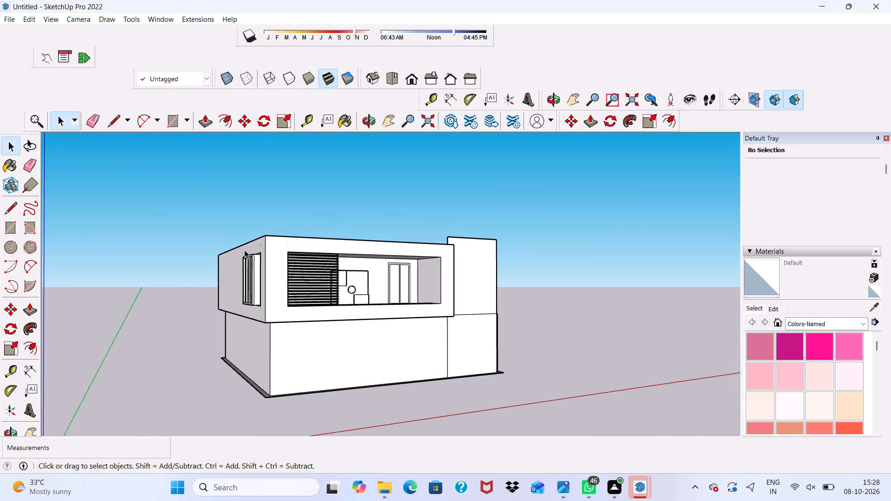
scroll(243, 250, up, 2)
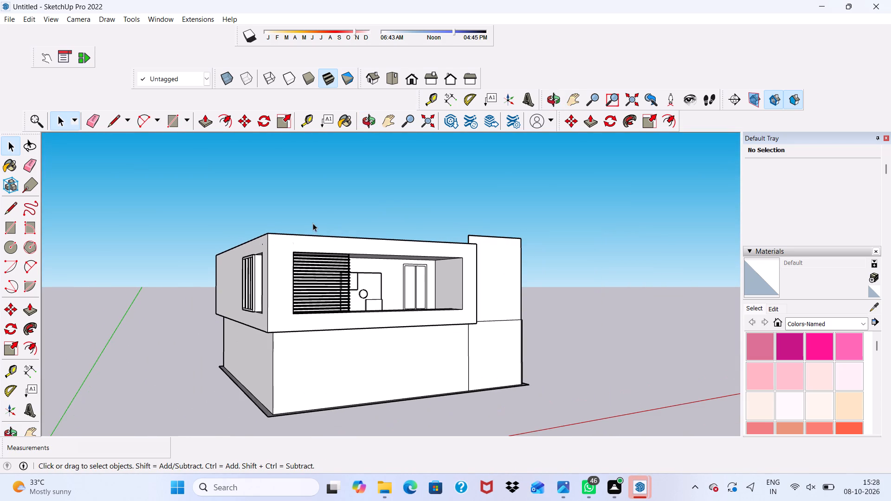
scroll(317, 241, up, 7)
scroll(318, 241, down, 5)
middle_drag(336, 250, 294, 353)
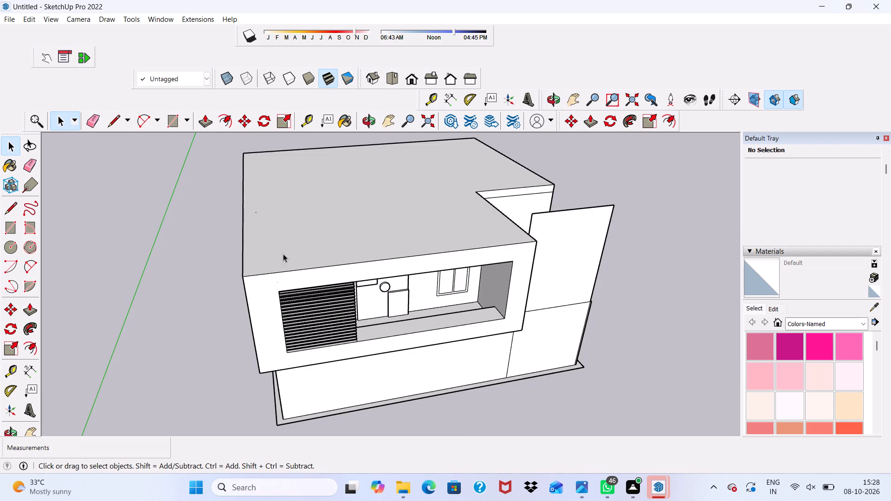
scroll(283, 254, down, 4)
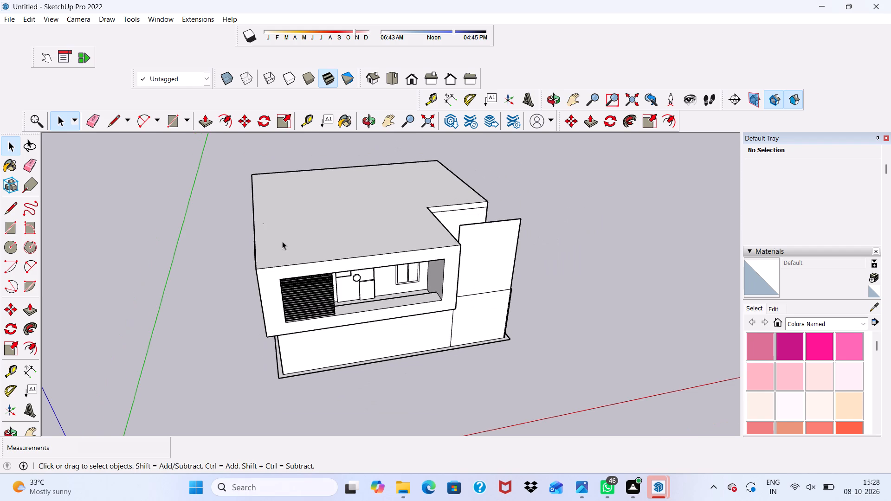
scroll(282, 230, up, 2)
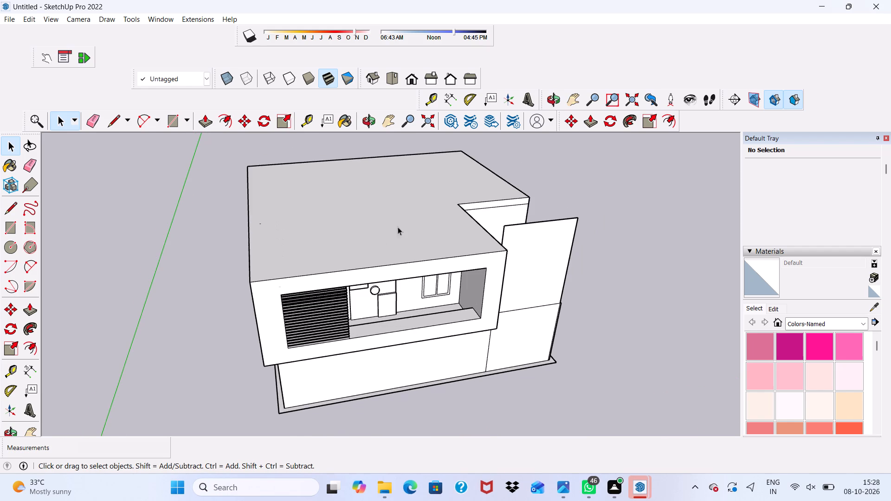
scroll(299, 156, up, 1)
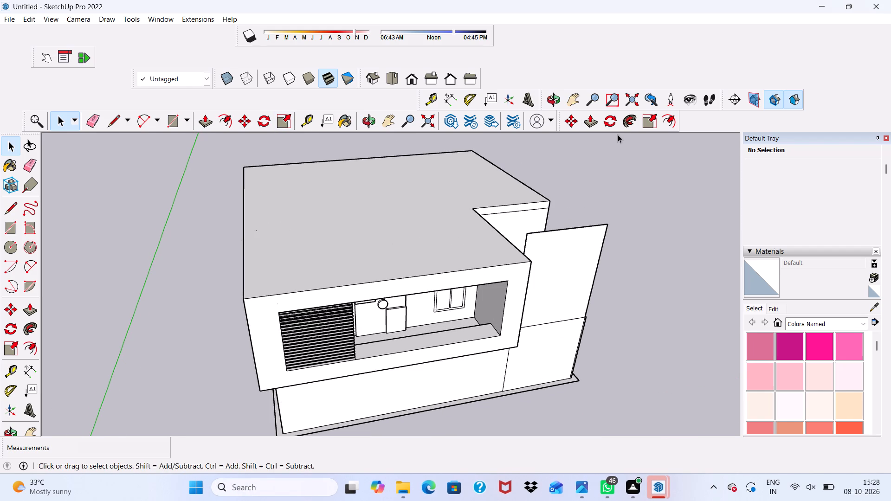
Offset the roof face outline 9" inward to form a border strip around the roof.
click(226, 117)
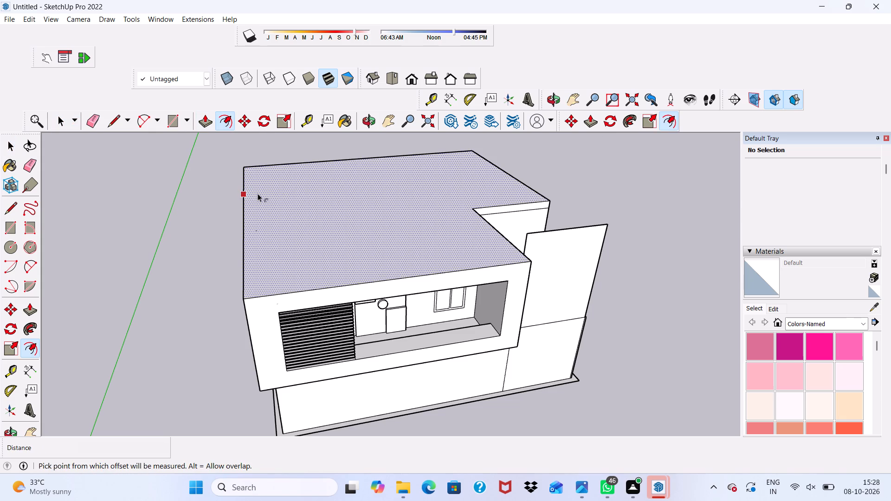
click(258, 193)
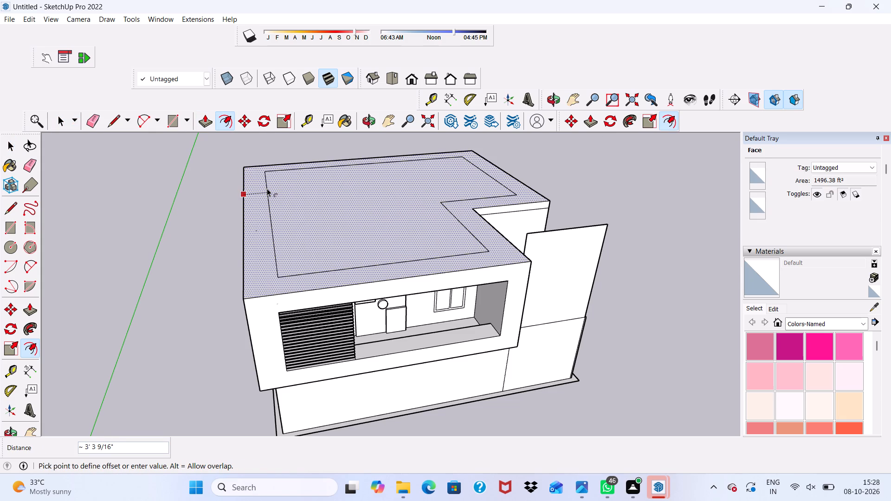
key(9)
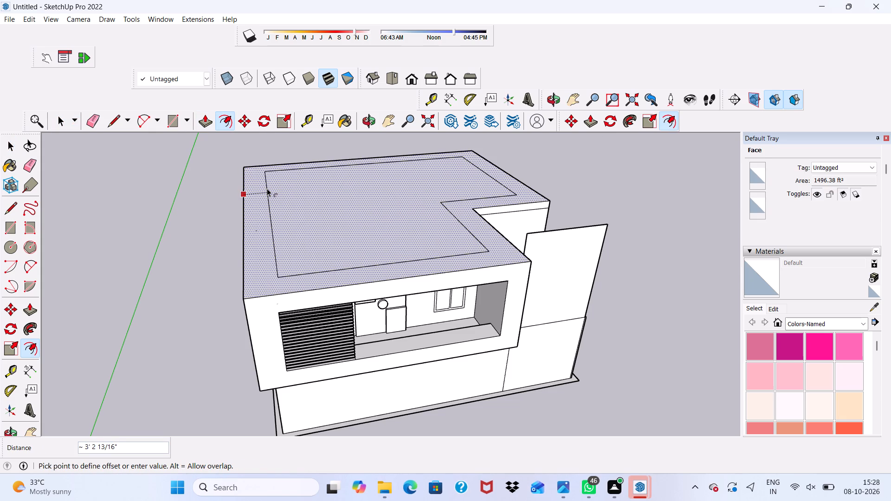
key(shift+quotedbl)
key(Return)
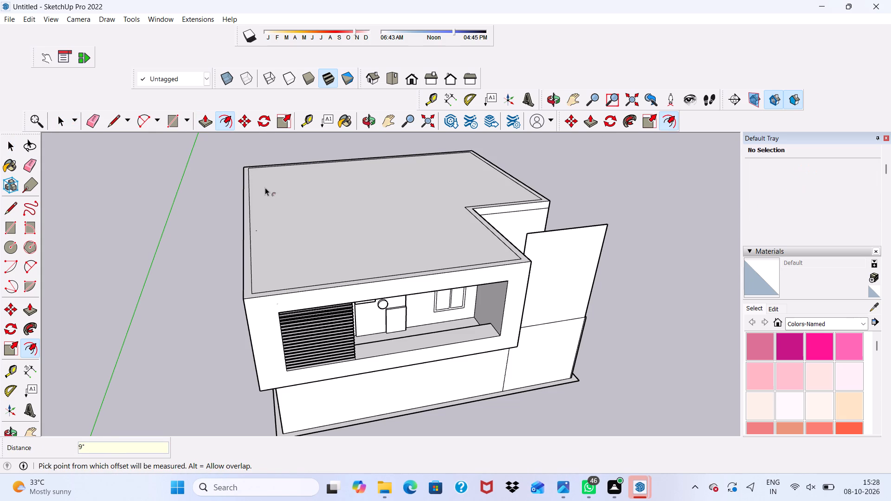
key(space)
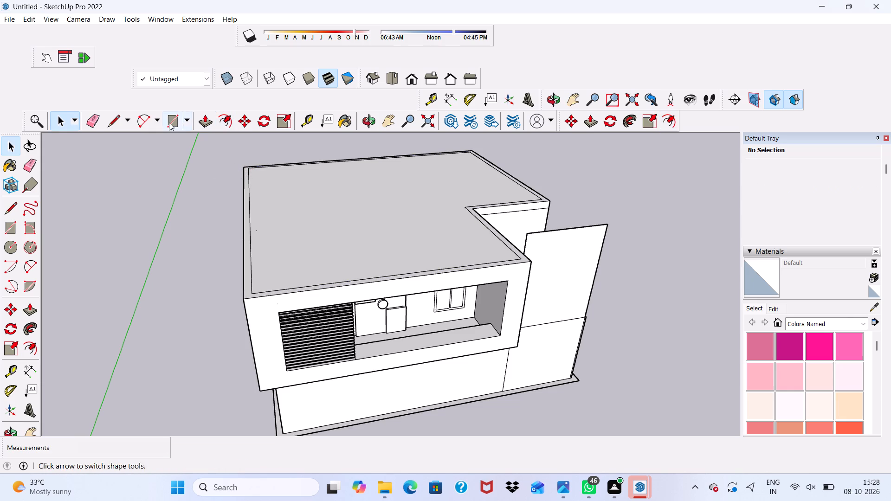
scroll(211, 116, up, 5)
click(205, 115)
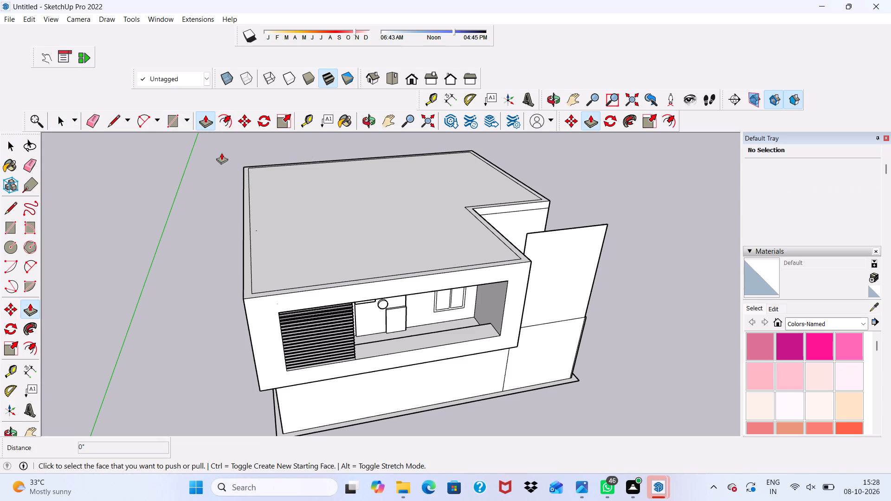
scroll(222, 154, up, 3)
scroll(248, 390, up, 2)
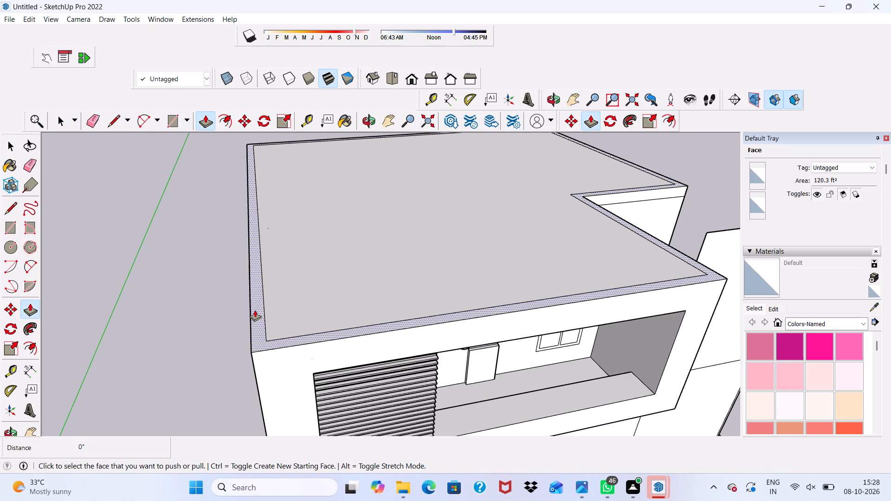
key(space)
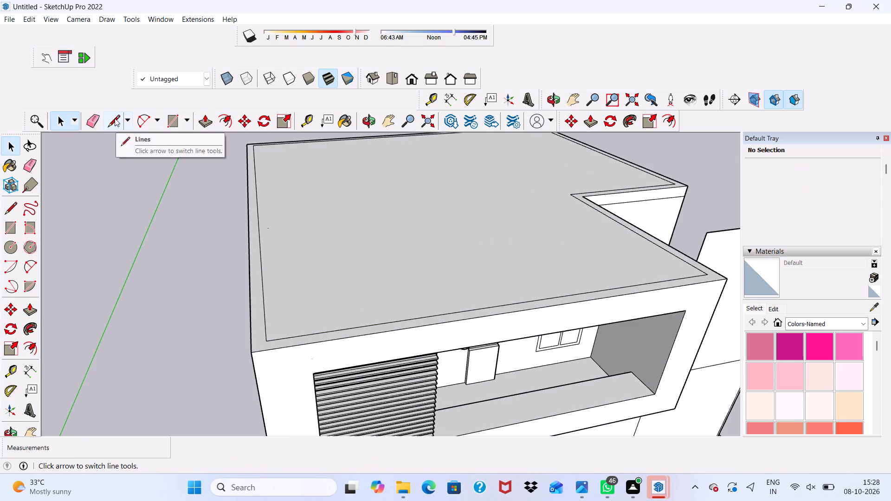
Draw two short lines extending the roof's inner side border lines from the inner front corners to the front roof edge.
click(115, 118)
scroll(311, 391, up, 3)
drag(249, 326, 249, 325)
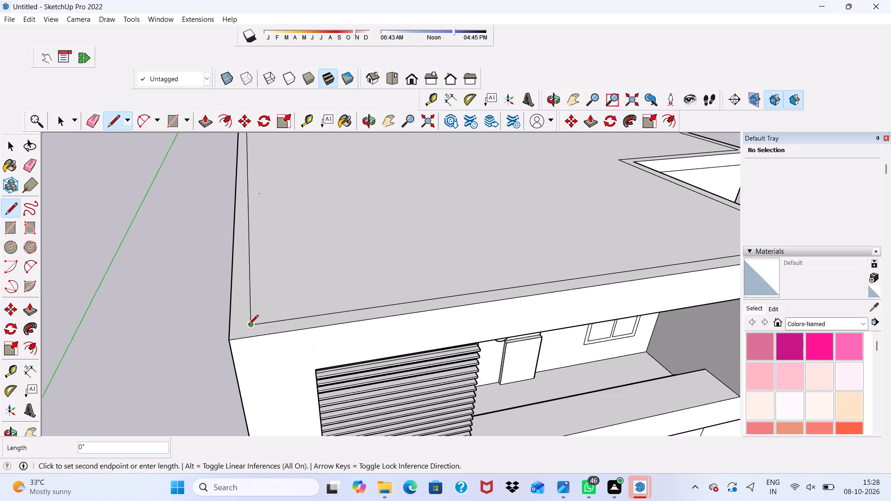
drag(249, 325, 255, 344)
click(256, 344)
key(ctrl+z)
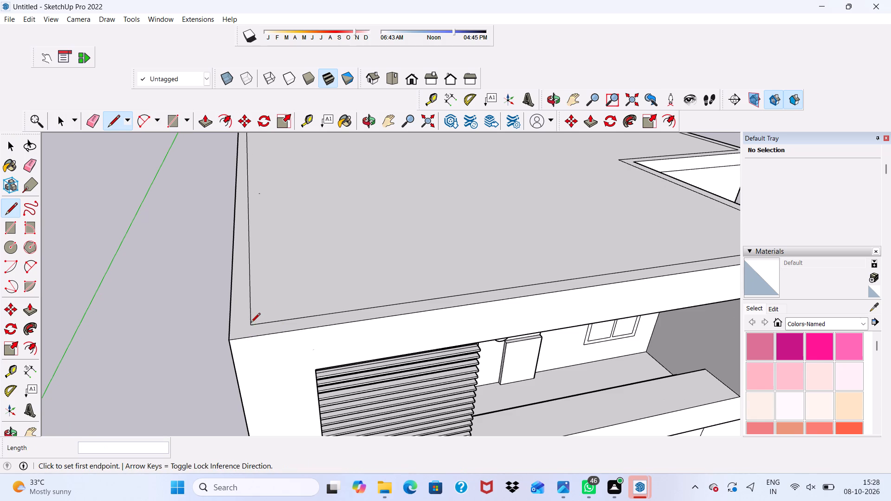
click(252, 326)
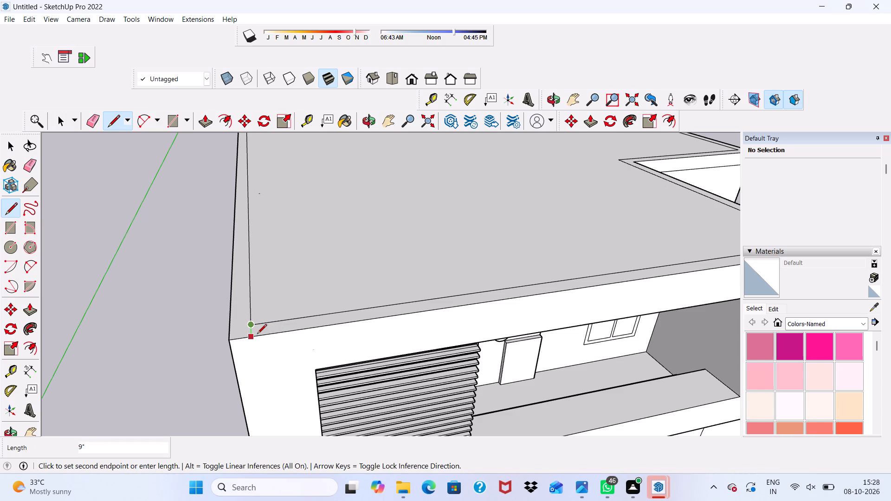
click(257, 334)
scroll(159, 307, down, 9)
scroll(462, 326, up, 3)
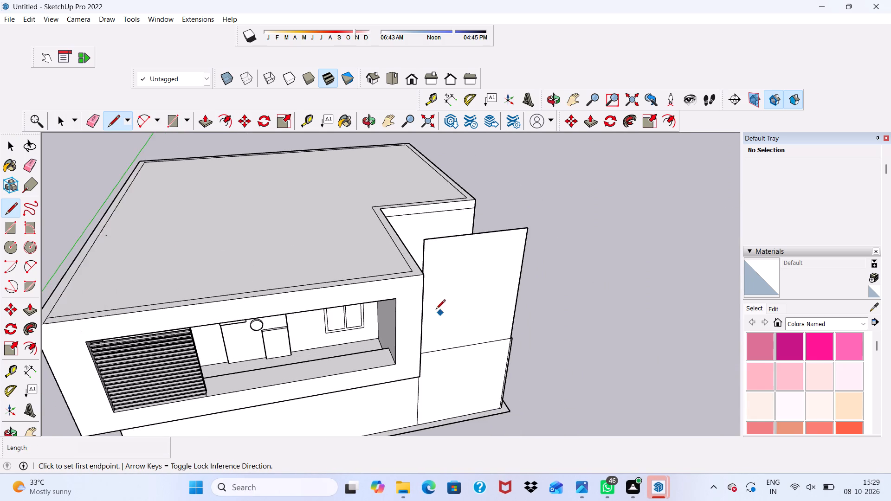
scroll(433, 307, up, 4)
scroll(383, 248, up, 5)
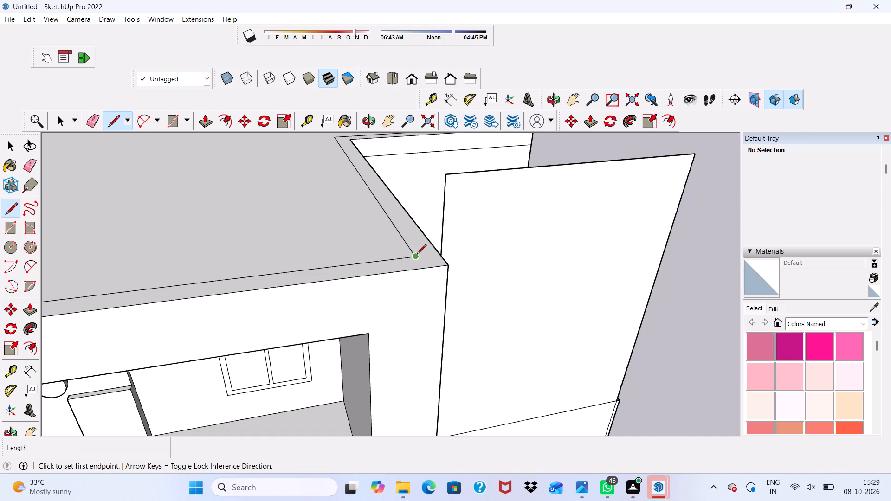
click(417, 255)
click(420, 265)
key(space)
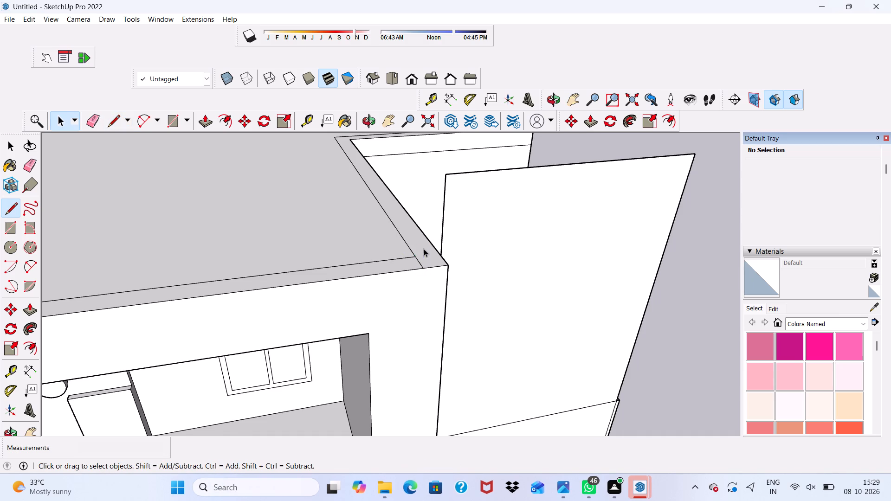
Select the side border strip of the roof to examine how it is separated from the front strip.
scroll(424, 249, down, 14)
scroll(189, 246, up, 8)
click(202, 263)
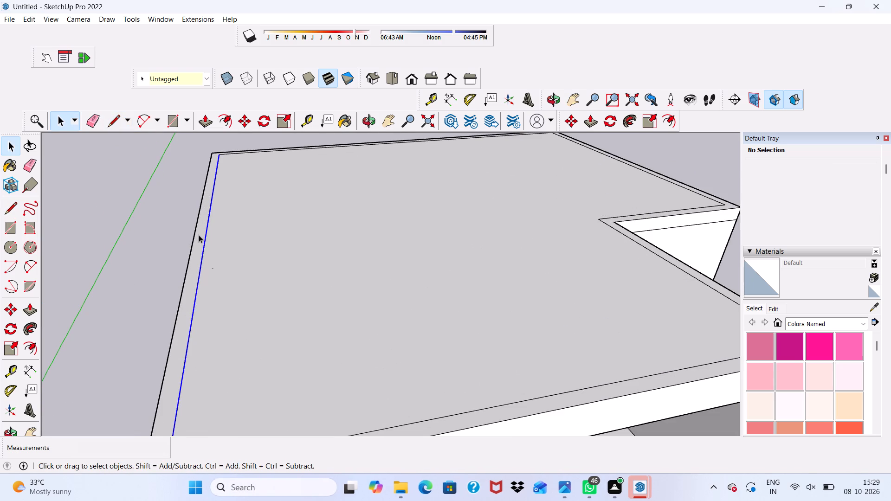
scroll(200, 255, up, 4)
click(200, 256)
scroll(199, 256, down, 10)
middle_drag(231, 182, 218, 185)
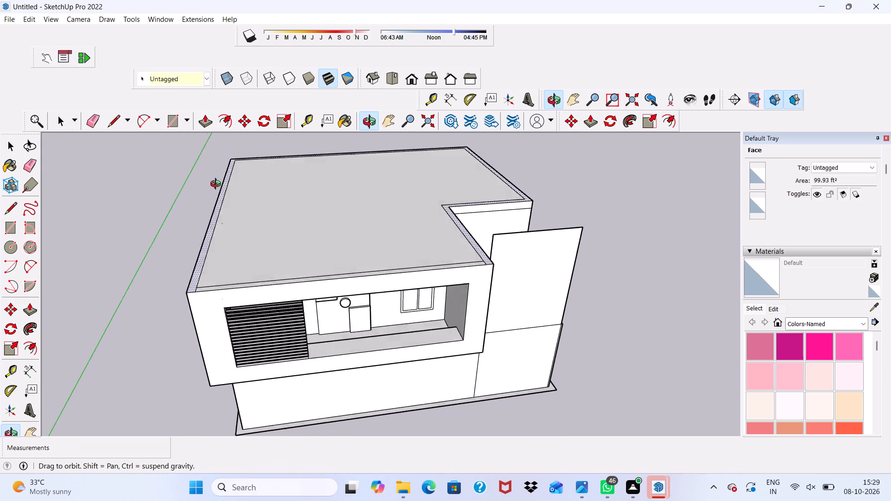
middle_drag(218, 185, 221, 225)
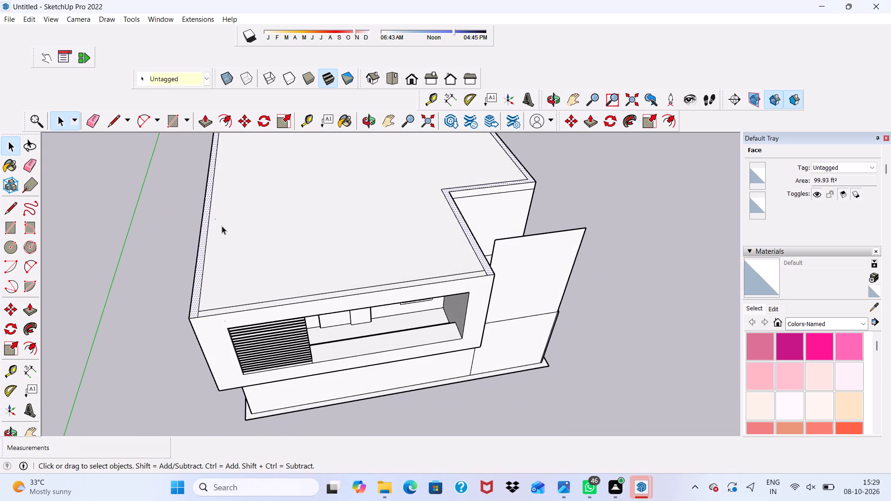
click(609, 178)
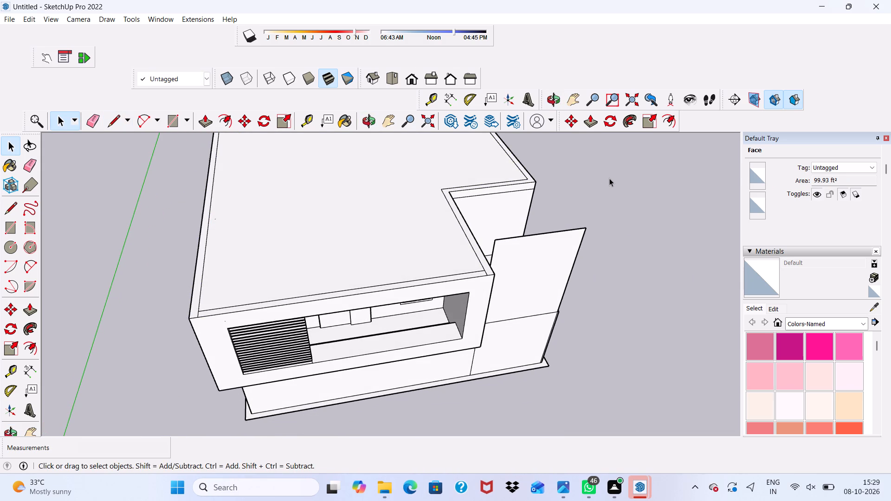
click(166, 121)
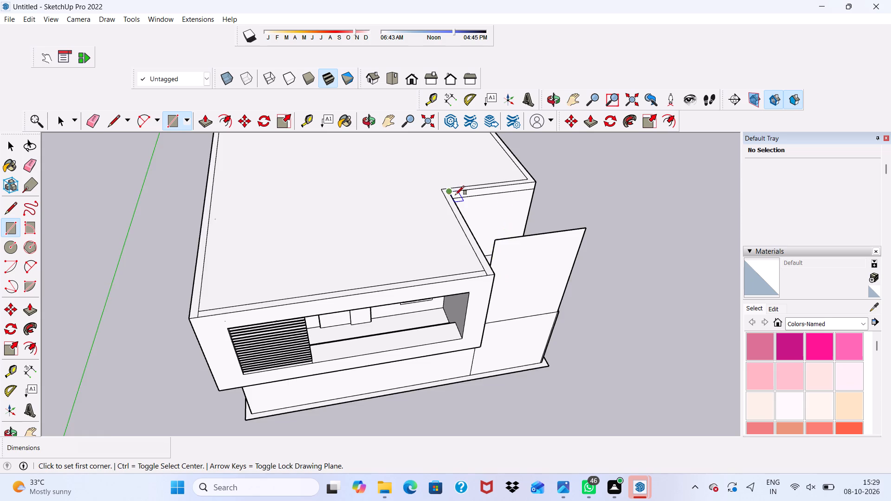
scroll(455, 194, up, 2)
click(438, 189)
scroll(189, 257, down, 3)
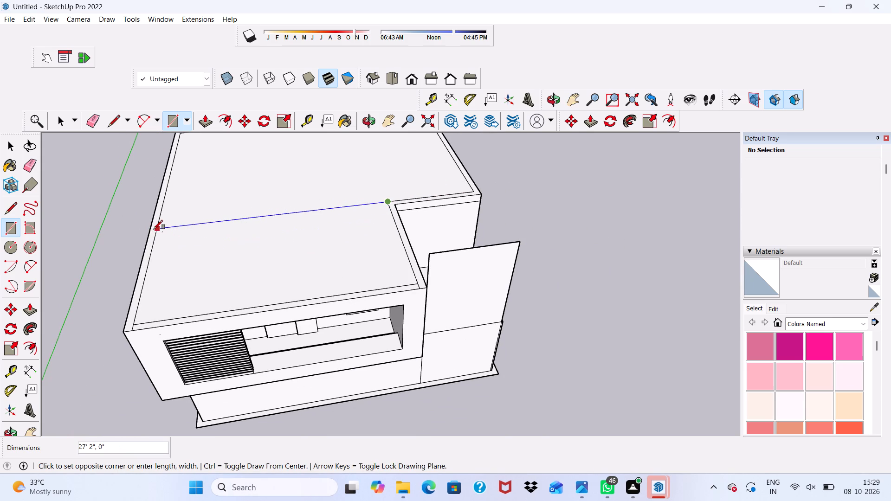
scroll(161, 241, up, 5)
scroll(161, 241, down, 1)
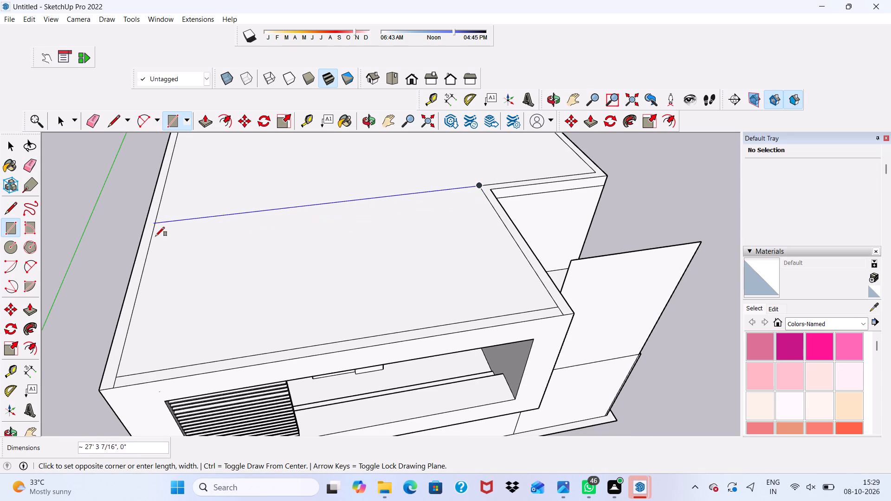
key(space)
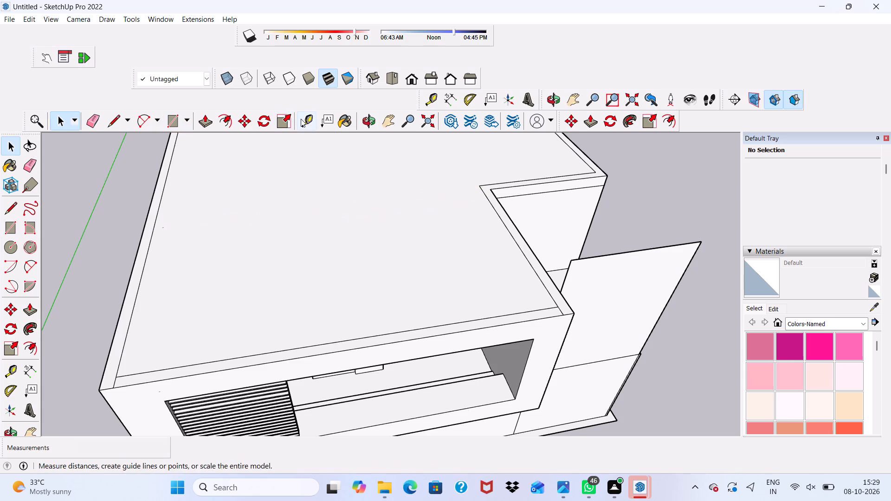
Place a guide across the roof through the notch's inner border corner, parallel to the front, and a second guide 9" closer to the front.
click(302, 119)
scroll(278, 325, down, 4)
click(285, 344)
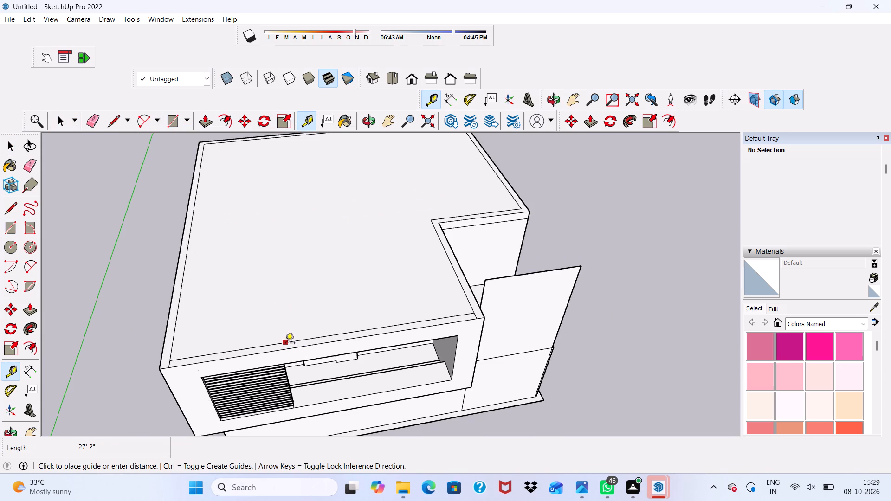
click(284, 240)
click(284, 240)
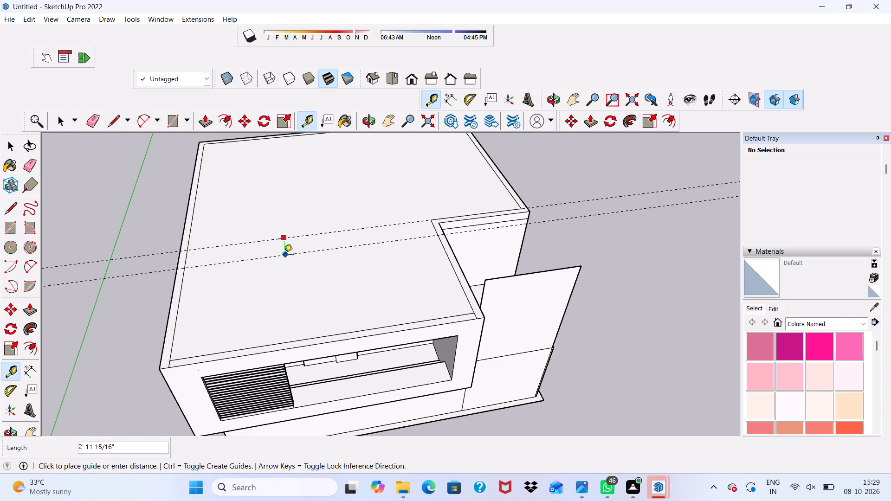
text(9")
key(Return)
key(space)
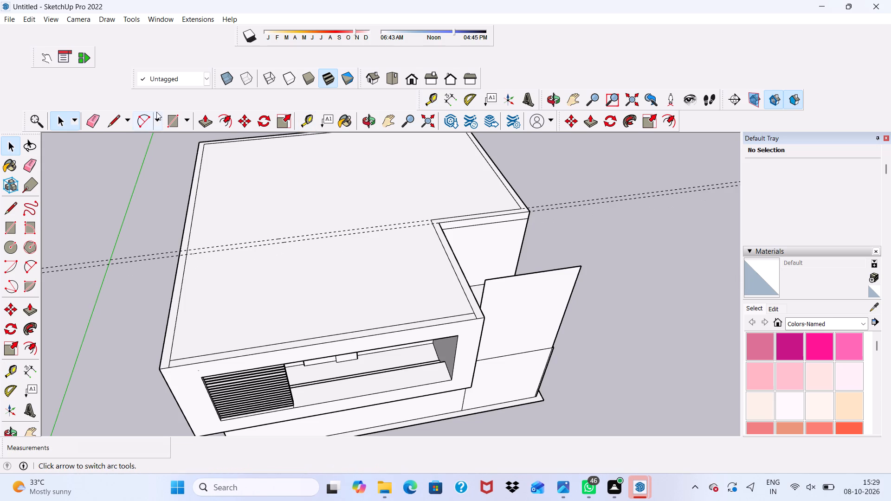
Draw a 27' 2" line along the rear guide, from the side inner border line to the notch's inner border corner.
click(105, 116)
scroll(160, 182, up, 5)
scroll(185, 251, up, 1)
scroll(147, 297, up, 2)
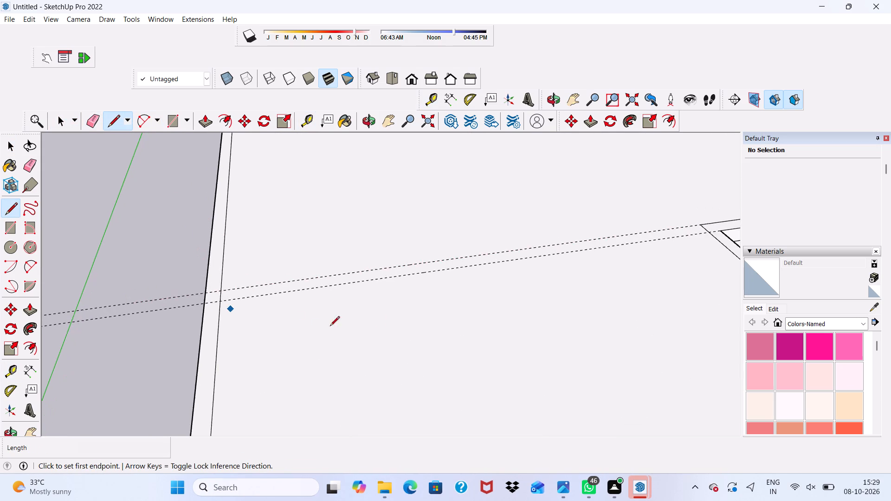
scroll(366, 319, up, 3)
scroll(183, 291, up, 4)
click(174, 287)
scroll(228, 276, down, 4)
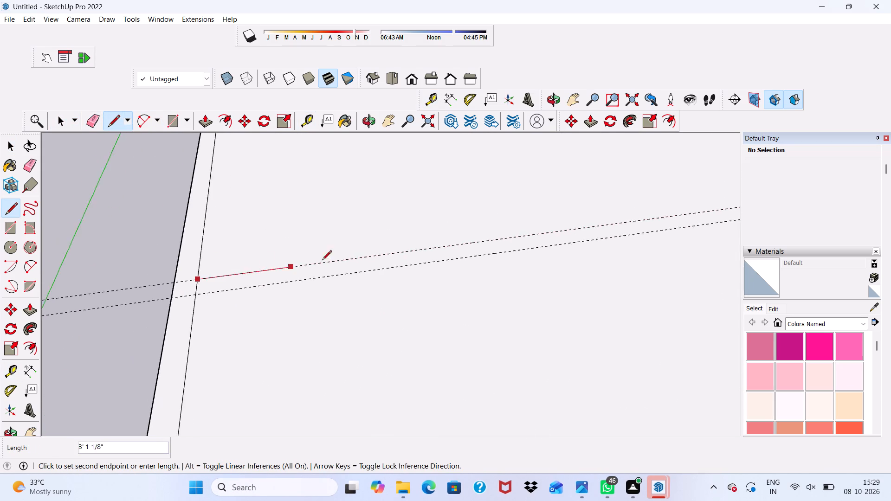
scroll(471, 230, down, 8)
scroll(624, 210, up, 7)
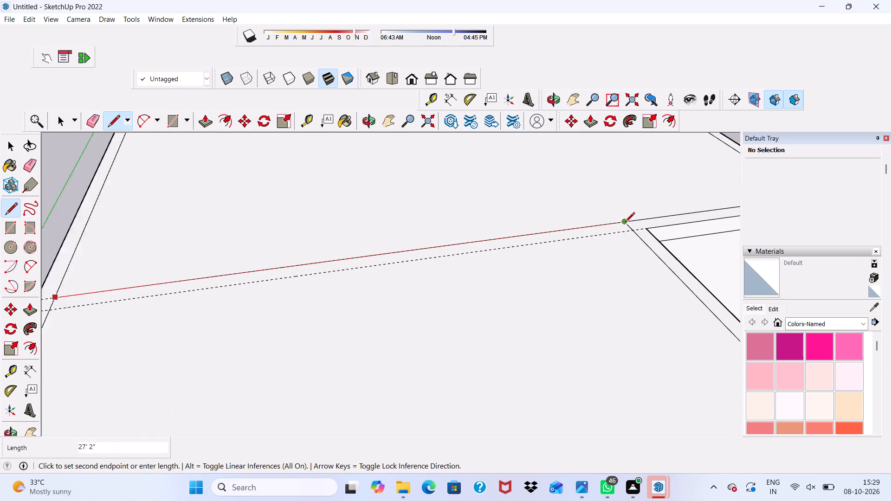
click(625, 223)
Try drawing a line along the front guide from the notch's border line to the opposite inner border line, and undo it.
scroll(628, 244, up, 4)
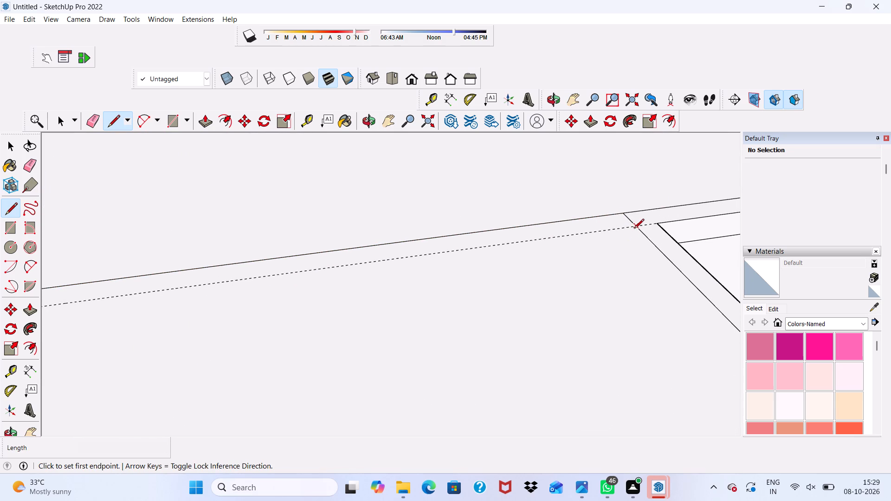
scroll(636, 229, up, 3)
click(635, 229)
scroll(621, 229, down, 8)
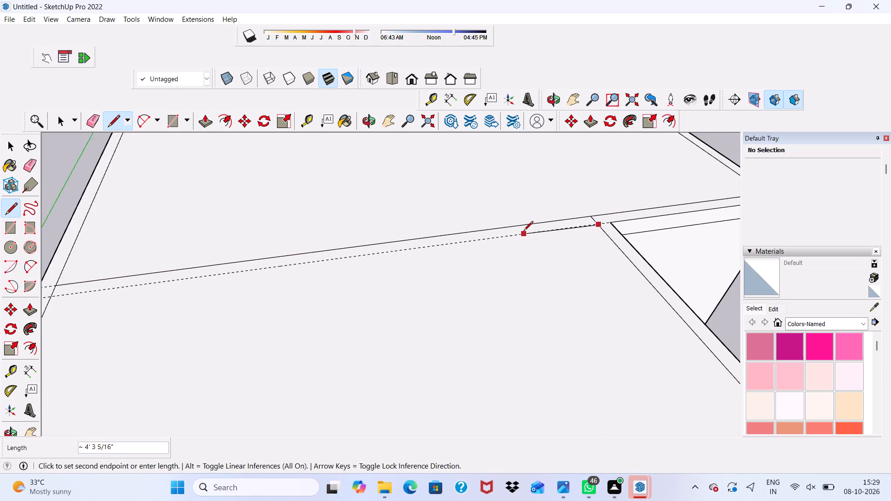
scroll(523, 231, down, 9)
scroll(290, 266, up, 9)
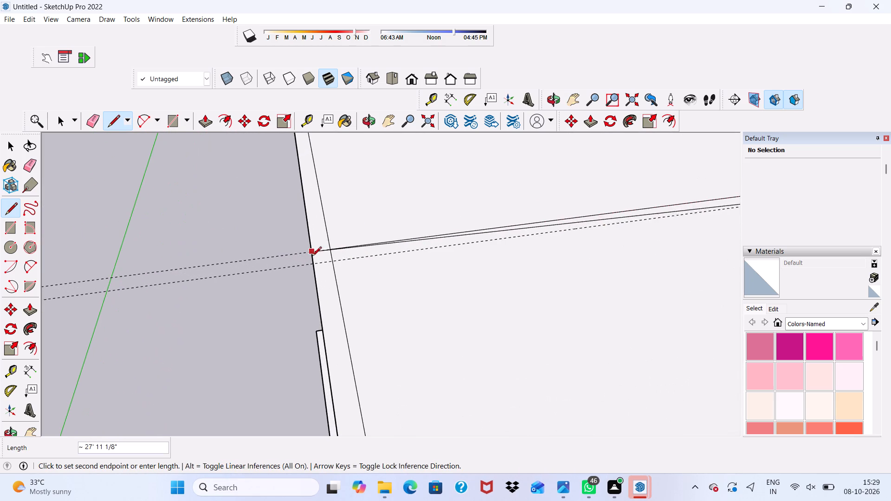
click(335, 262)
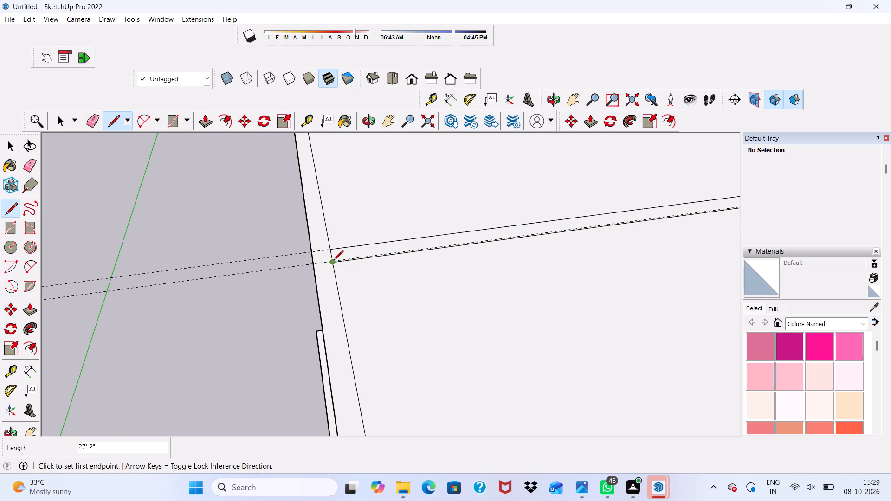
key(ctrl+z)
Draw a 27' 2" line along the front guide, from the notch's inner border line to the opposite side's inner border line.
scroll(392, 250, down, 9)
scroll(634, 199, up, 3)
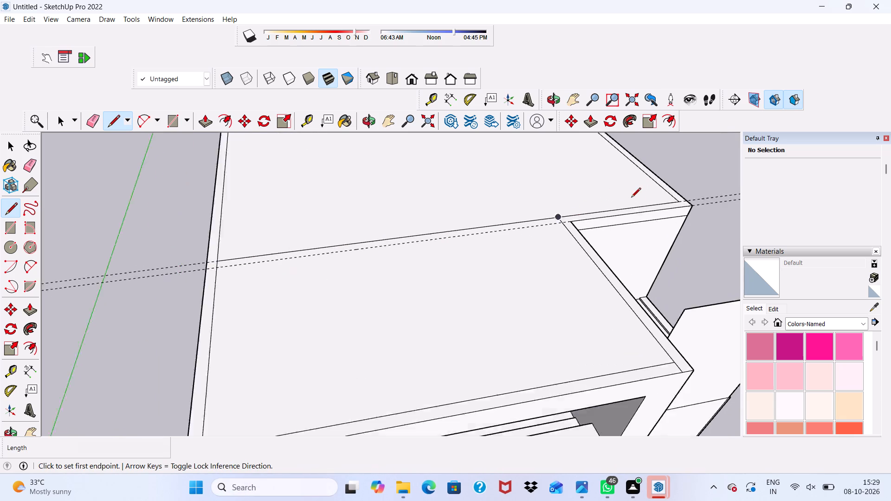
scroll(631, 198, up, 1)
scroll(555, 223, up, 7)
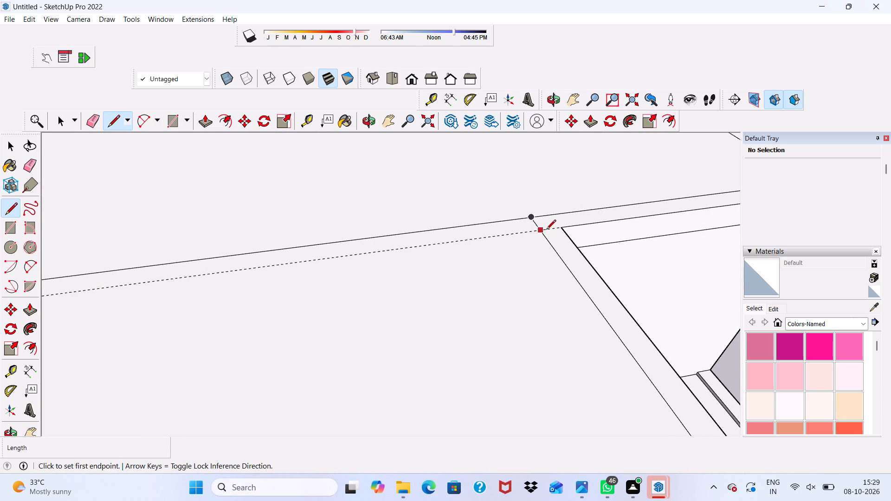
click(542, 232)
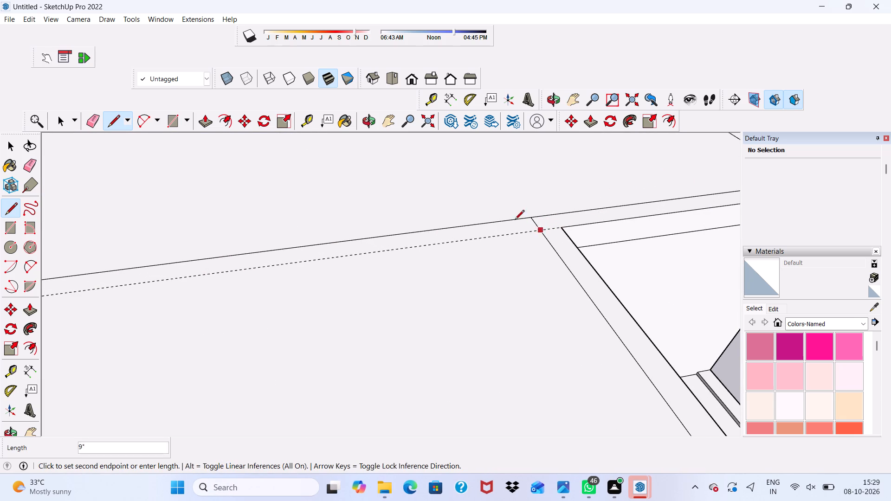
scroll(492, 221, down, 14)
scroll(268, 225, up, 2)
scroll(311, 252, up, 8)
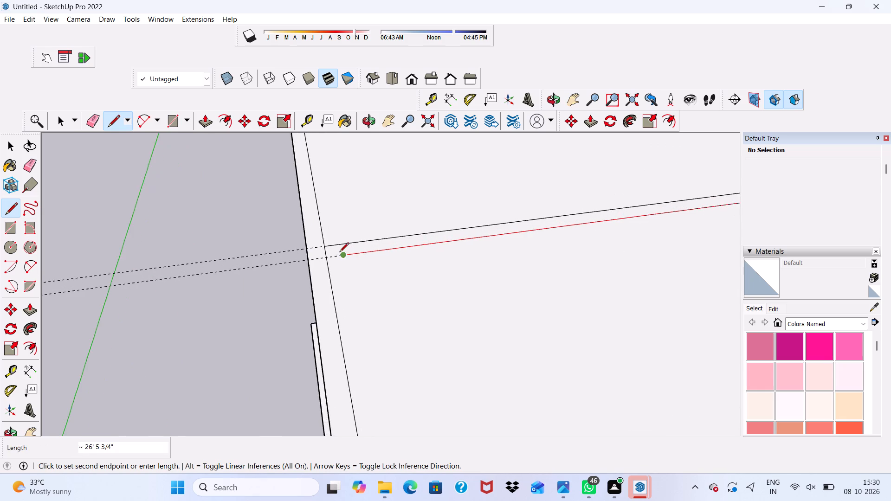
scroll(339, 253, up, 2)
click(321, 260)
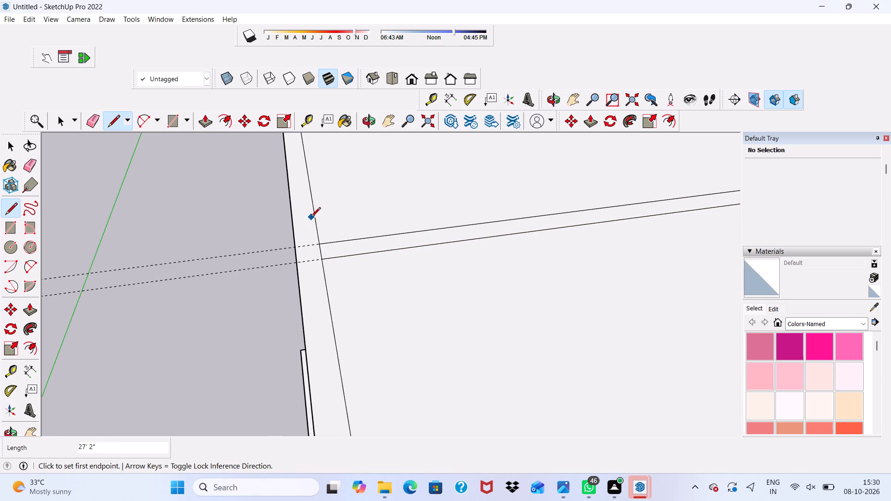
key(space)
scroll(312, 215, down, 4)
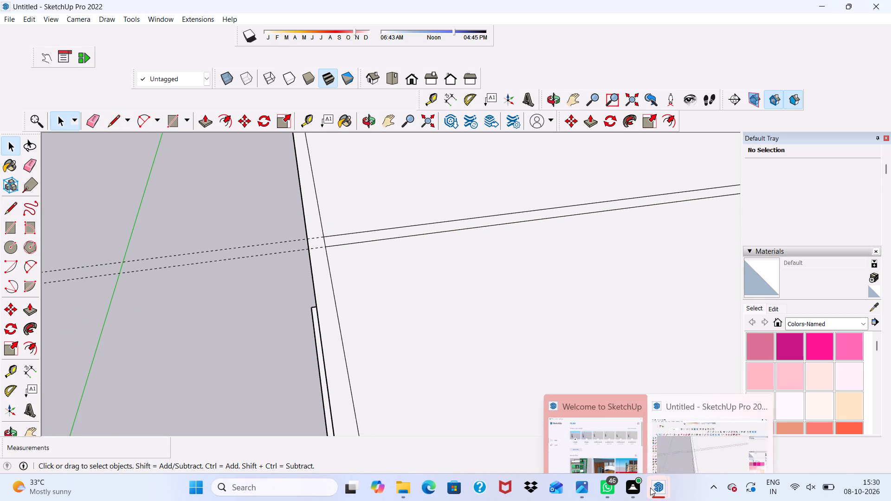
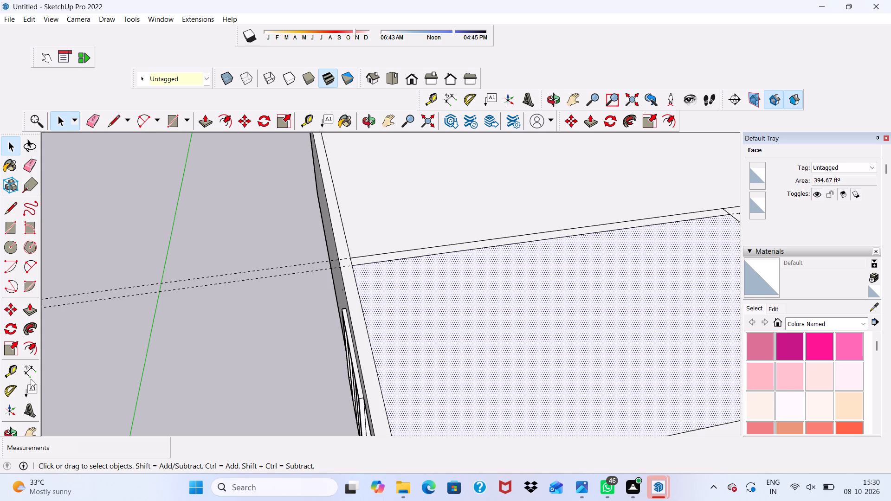
Erase the two dashed guide lines that extend across the building's roof along the cross wall.
scroll(54, 384, down, 5)
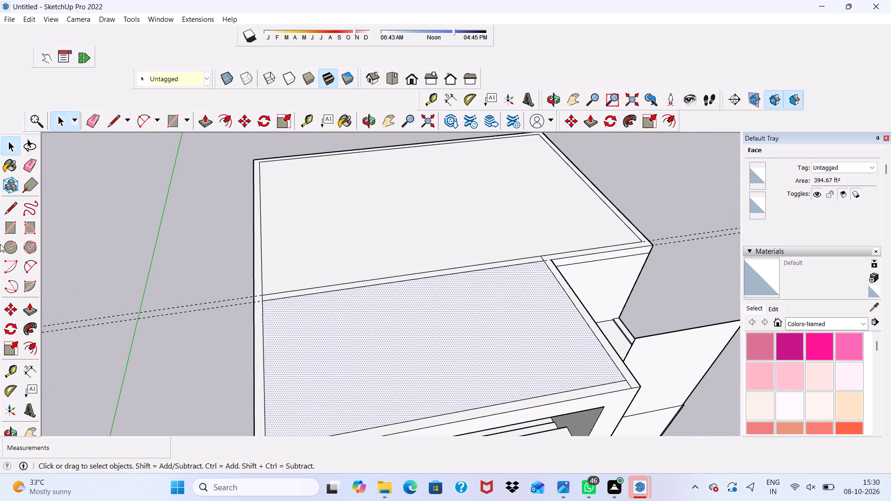
scroll(0, 244, down, 4)
click(94, 120)
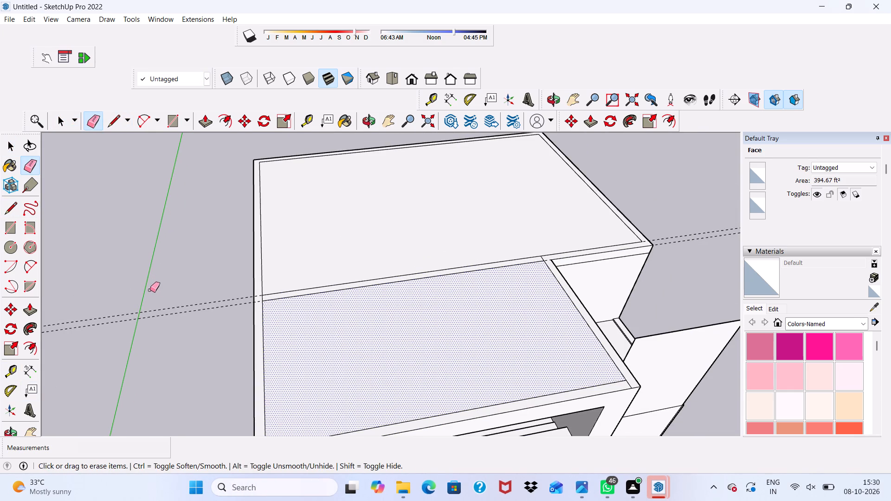
drag(159, 295, 173, 343)
scroll(157, 310, down, 3)
drag(158, 303, 160, 326)
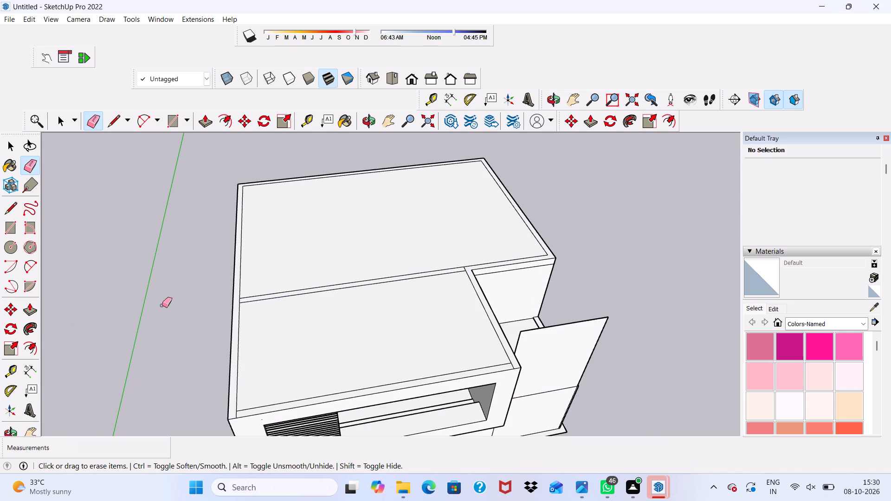
scroll(162, 305, down, 4)
Erase the short edge separating the cross wall outline from the side wall outline at their junction on the roof.
scroll(231, 316, up, 4)
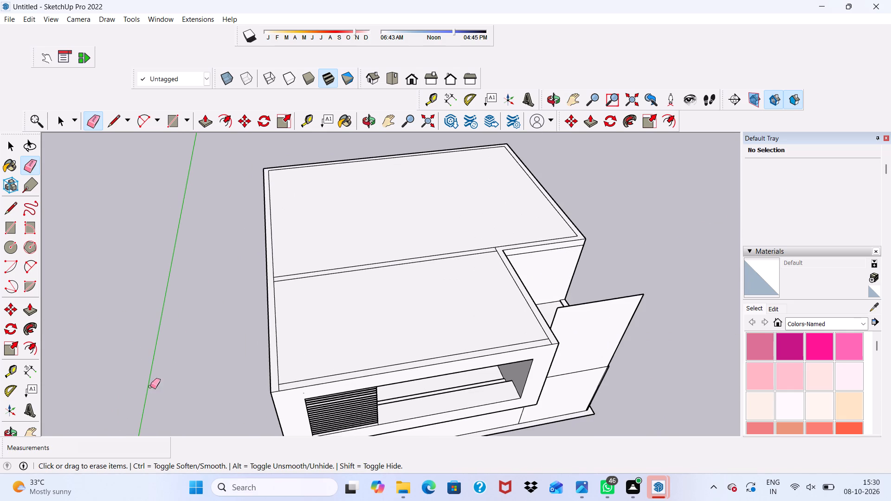
scroll(290, 310, up, 3)
scroll(273, 257, up, 8)
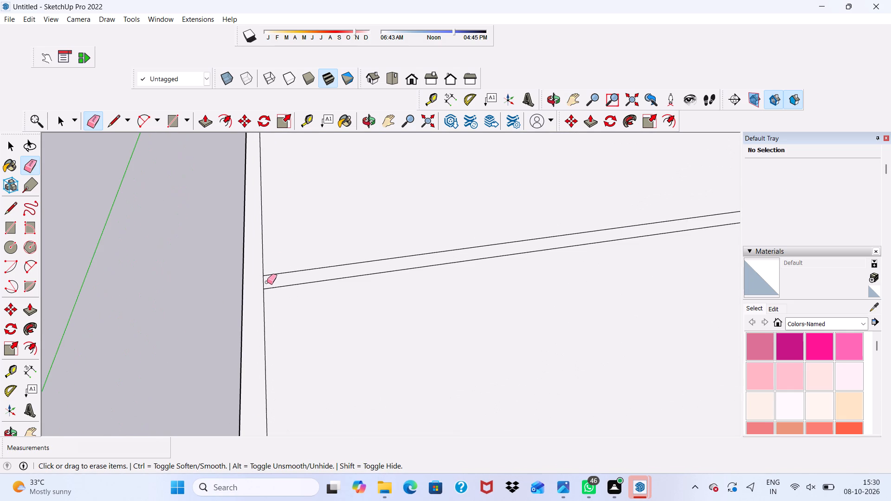
click(267, 283)
click(266, 283)
drag(265, 283, 255, 281)
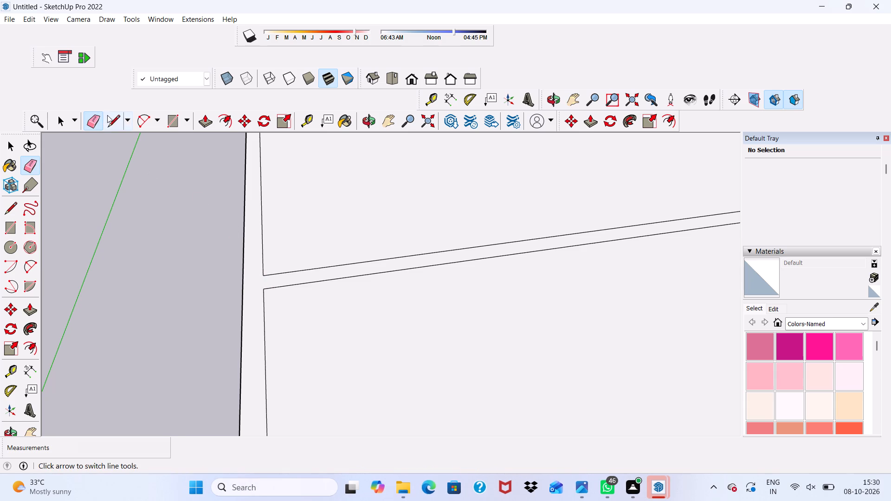
Draw a 9" line from the cross wall's front inner corner to the building's outer side edge.
click(116, 120)
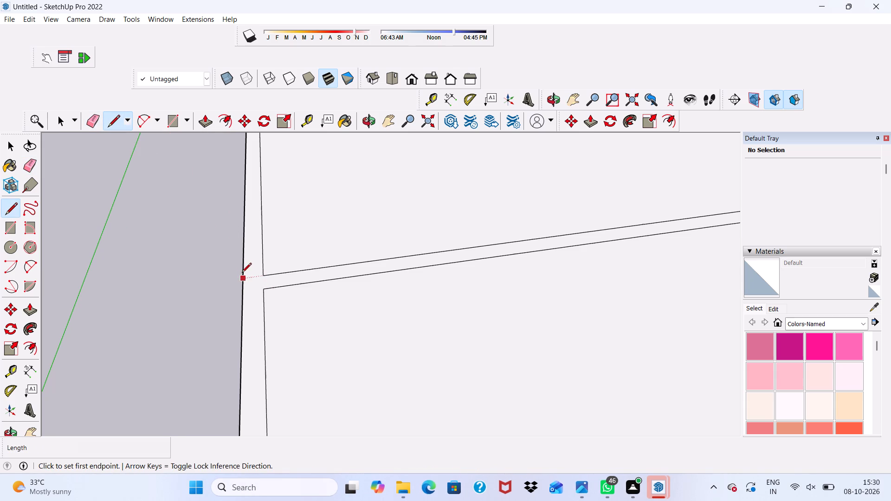
scroll(242, 273, up, 3)
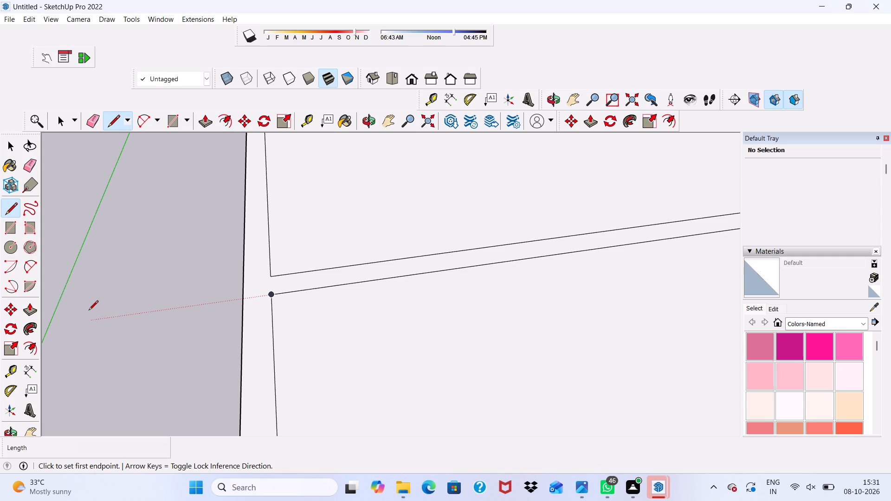
scroll(87, 304, up, 1)
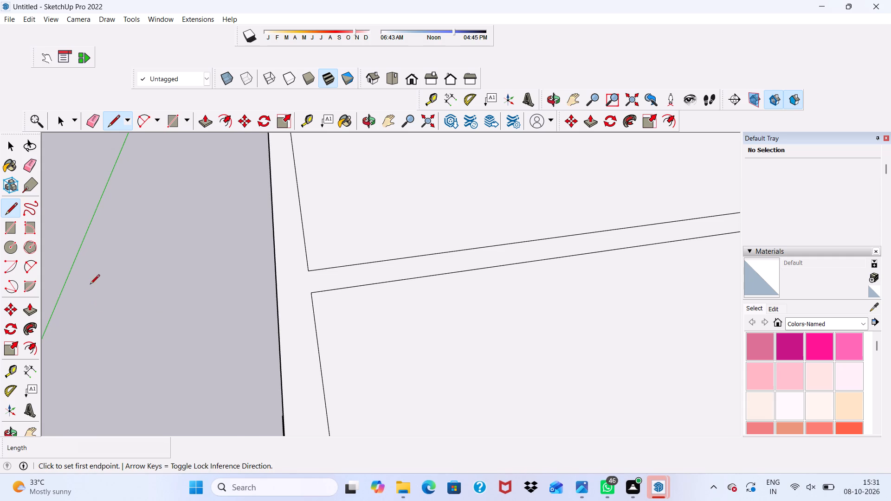
scroll(92, 283, up, 2)
scroll(93, 283, down, 4)
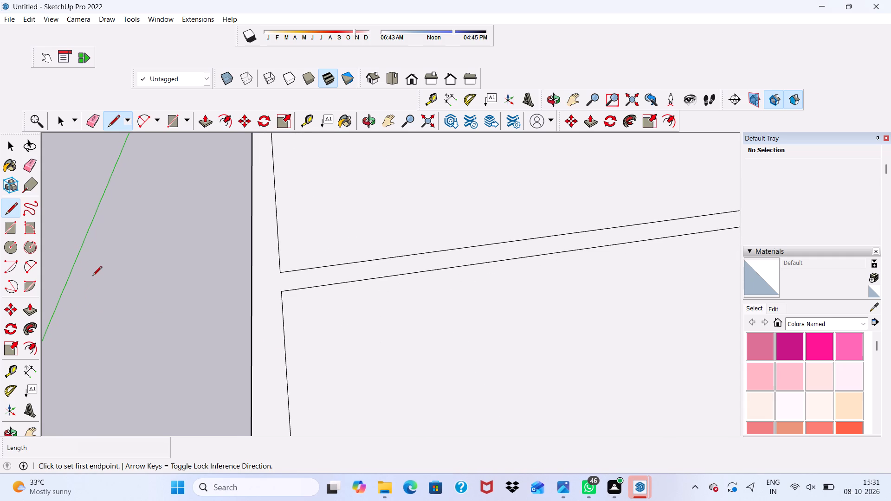
scroll(92, 276, down, 2)
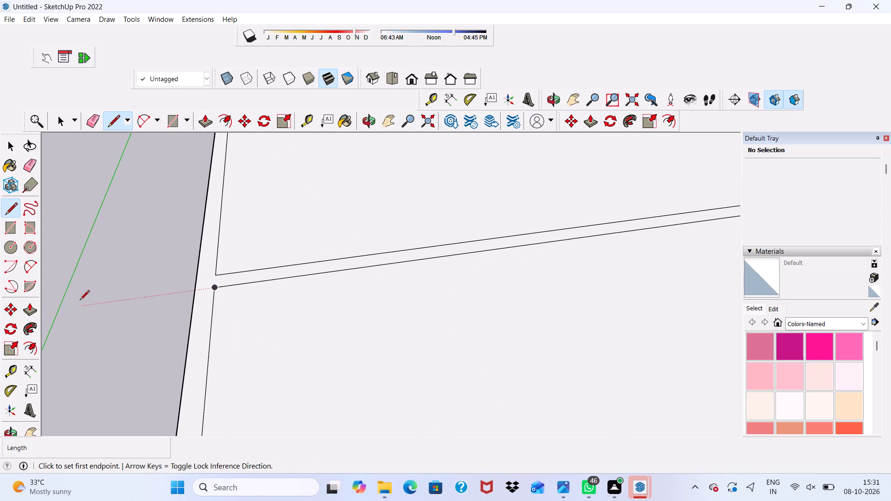
scroll(80, 301, down, 2)
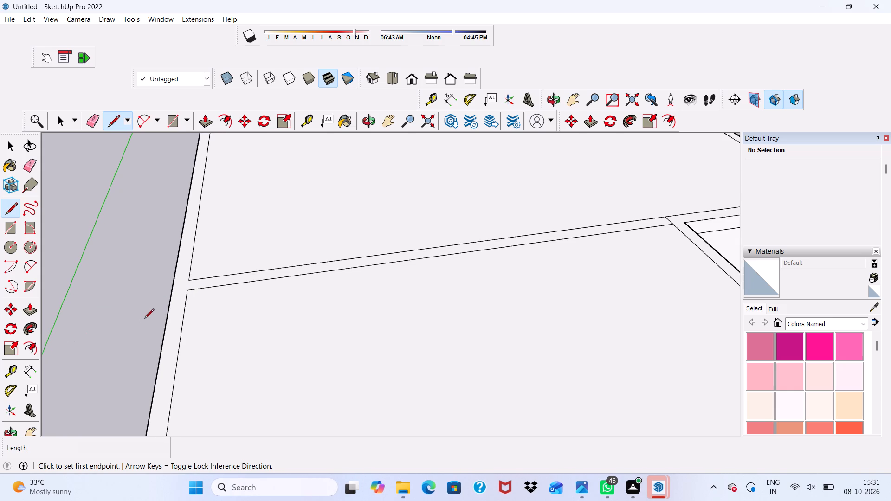
click(190, 293)
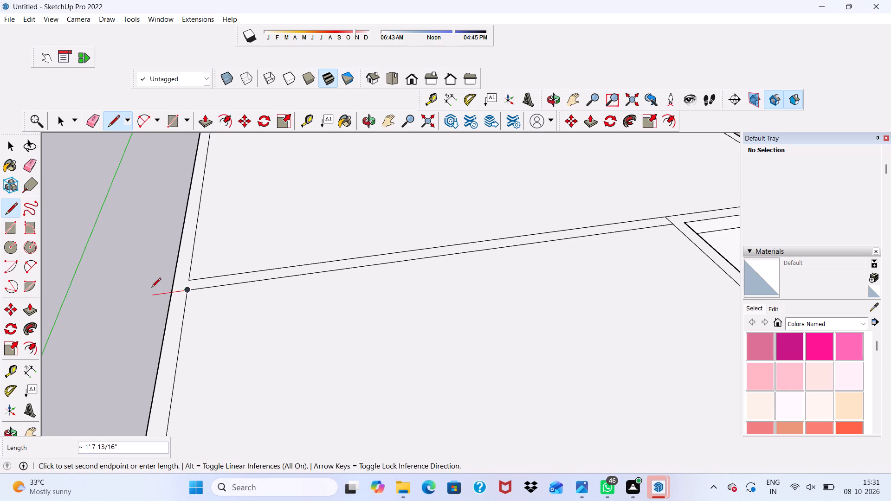
click(174, 292)
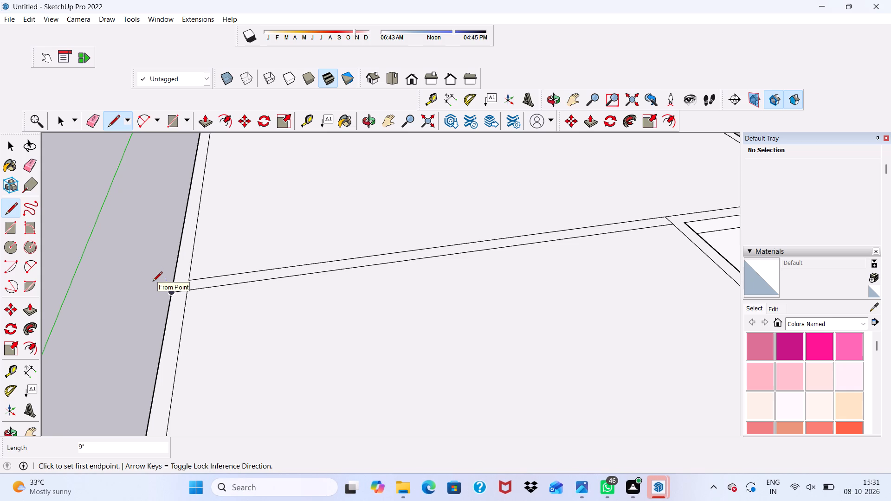
key(space)
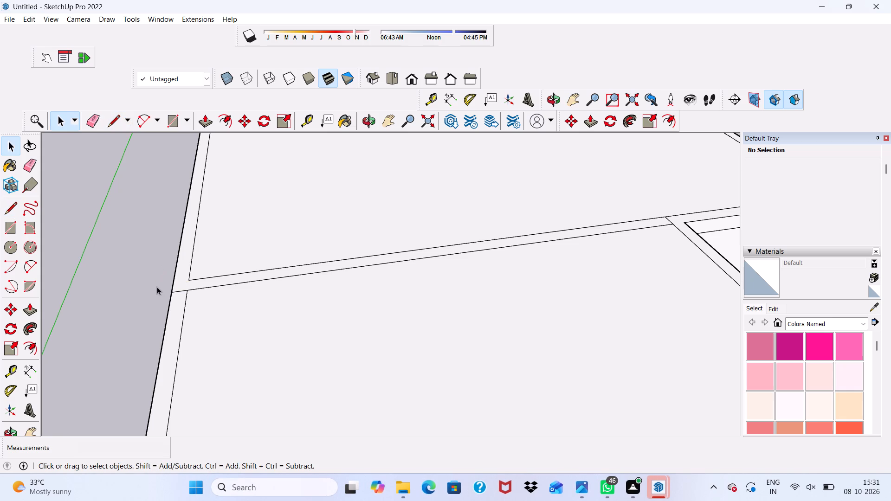
Push/Pull the rear room's wall outline face up by 10'.
scroll(187, 278, up, 2)
click(185, 278)
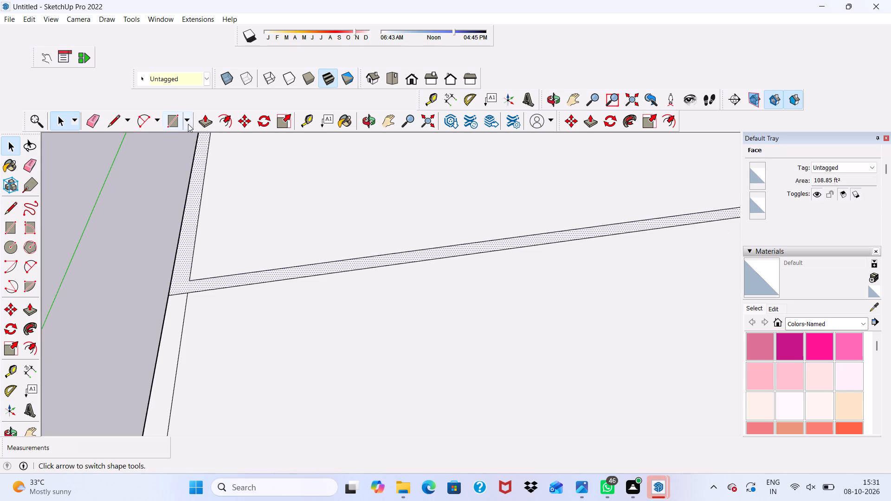
click(211, 126)
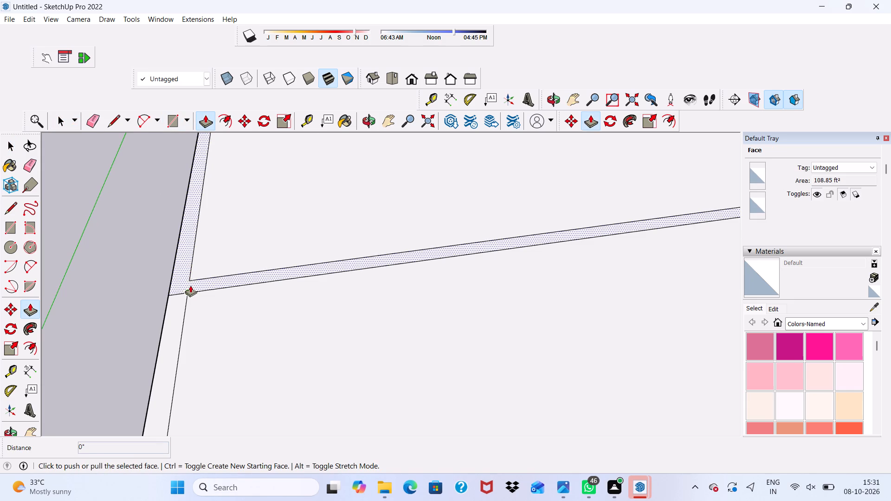
click(189, 283)
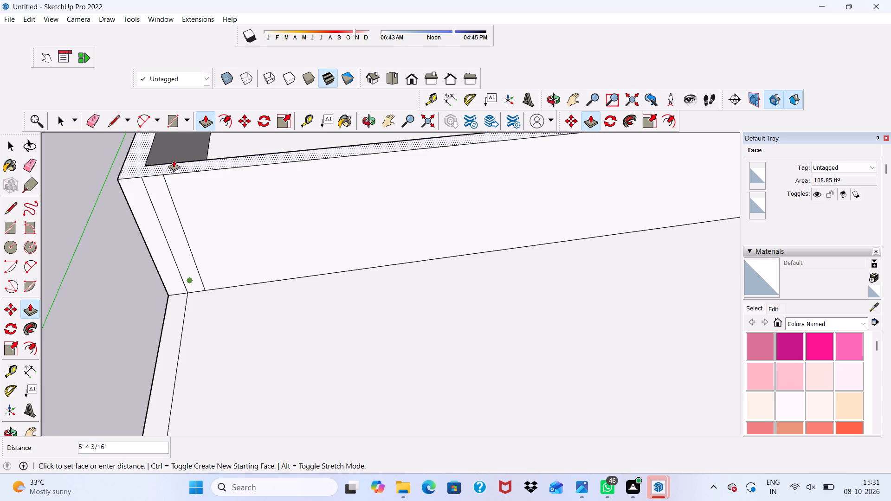
text(10)
key(apostrophe)
key(Return)
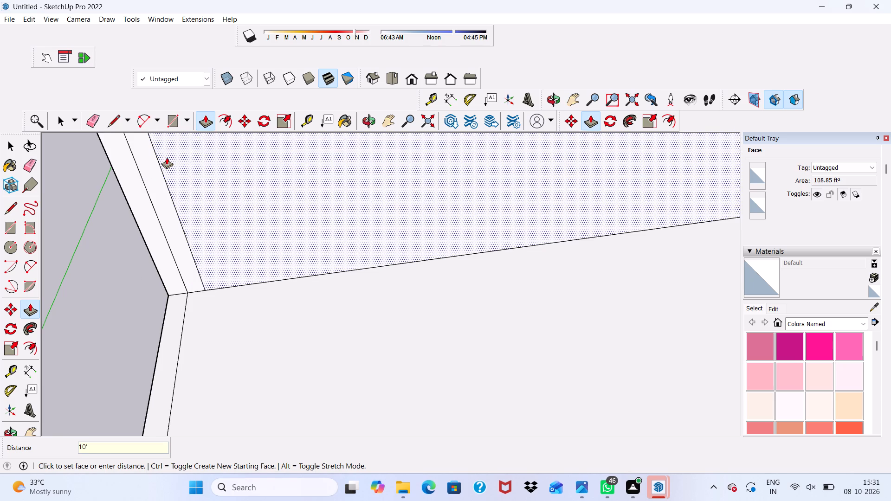
Erase the two leftover vertical edges near the outer end of the raised cross wall's front face.
scroll(156, 176, down, 13)
middle_drag(162, 210, 194, 116)
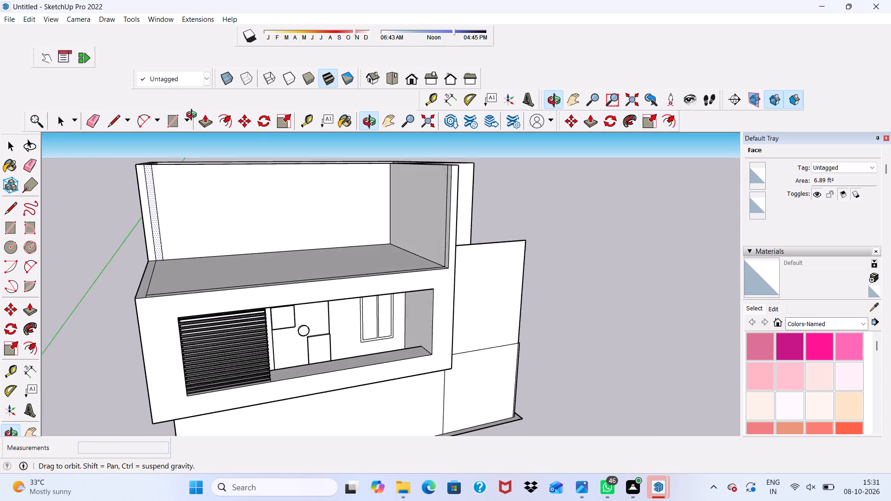
middle_drag(194, 116, 179, 119)
key(space)
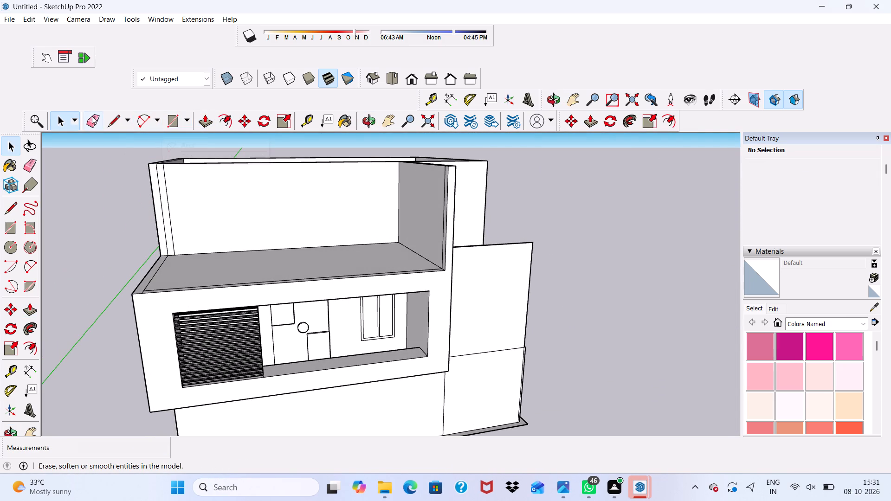
click(96, 119)
drag(176, 200, 169, 208)
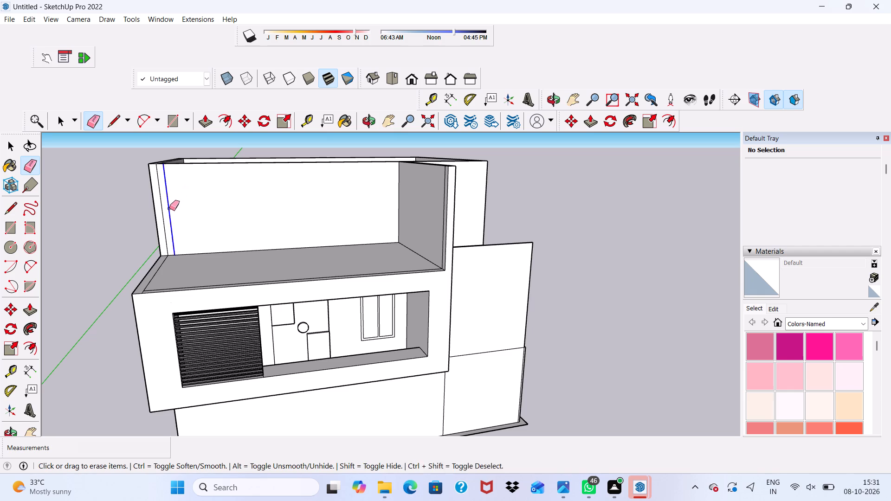
drag(169, 208, 168, 209)
click(161, 197)
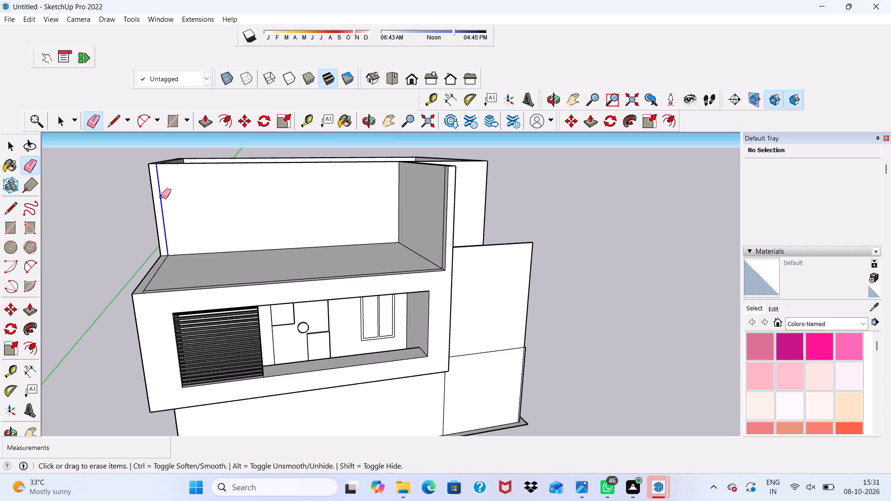
Examine the raised upper walls and the front terrace from several angles.
scroll(157, 182, down, 4)
middle_drag(265, 189, 339, 202)
scroll(265, 189, down, 1)
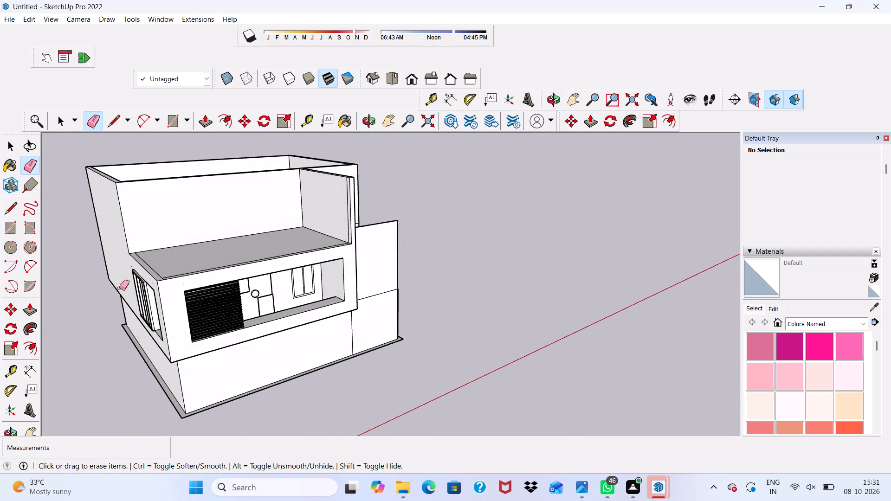
scroll(110, 289, up, 4)
scroll(129, 173, down, 1)
middle_drag(129, 173, 81, 255)
scroll(130, 202, up, 3)
scroll(133, 194, down, 4)
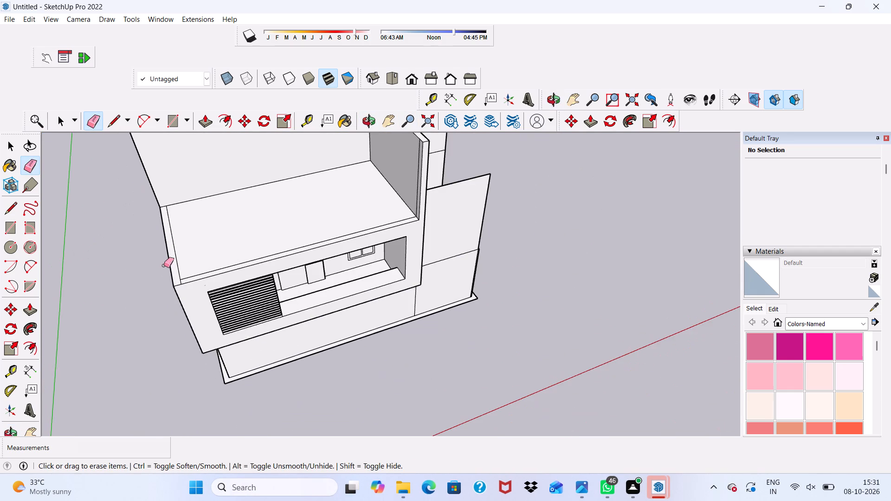
middle_drag(165, 266, 131, 100)
scroll(192, 213, up, 3)
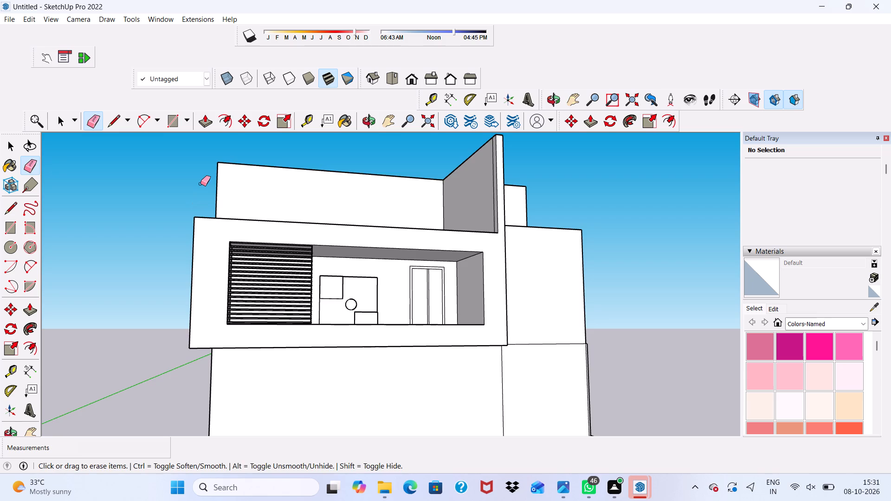
middle_drag(200, 184, 285, 250)
scroll(200, 184, down, 1)
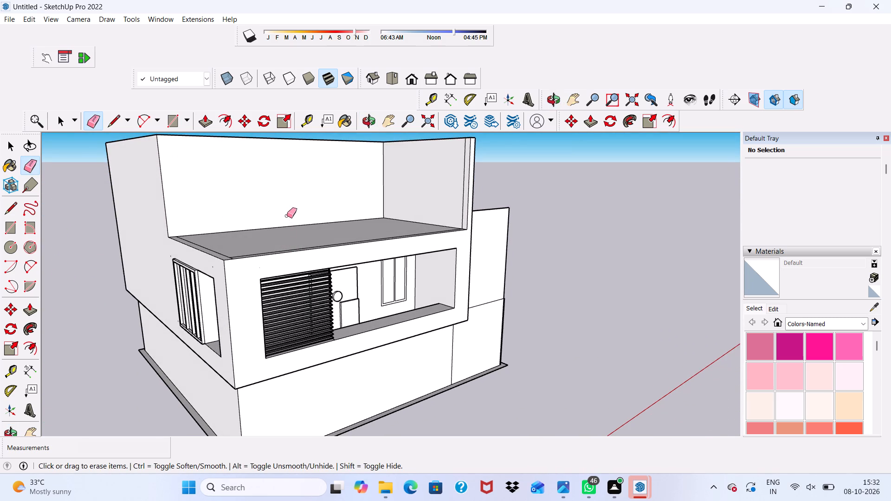
key(space)
scroll(286, 214, down, 1)
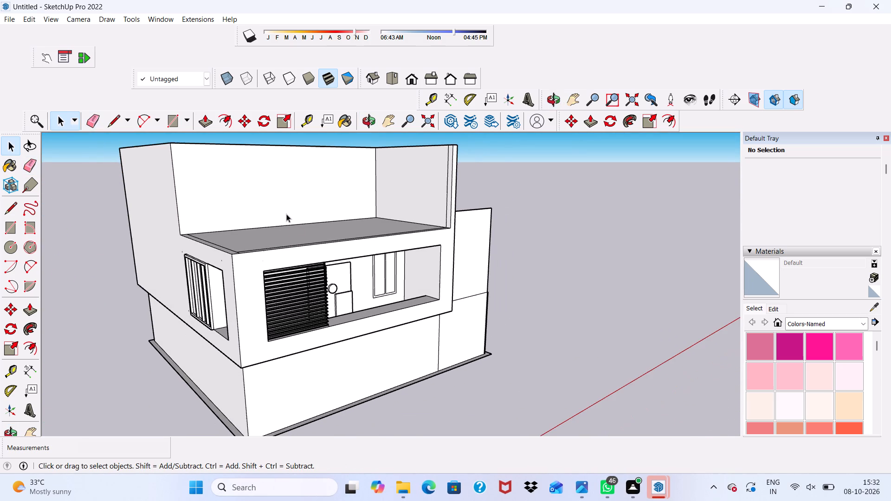
scroll(286, 214, up, 2)
middle_drag(278, 217, 192, 230)
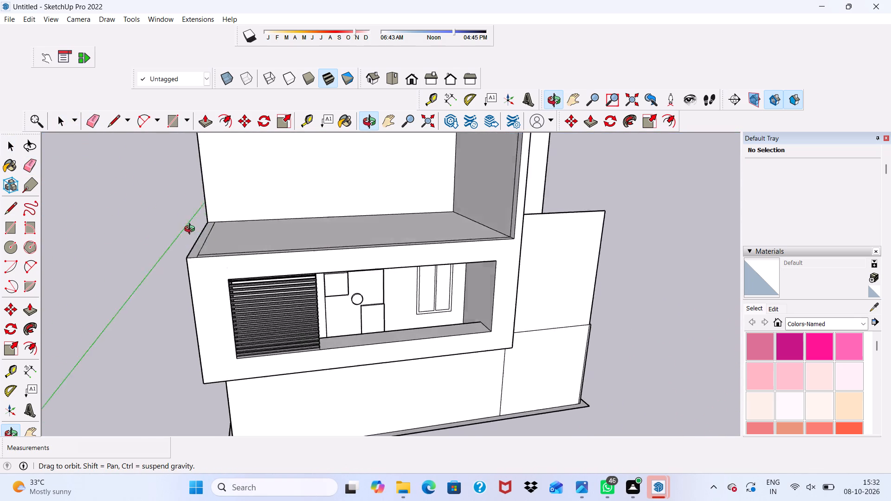
middle_drag(192, 230, 159, 227)
scroll(276, 222, up, 2)
middle_drag(281, 245, 221, 175)
scroll(223, 186, up, 5)
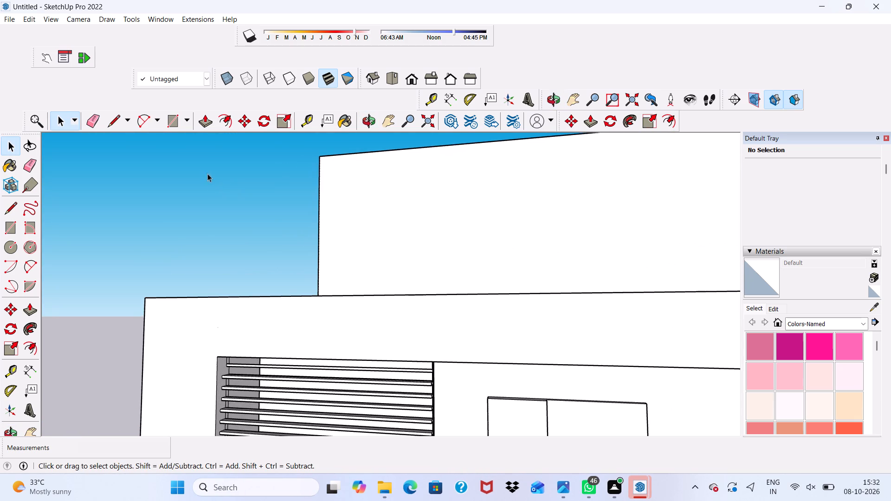
Erase the short stray edge at the front outer corner of the terrace's border outline.
scroll(205, 168, down, 1)
middle_drag(205, 168, 123, 234)
scroll(123, 215, up, 3)
scroll(271, 312, up, 2)
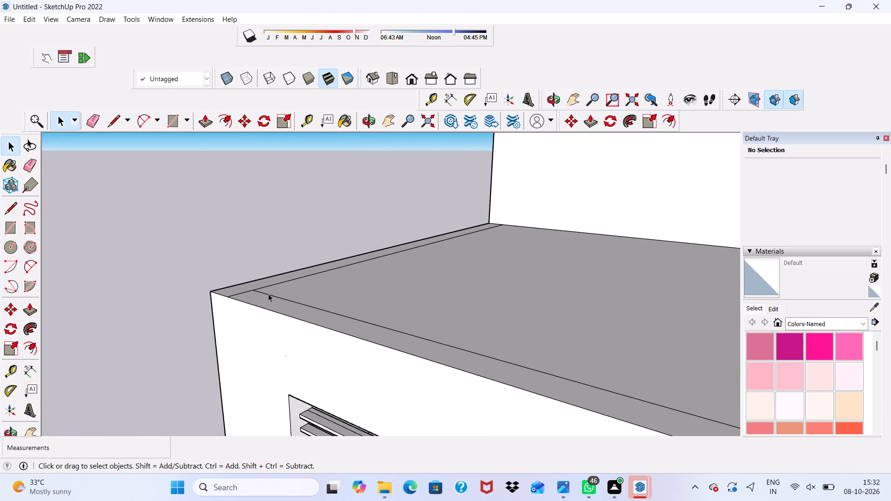
scroll(268, 294, up, 1)
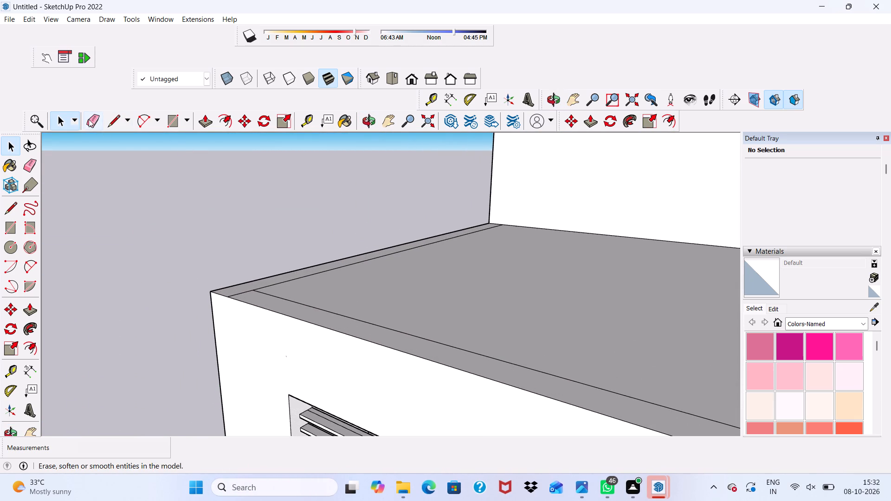
click(90, 119)
drag(238, 290, 241, 297)
scroll(232, 238, down, 11)
middle_drag(397, 248, 556, 168)
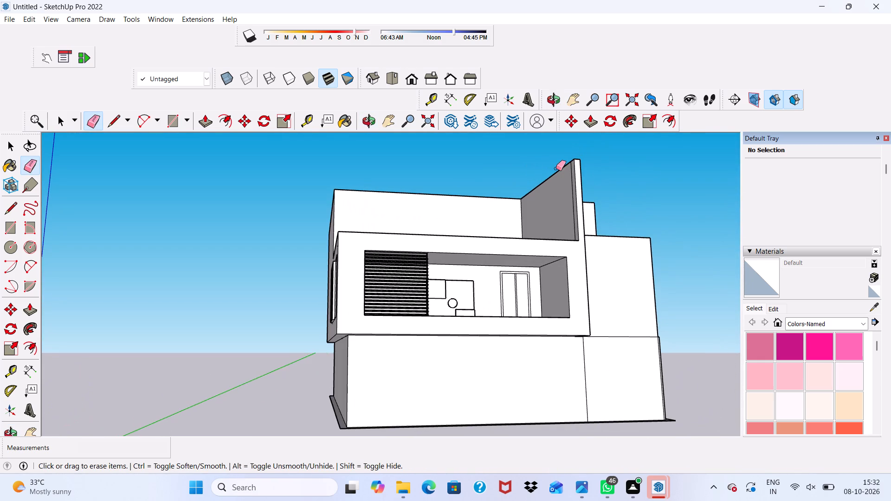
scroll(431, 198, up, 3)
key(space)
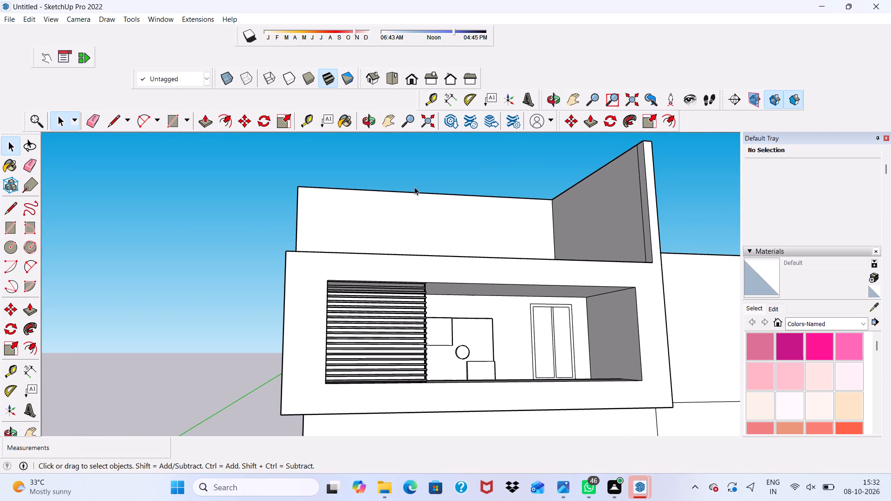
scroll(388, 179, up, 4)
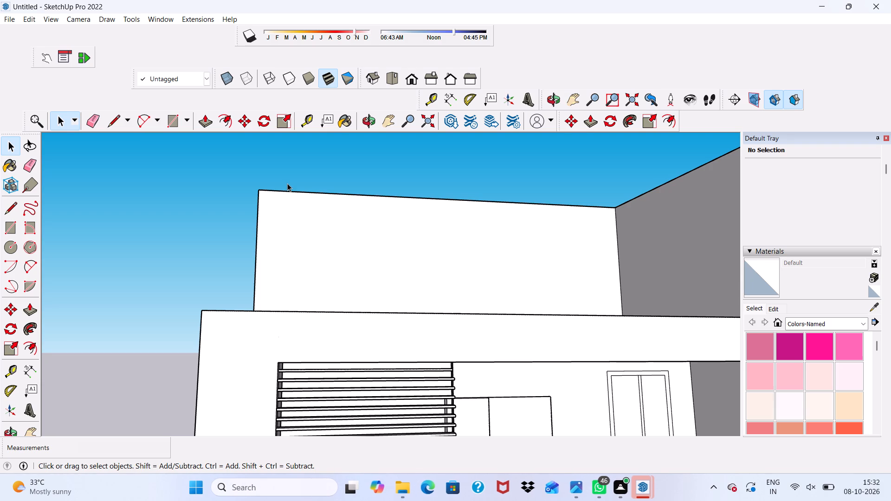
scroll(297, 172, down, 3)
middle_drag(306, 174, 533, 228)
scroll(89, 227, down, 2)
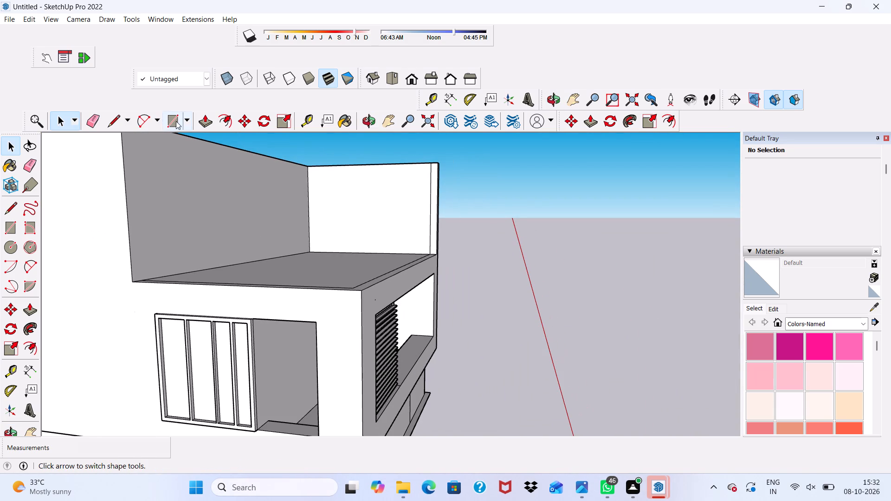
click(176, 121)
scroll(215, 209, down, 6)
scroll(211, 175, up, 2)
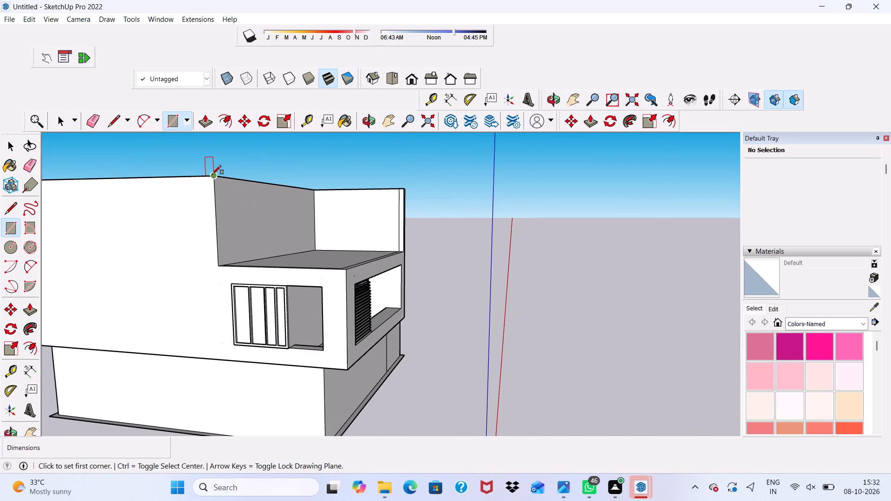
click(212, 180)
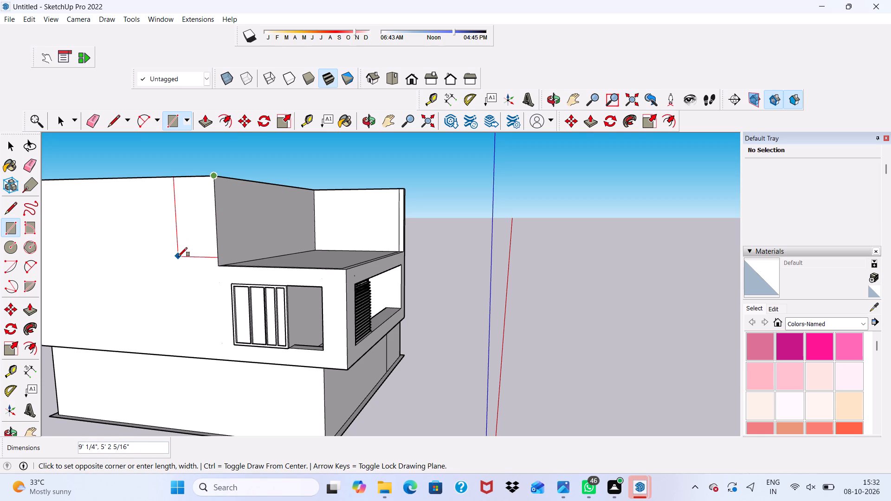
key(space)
Draw a rectangle about 3'6" wide by 9'11" high down from the upper side wall's top edge, just behind the terrace corner.
click(172, 111)
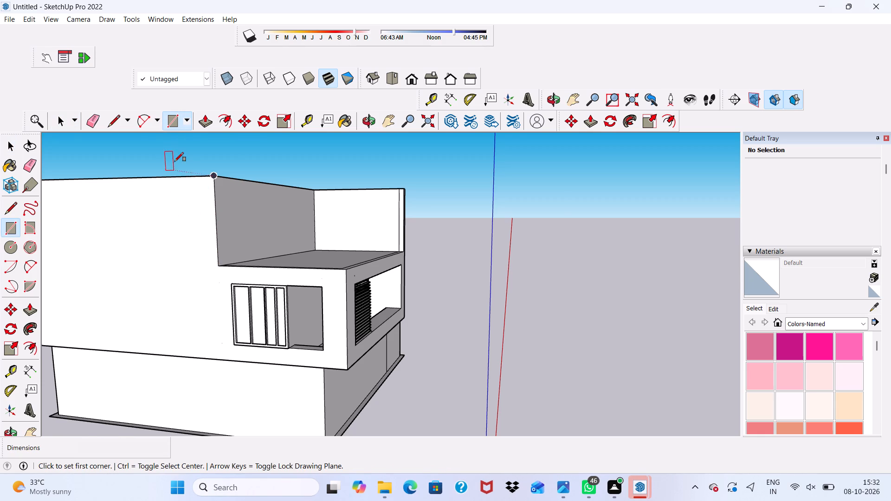
scroll(230, 182, up, 1)
click(201, 177)
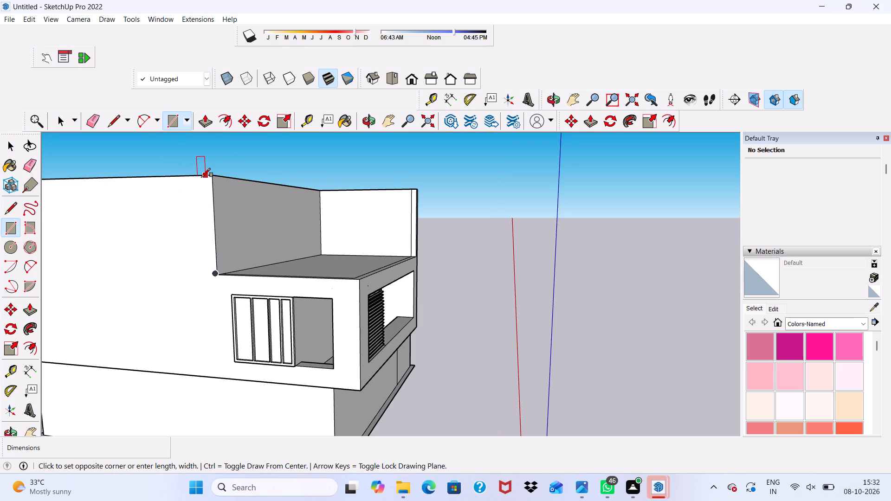
scroll(142, 255, down, 4)
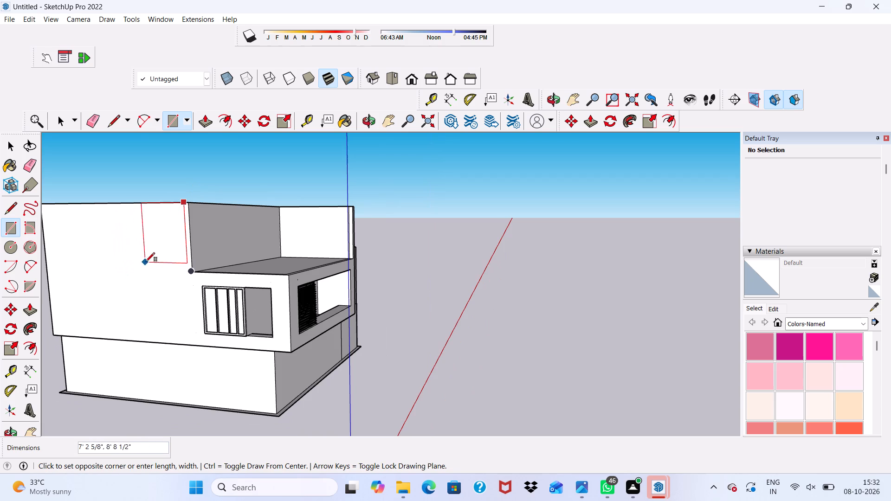
scroll(146, 262, up, 1)
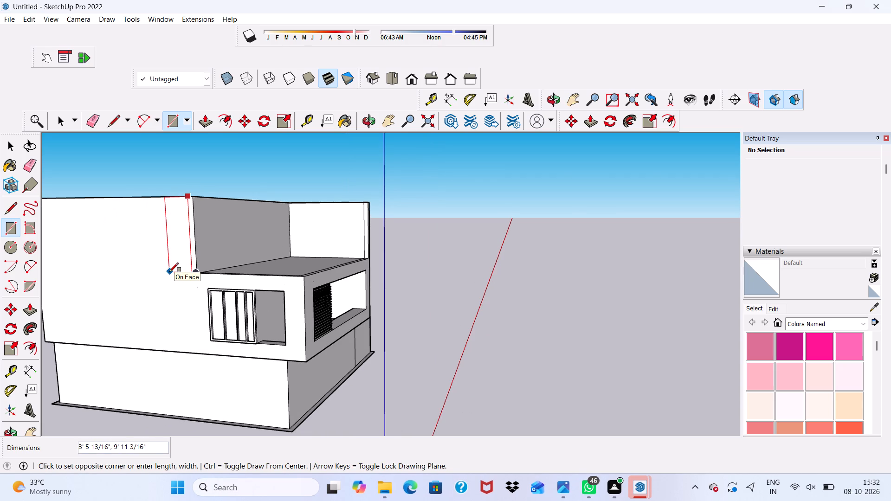
click(169, 272)
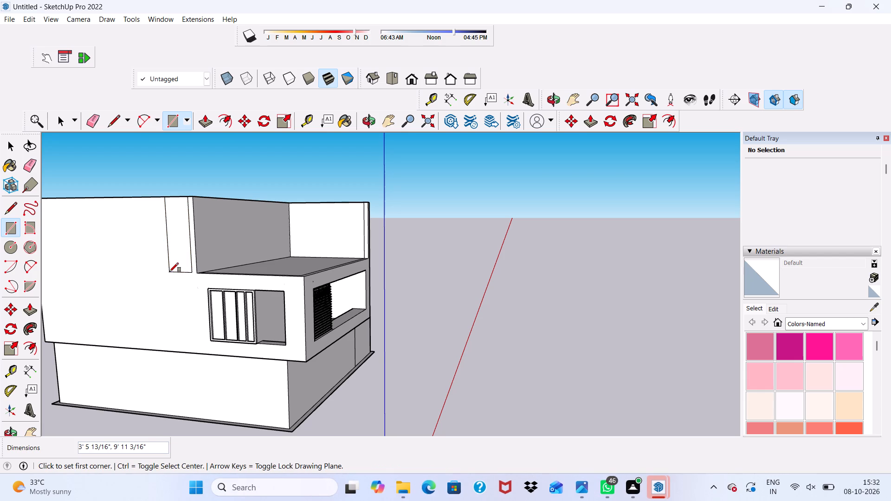
key(space)
Examine the new side-wall outline, the raised upper walls and the front terrace from several angles.
scroll(195, 235, down, 1)
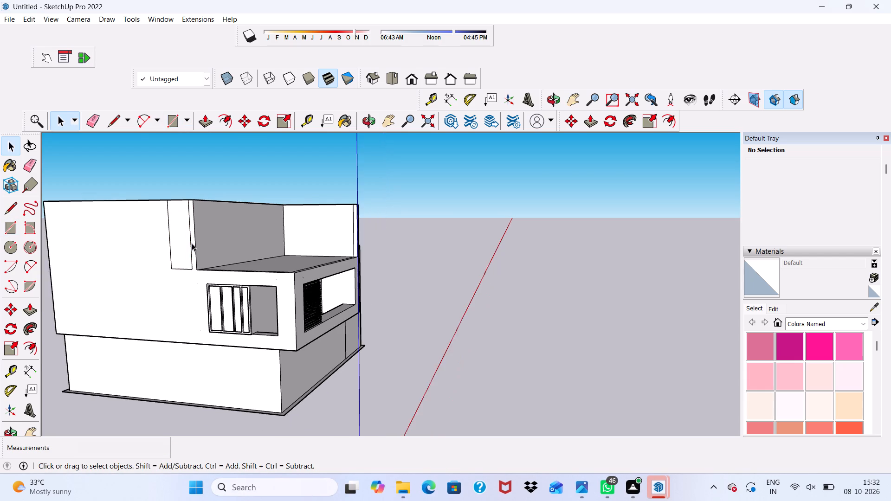
scroll(206, 234, up, 3)
scroll(198, 232, down, 1)
scroll(197, 215, up, 2)
scroll(192, 214, down, 5)
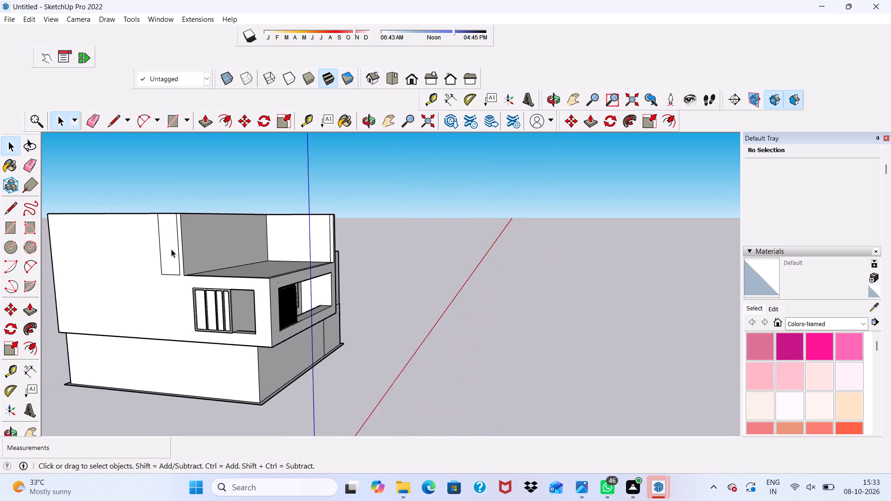
scroll(171, 249, down, 2)
middle_drag(171, 249, 153, 340)
scroll(181, 125, up, 4)
scroll(157, 199, up, 3)
scroll(121, 244, up, 2)
scroll(119, 237, down, 1)
middle_drag(119, 237, 159, 164)
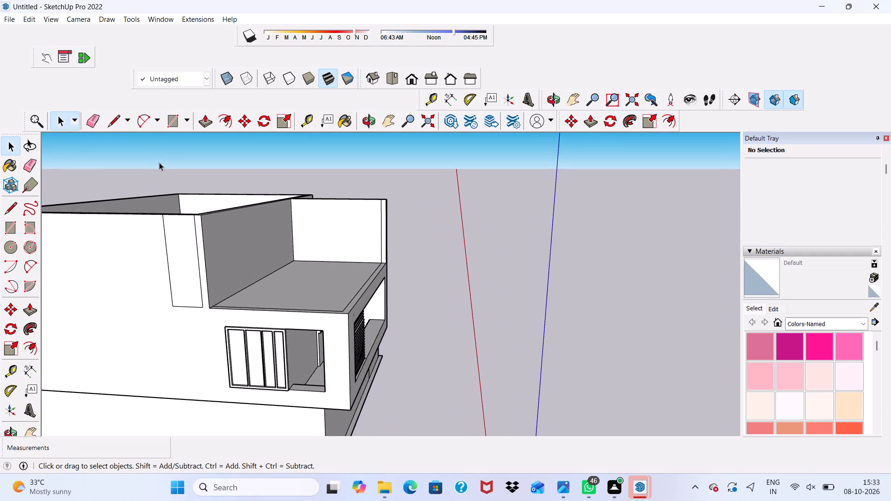
scroll(158, 161, up, 1)
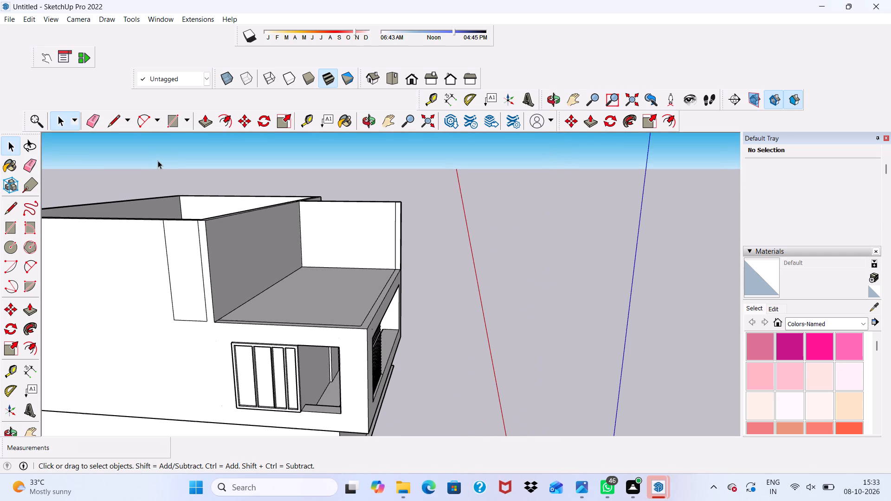
middle_drag(158, 161, 53, 221)
scroll(315, 209, up, 1)
scroll(316, 207, down, 1)
middle_drag(316, 206, 117, 157)
scroll(424, 243, up, 2)
middle_drag(438, 219, 394, 215)
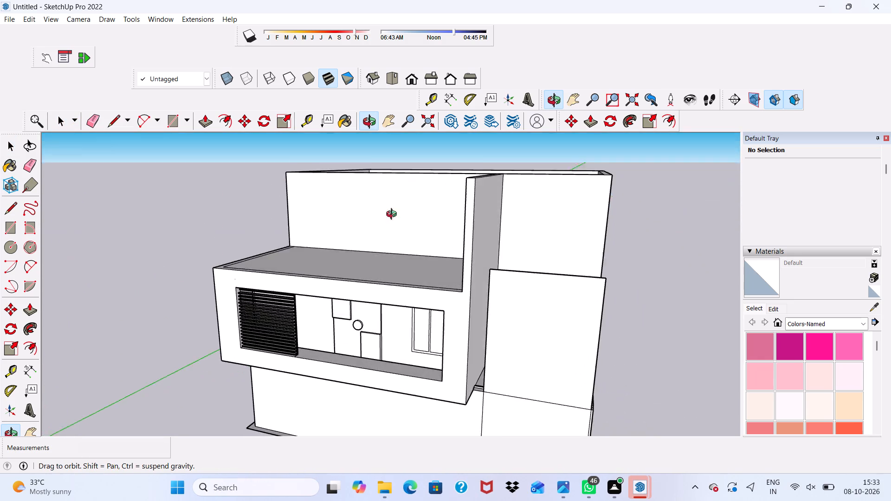
middle_drag(394, 215, 416, 255)
scroll(487, 207, up, 3)
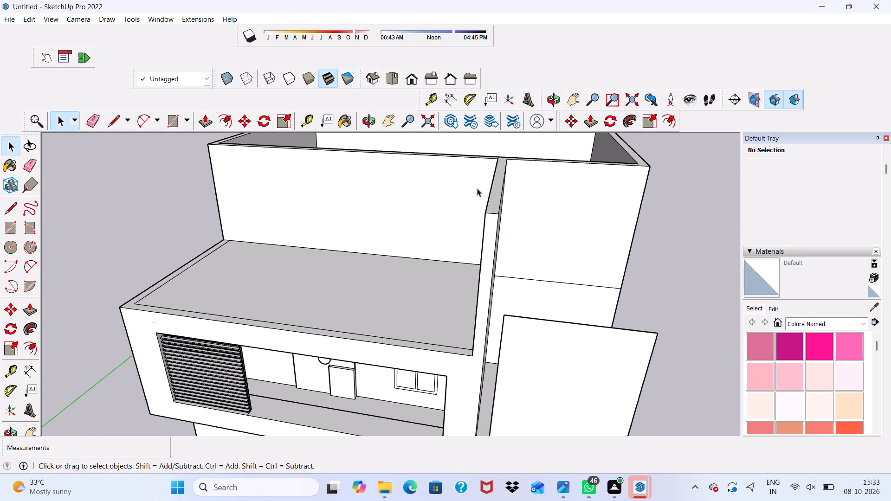
scroll(459, 180, down, 7)
middle_drag(476, 211, 499, 182)
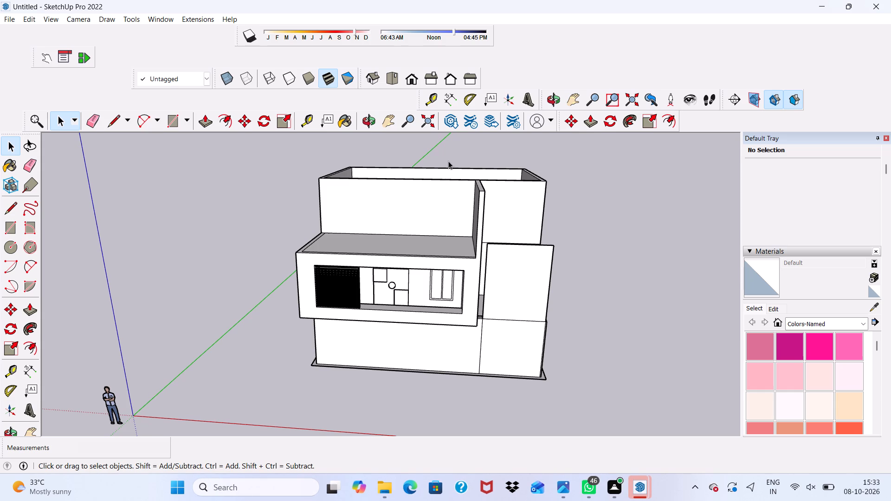
scroll(476, 220, down, 1)
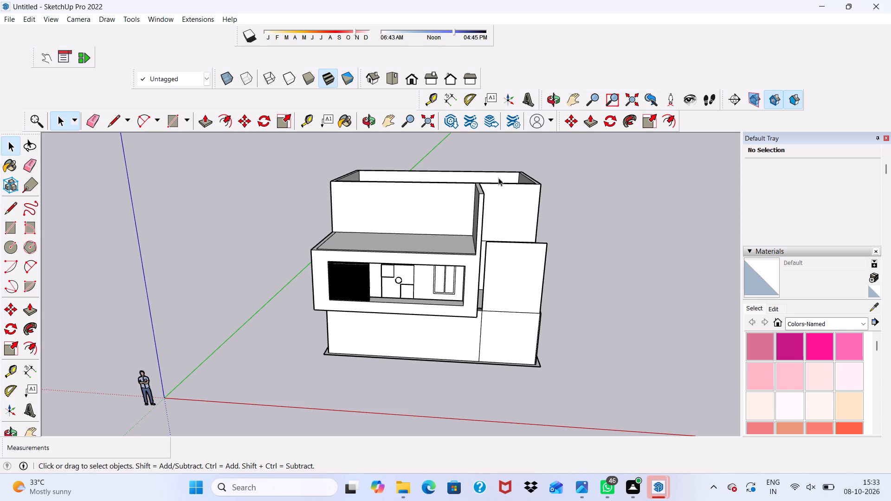
scroll(485, 196, down, 1)
middle_drag(484, 194, 476, 141)
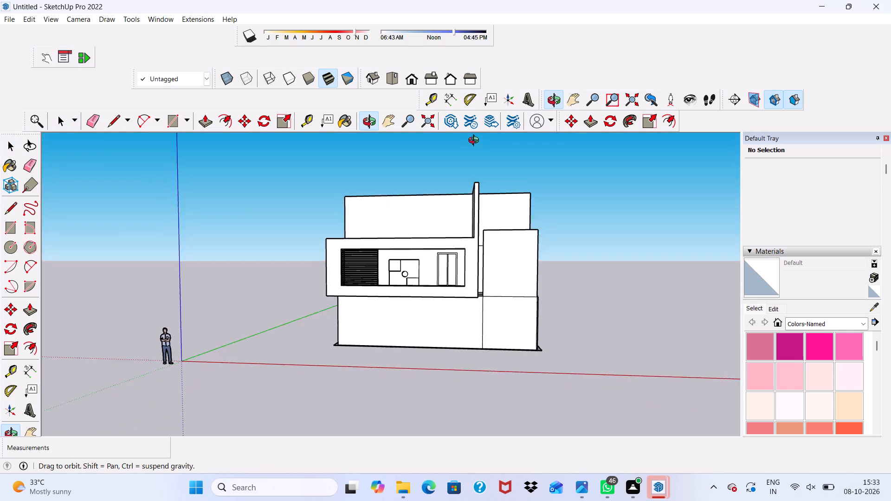
middle_drag(476, 141, 498, 183)
scroll(482, 172, up, 6)
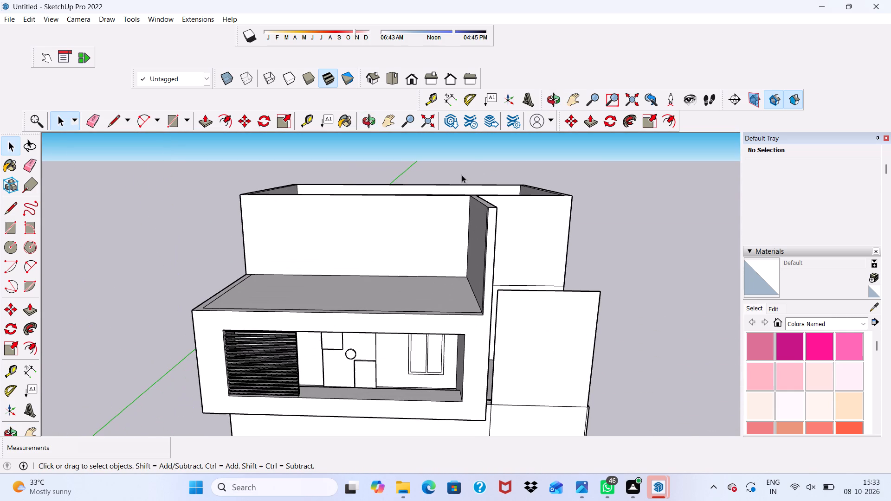
scroll(461, 174, down, 2)
middle_drag(461, 174, 576, 206)
scroll(549, 199, down, 1)
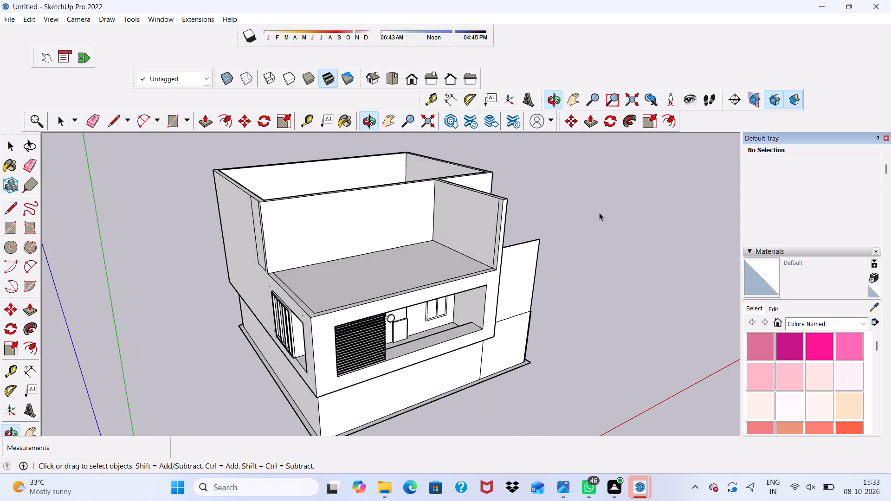
Offset the tall rectangle's outline on the upper side wall inward by 3".
scroll(323, 219, up, 3)
middle_drag(278, 214, 483, 219)
scroll(226, 263, up, 3)
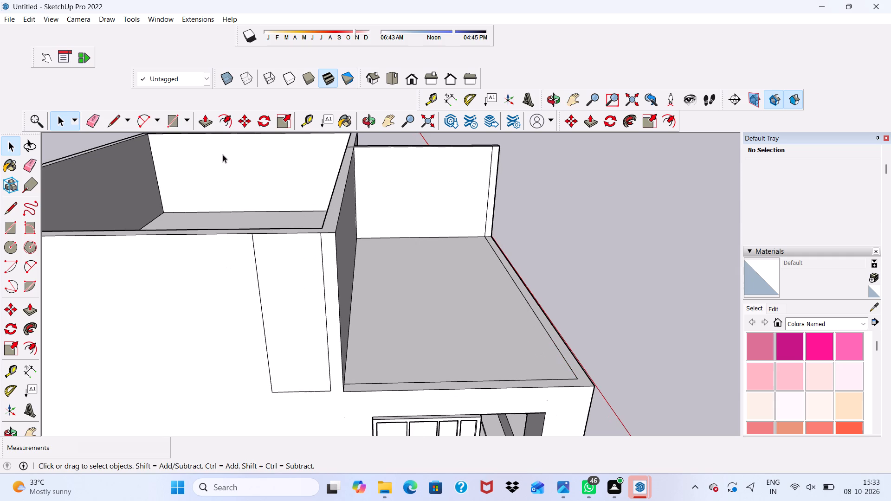
click(232, 121)
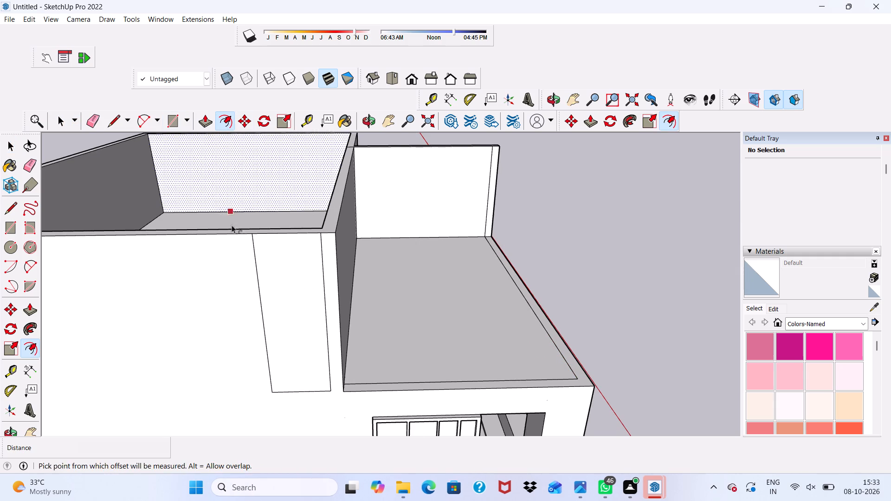
click(265, 280)
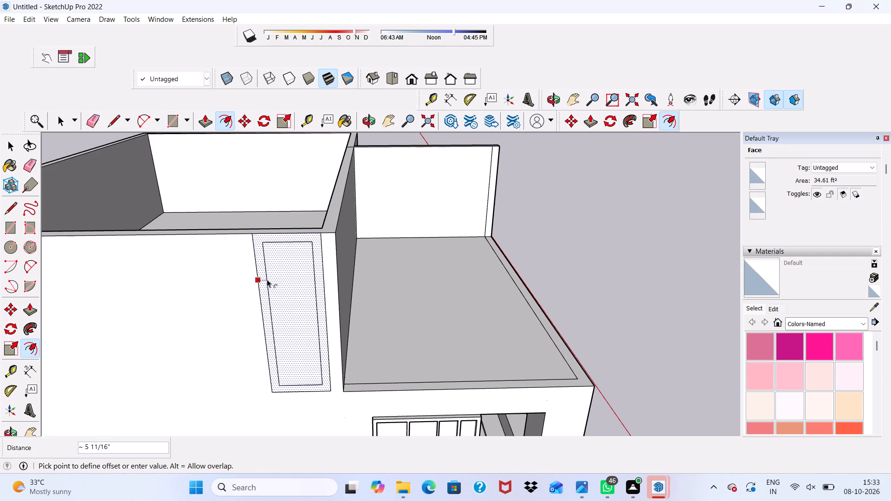
key(3)
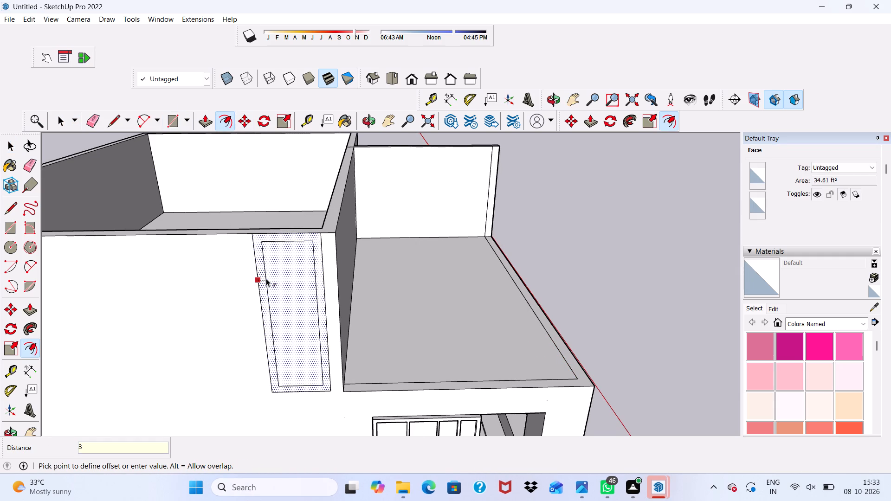
key(shift+quotedbl)
key(Return)
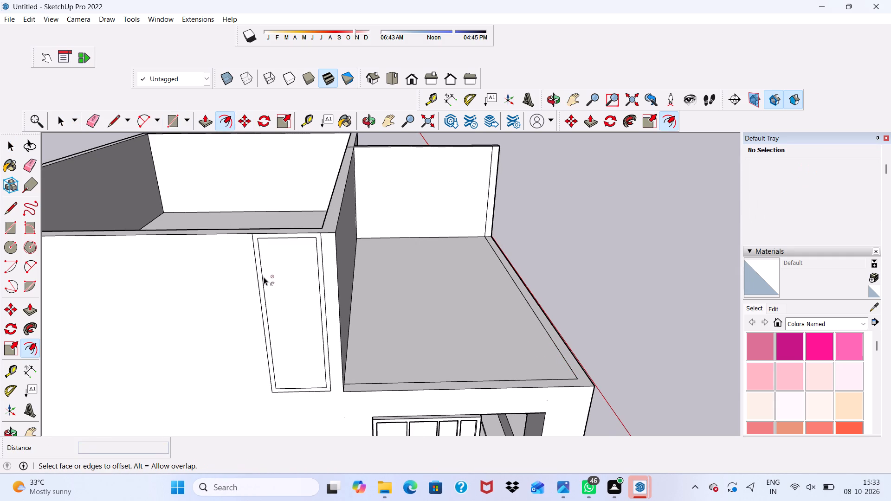
key(space)
Push/Pull the border face around the tall side-wall rectangle outward by 3" to form a projecting frame.
scroll(284, 233, up, 2)
scroll(185, 192, up, 1)
scroll(569, 249, down, 2)
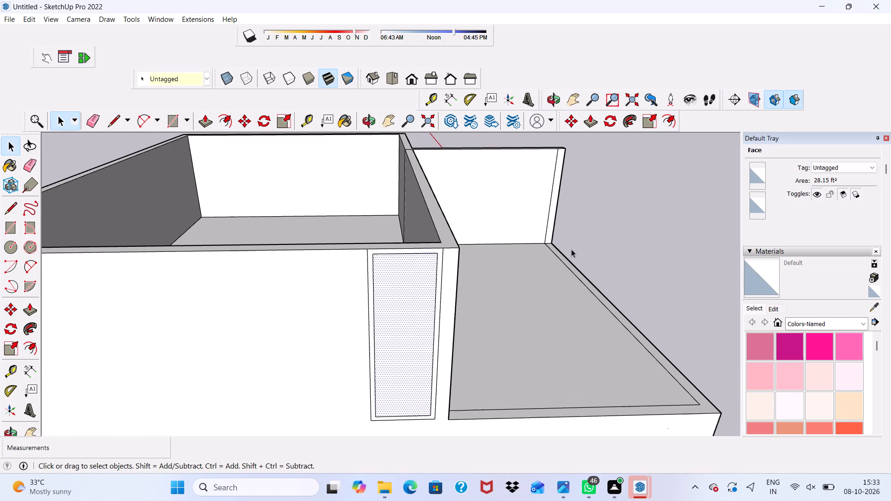
click(647, 224)
scroll(453, 273, up, 2)
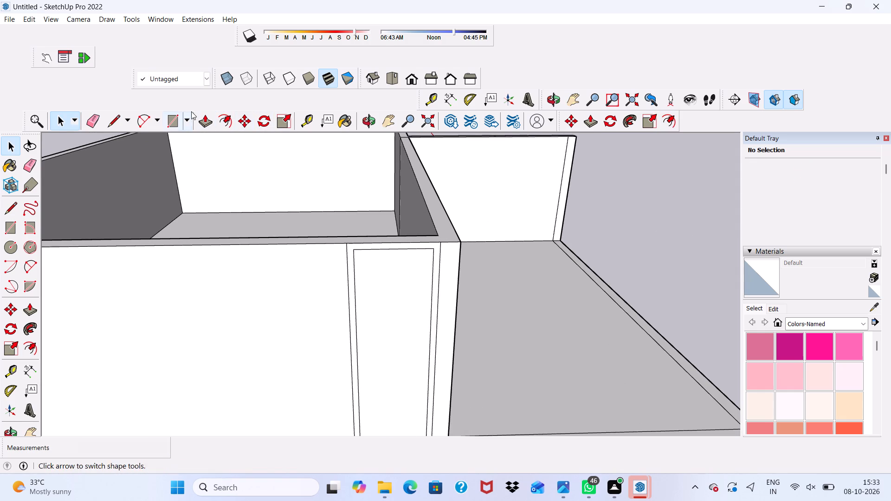
click(211, 126)
scroll(328, 262, down, 1)
scroll(320, 336, up, 4)
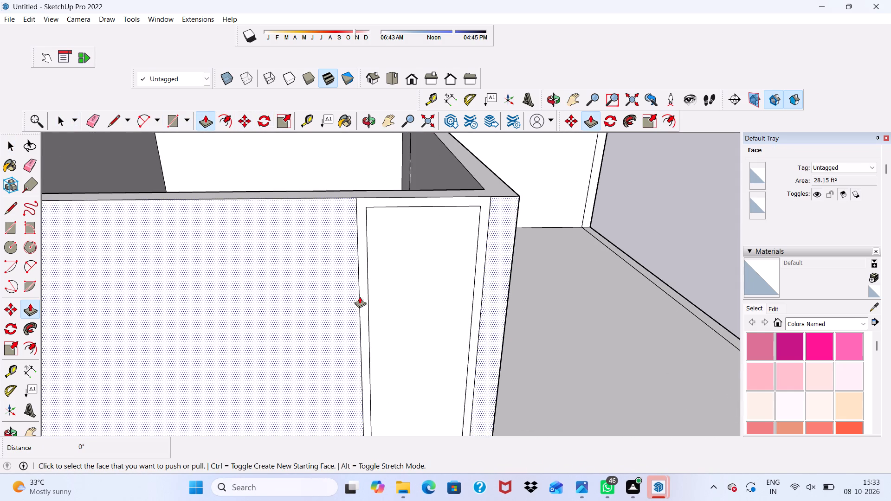
click(362, 296)
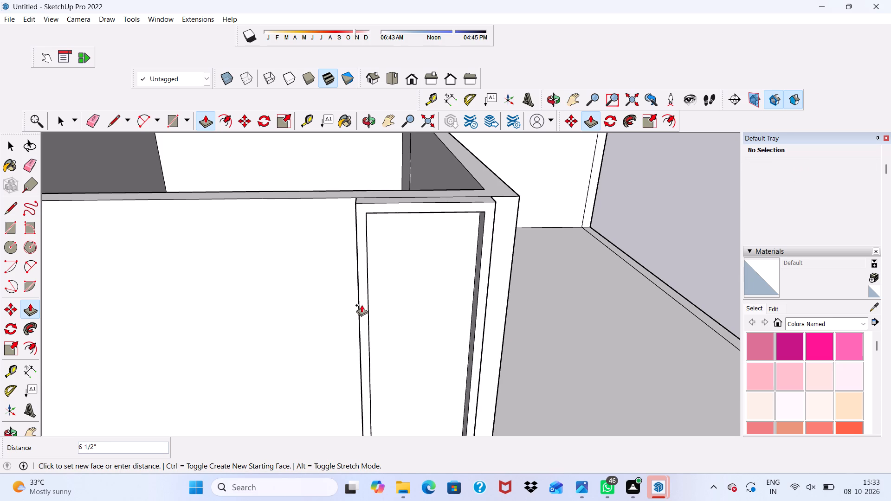
text(4")
key(BackSpace)
key(BackSpace)
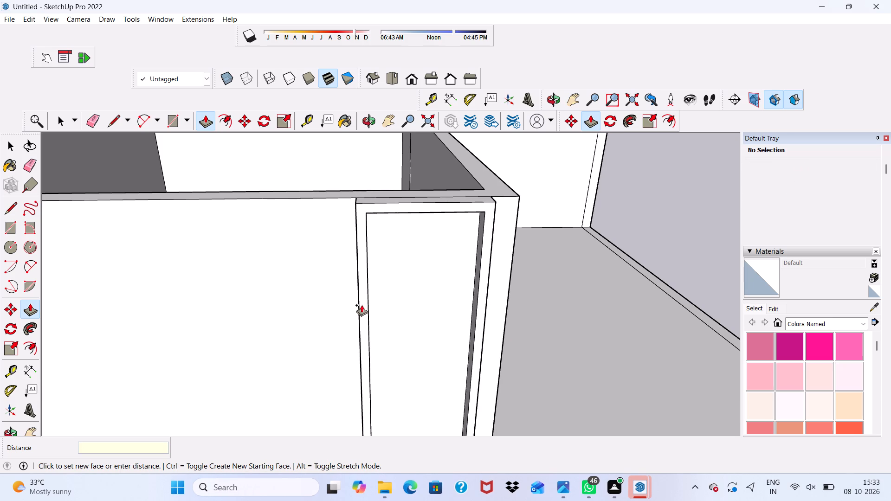
key(3)
key(shift+quotedbl)
key(Return)
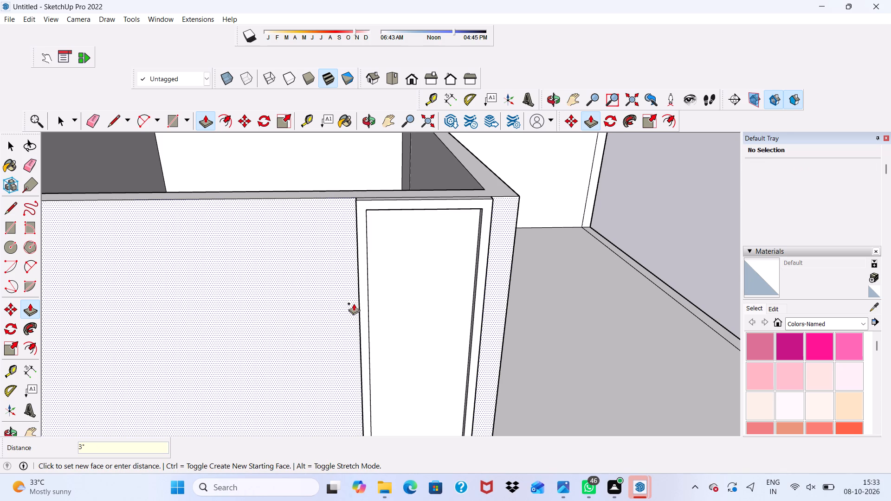
Examine the projecting frame on the upper side wall and its alignment with the terrace and the window below.
scroll(67, 431, down, 6)
scroll(229, 369, down, 1)
middle_drag(178, 359, 179, 328)
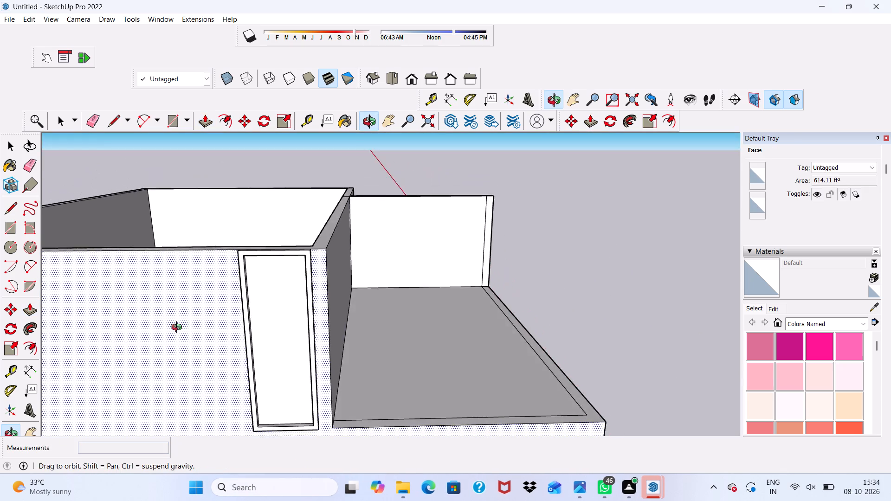
middle_drag(179, 328, 194, 312)
scroll(366, 298, up, 1)
key(space)
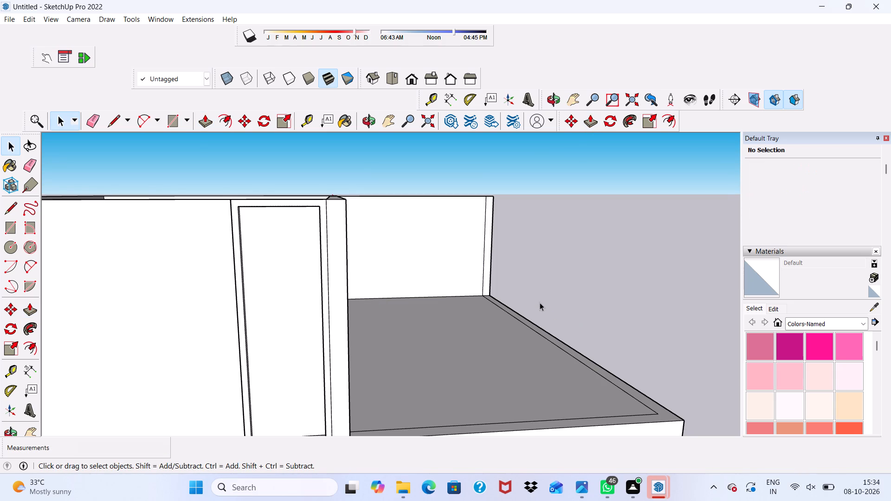
scroll(539, 302, down, 3)
middle_drag(408, 359, 400, 308)
scroll(363, 272, down, 1)
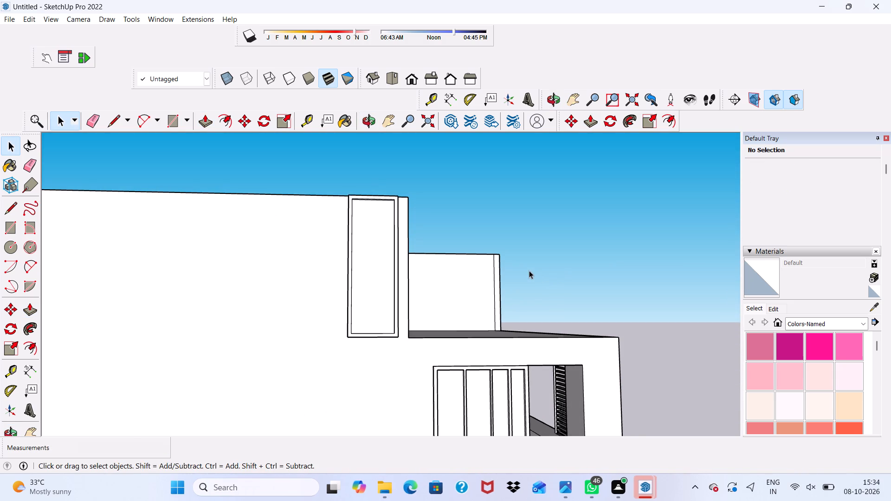
Examine the framed side wall, front terrace and overall massing of the house from several angles.
scroll(369, 265, down, 2)
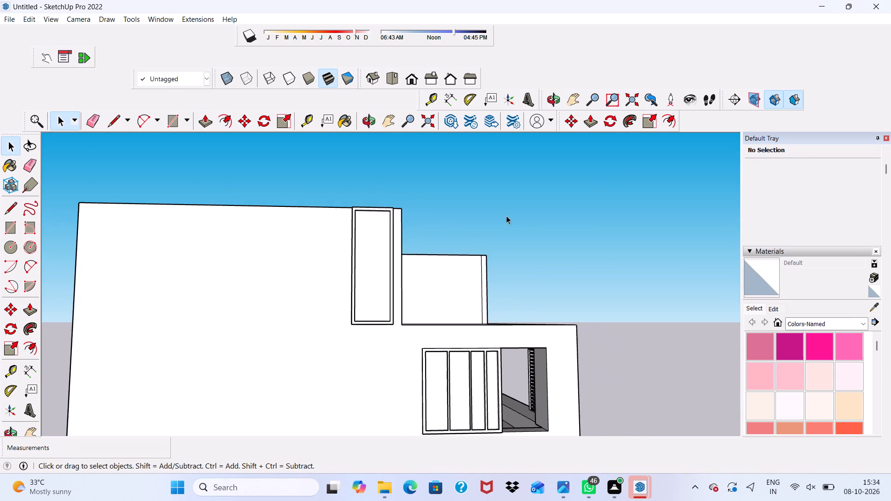
scroll(506, 216, down, 4)
scroll(394, 225, down, 1)
middle_drag(394, 225, 353, 281)
scroll(372, 256, down, 1)
scroll(267, 265, up, 4)
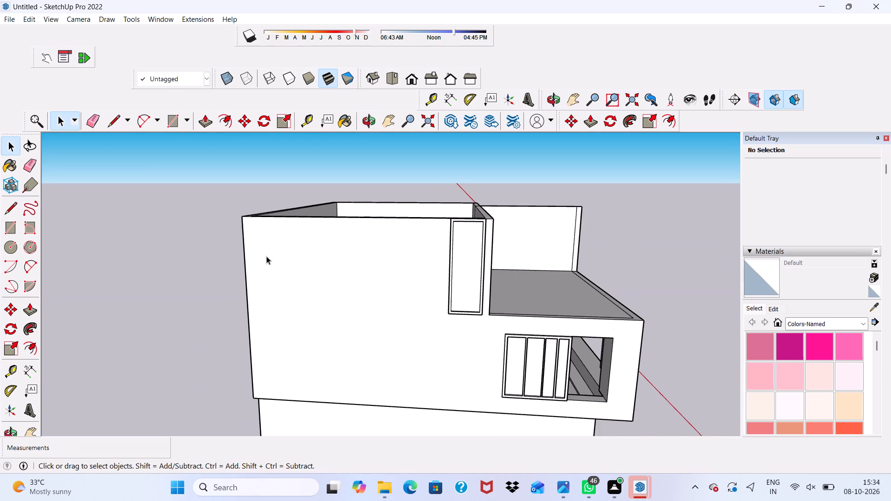
scroll(269, 251, down, 1)
middle_drag(269, 251, 338, 172)
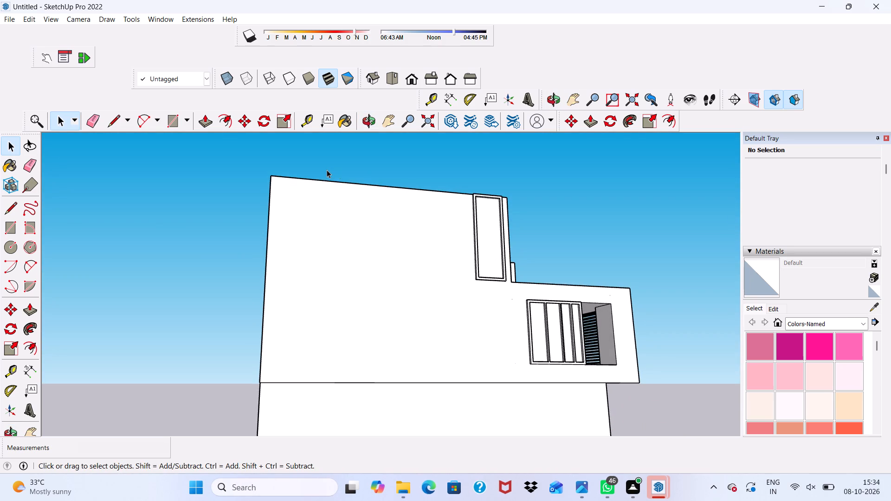
scroll(381, 277, down, 1)
middle_drag(384, 284, 352, 255)
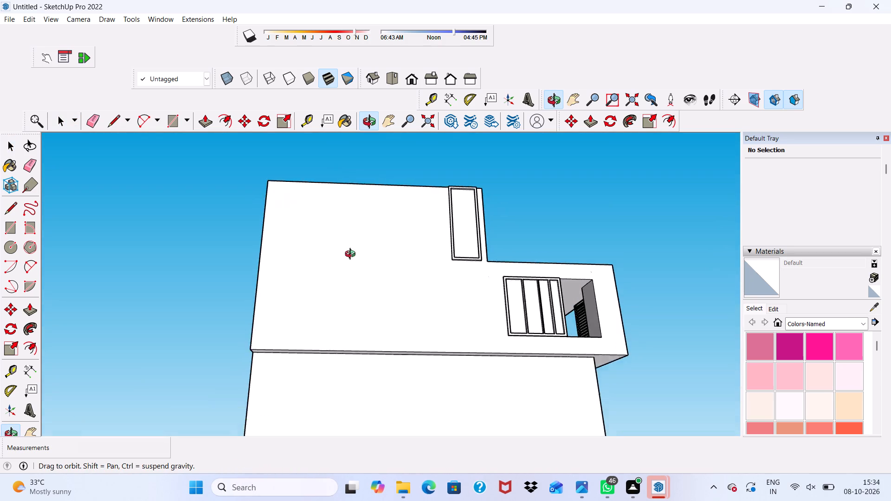
middle_drag(352, 255, 357, 269)
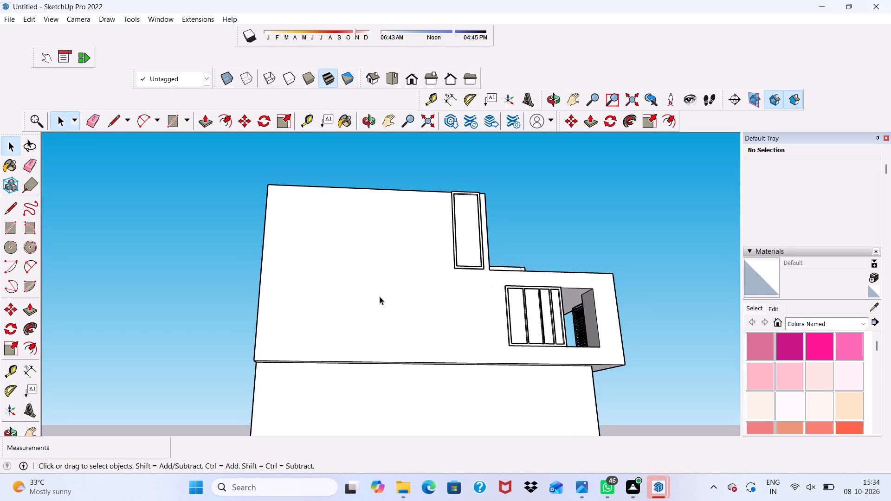
scroll(416, 270, down, 2)
middle_drag(416, 270, 352, 298)
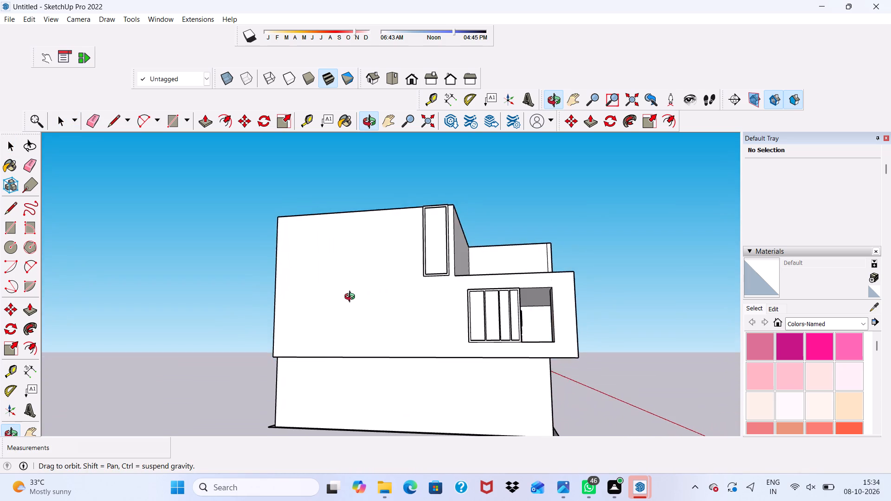
middle_drag(352, 298, 317, 293)
scroll(341, 263, down, 4)
middle_drag(368, 324, 262, 393)
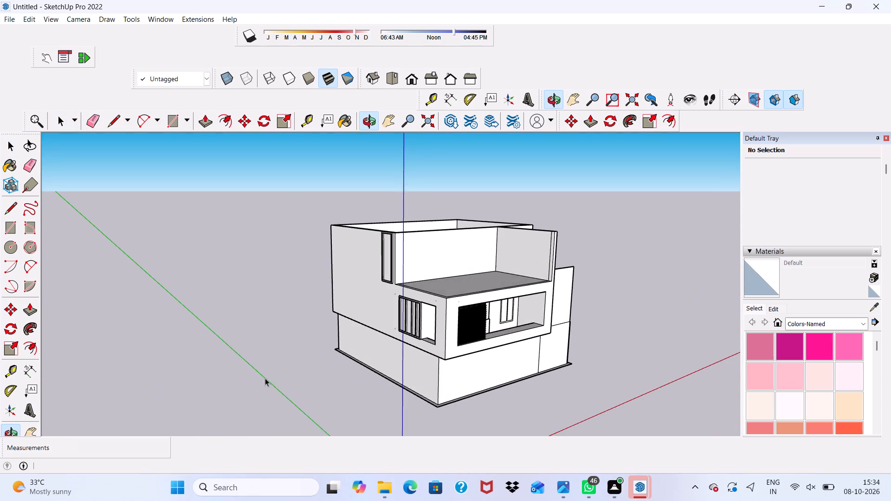
Draw a roof rectangle about 39' 10 3/4" by 26' 6 3/8" across the upper-storey wall tops, from outer back corner to opposite front corner.
middle_drag(503, 243, 347, 336)
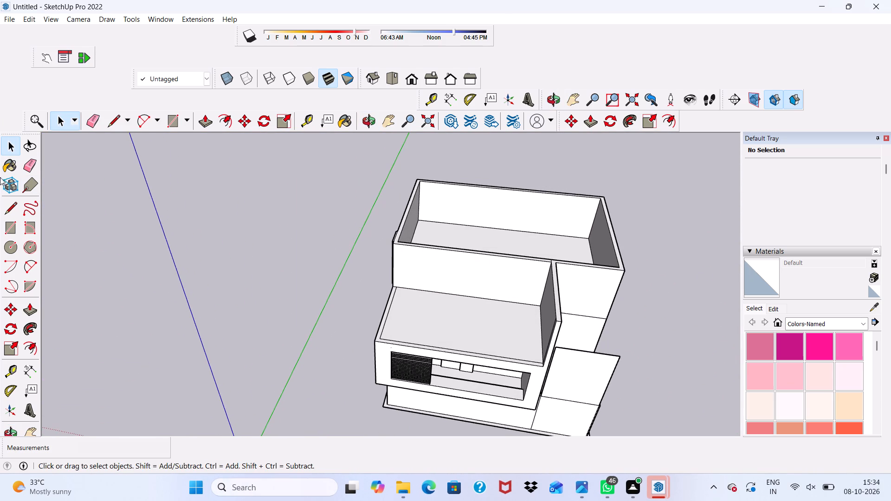
click(169, 121)
scroll(434, 198, up, 11)
click(394, 165)
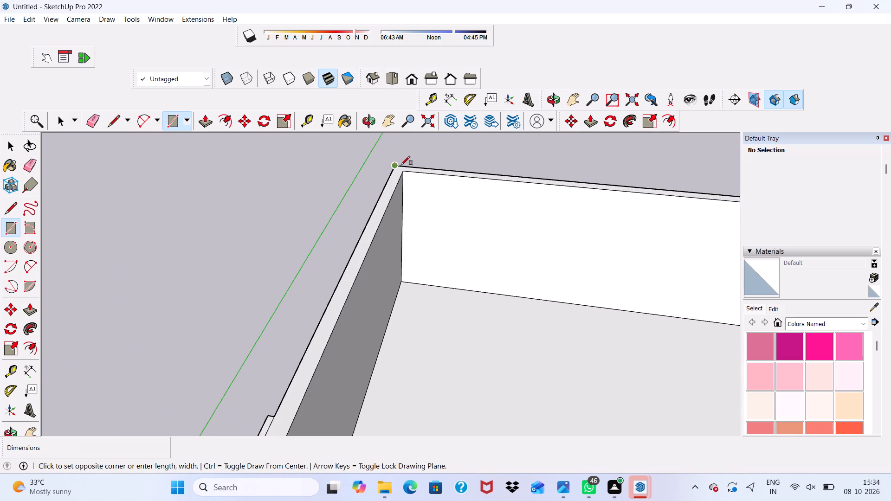
scroll(422, 175, down, 12)
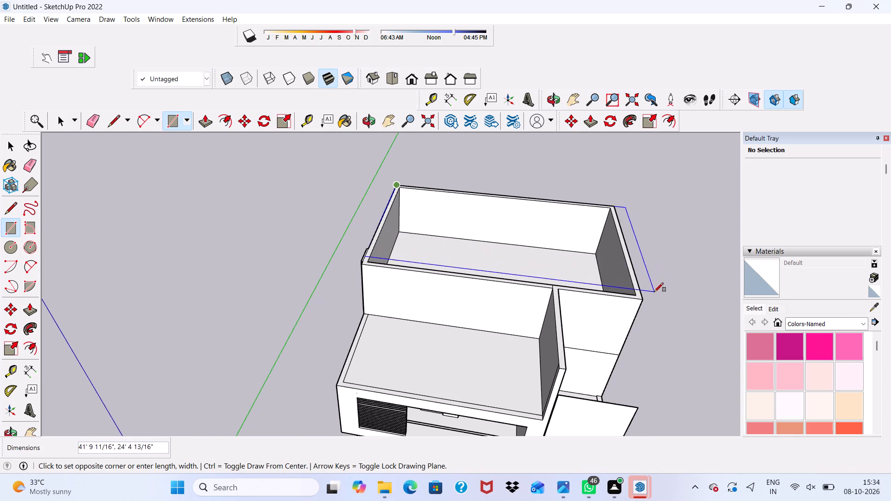
scroll(634, 301, up, 7)
click(647, 301)
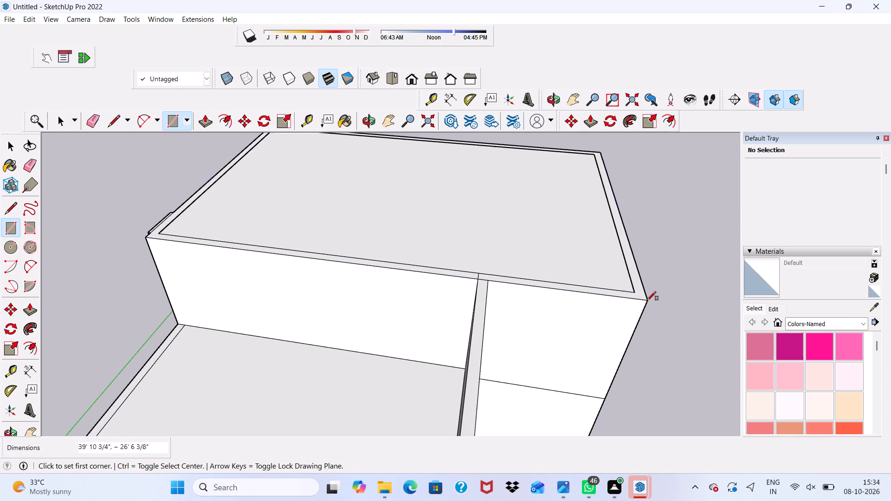
key(space)
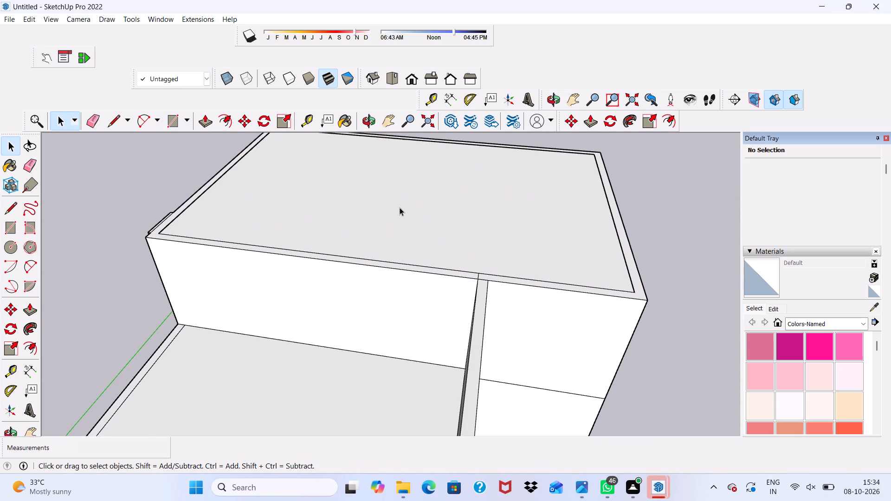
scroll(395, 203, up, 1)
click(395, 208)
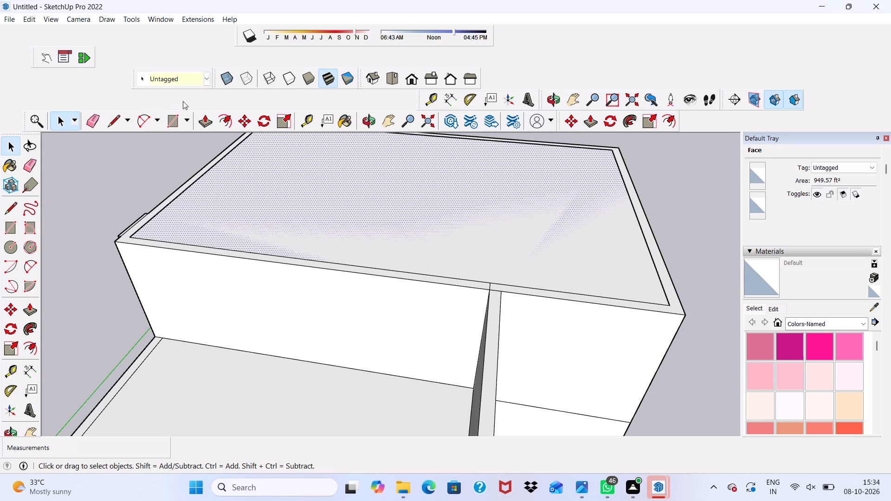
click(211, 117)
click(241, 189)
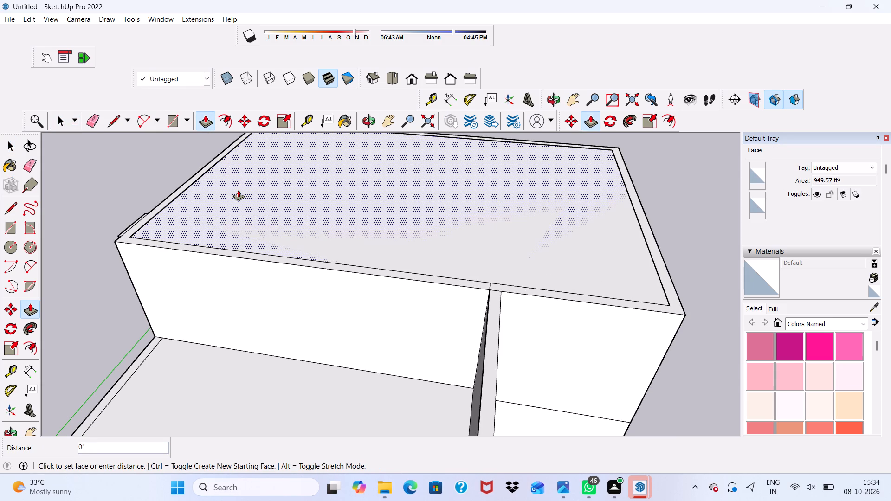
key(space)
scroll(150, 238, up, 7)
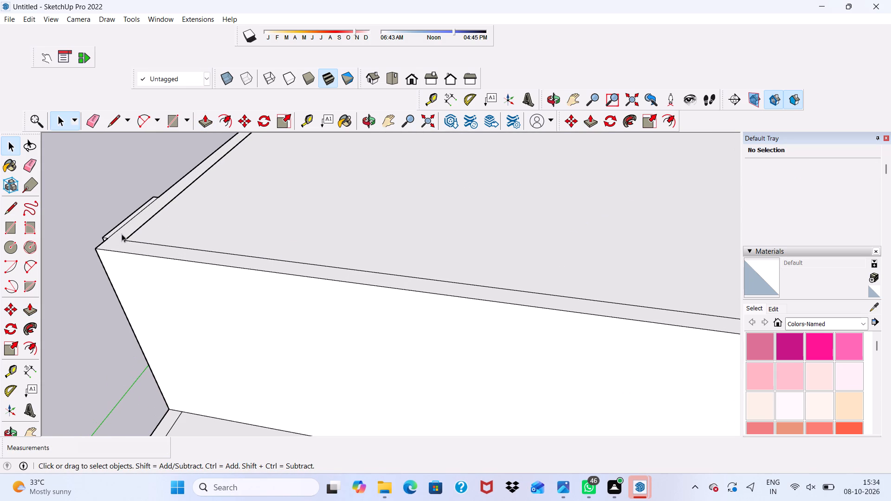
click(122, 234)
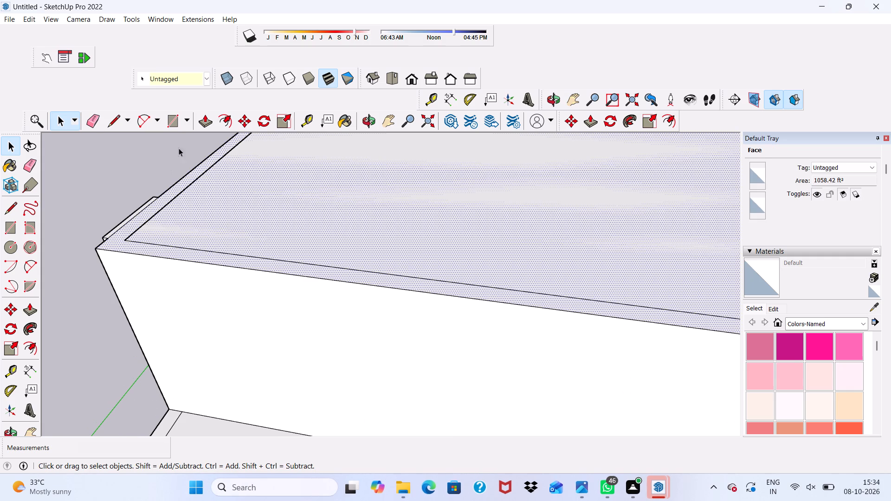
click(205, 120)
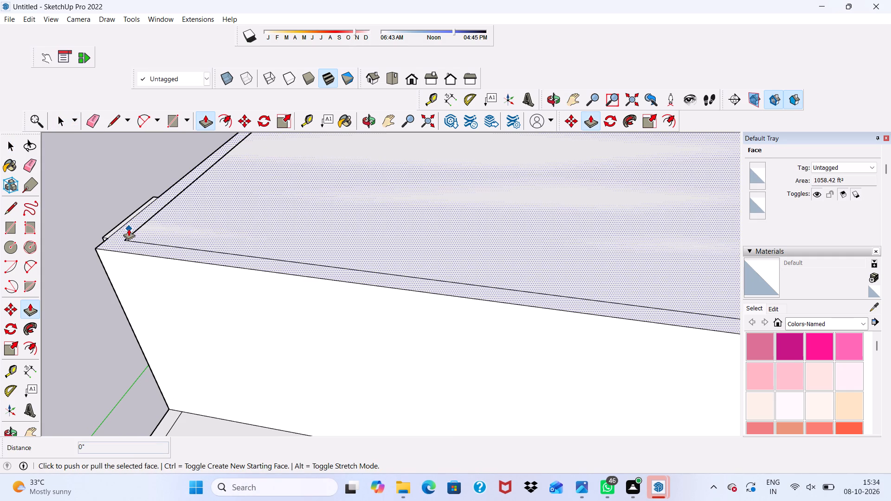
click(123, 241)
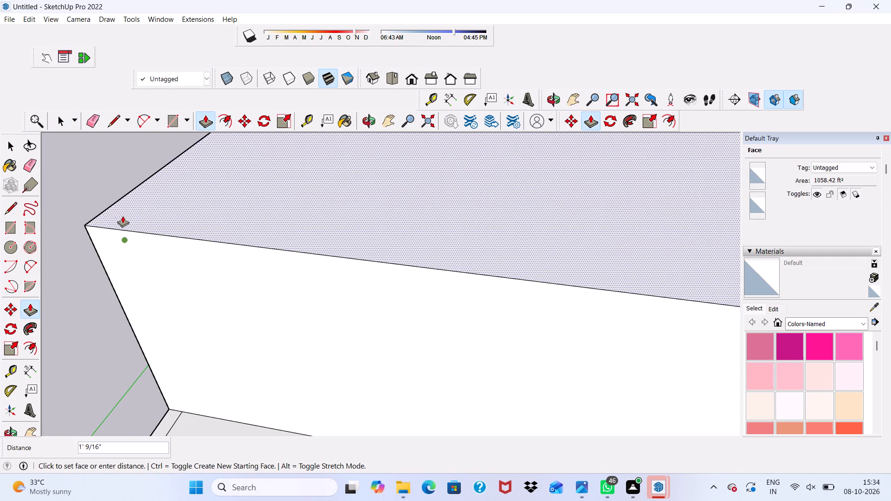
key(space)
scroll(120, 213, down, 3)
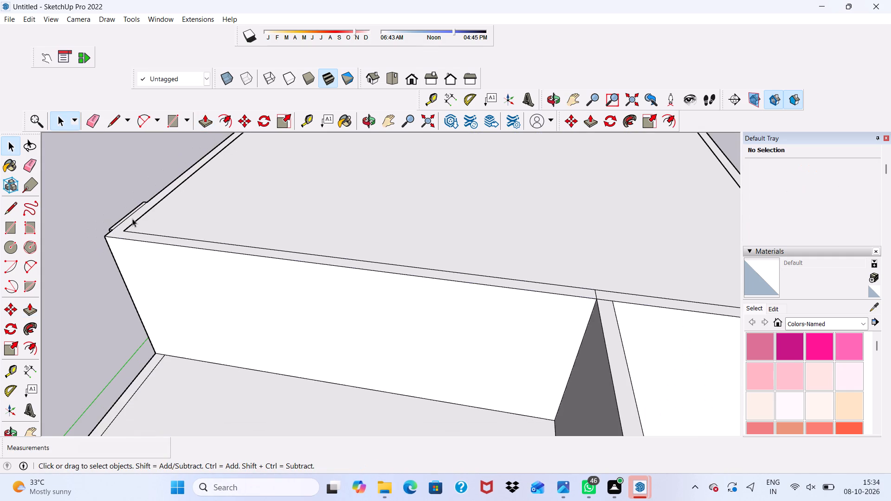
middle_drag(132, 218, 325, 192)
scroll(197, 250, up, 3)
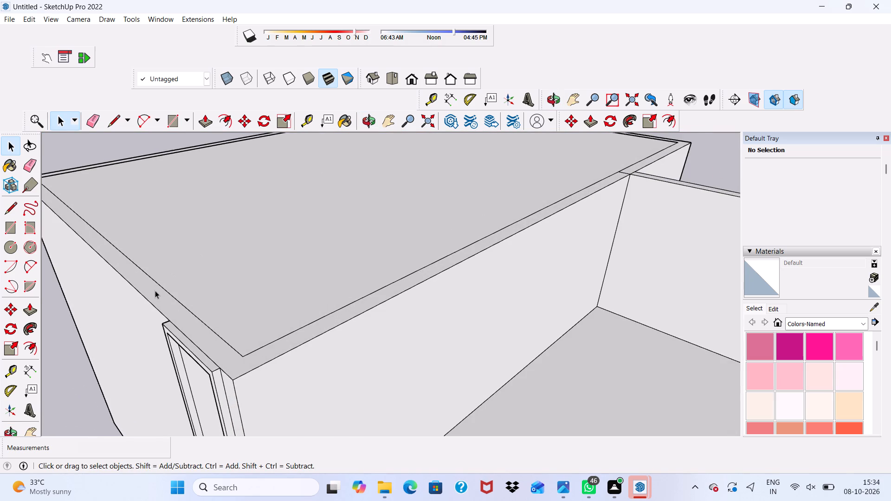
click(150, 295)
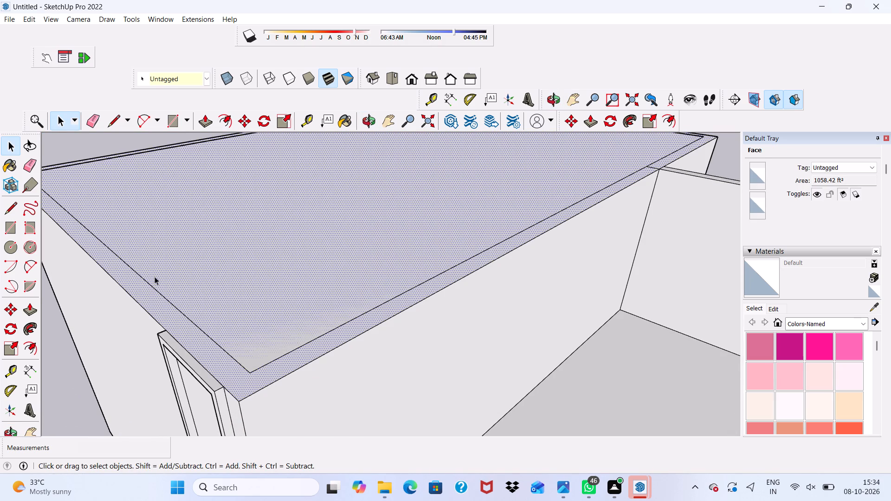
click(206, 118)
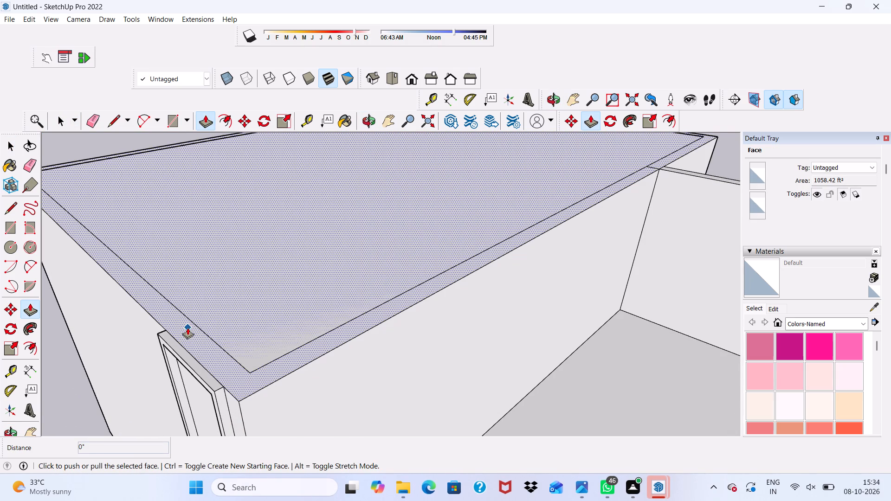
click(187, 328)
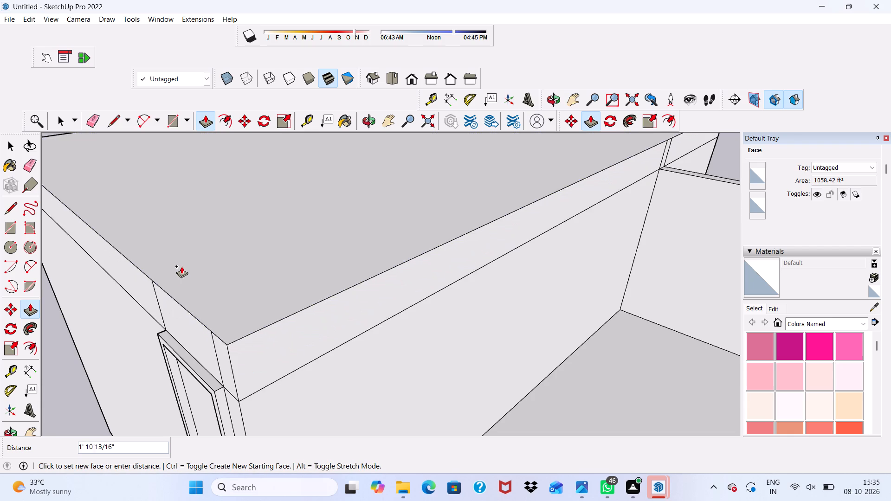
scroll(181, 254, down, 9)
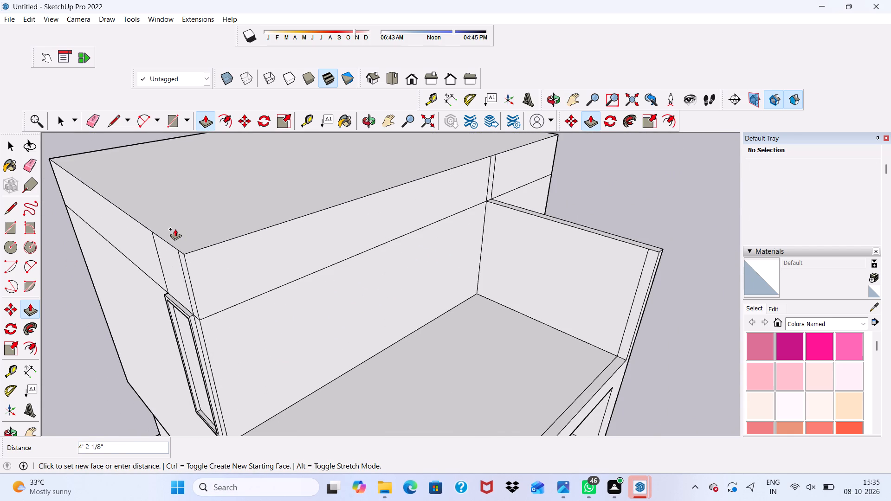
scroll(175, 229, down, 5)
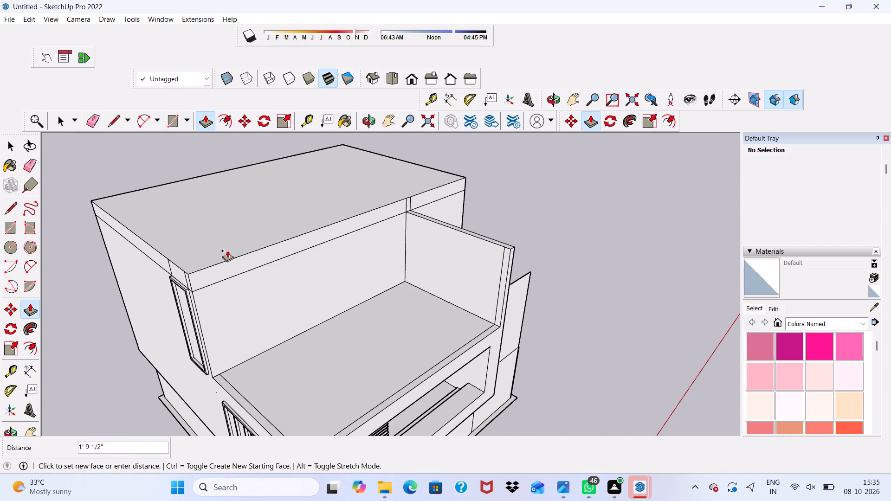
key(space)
Inspect the roof's large face and the border strip above the walls, selecting the faces to check how they divide.
scroll(216, 263, up, 4)
scroll(216, 263, down, 2)
middle_drag(215, 263, 1, 288)
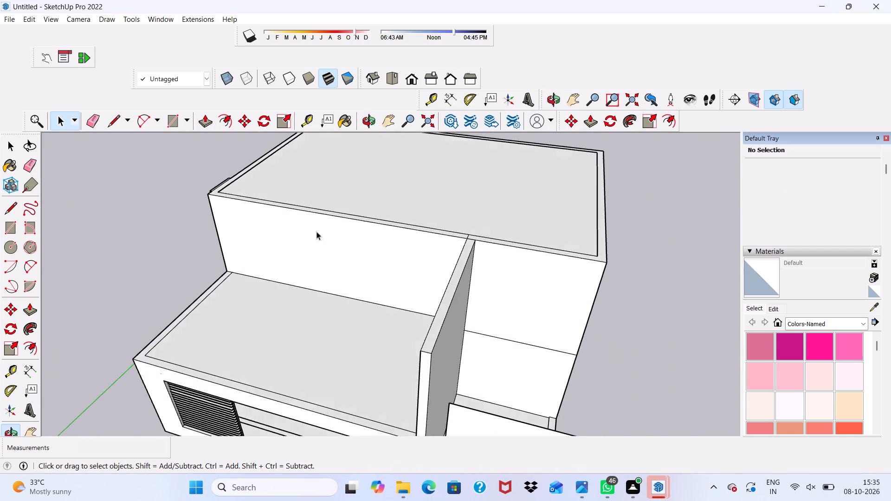
scroll(352, 225, up, 3)
middle_drag(312, 210, 287, 282)
scroll(274, 252, up, 4)
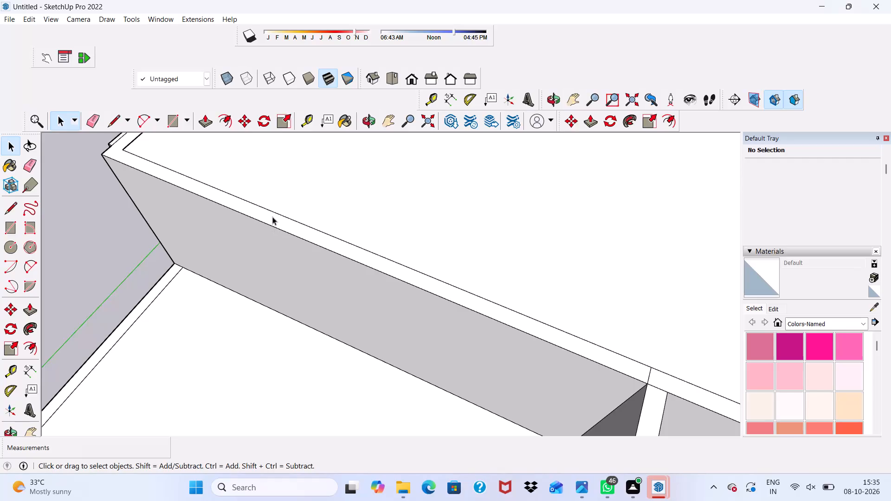
click(272, 217)
scroll(249, 213, down, 14)
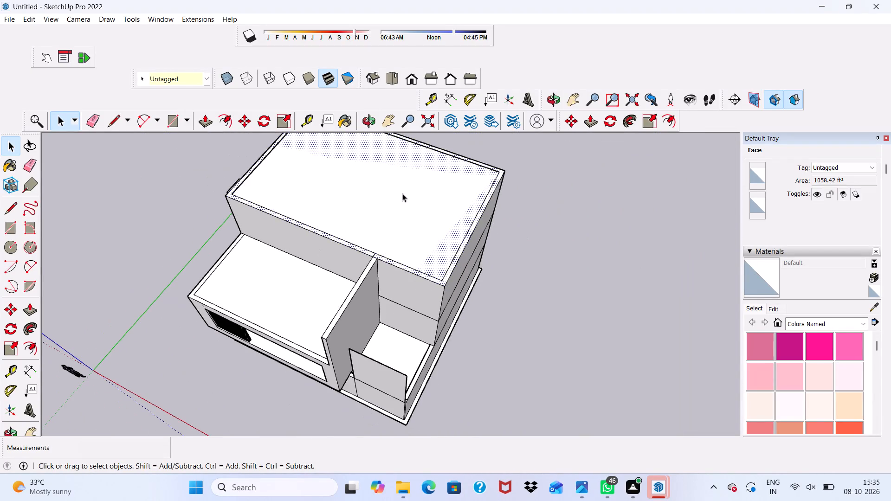
scroll(424, 188, up, 9)
middle_drag(554, 182, 553, 294)
scroll(553, 294, up, 4)
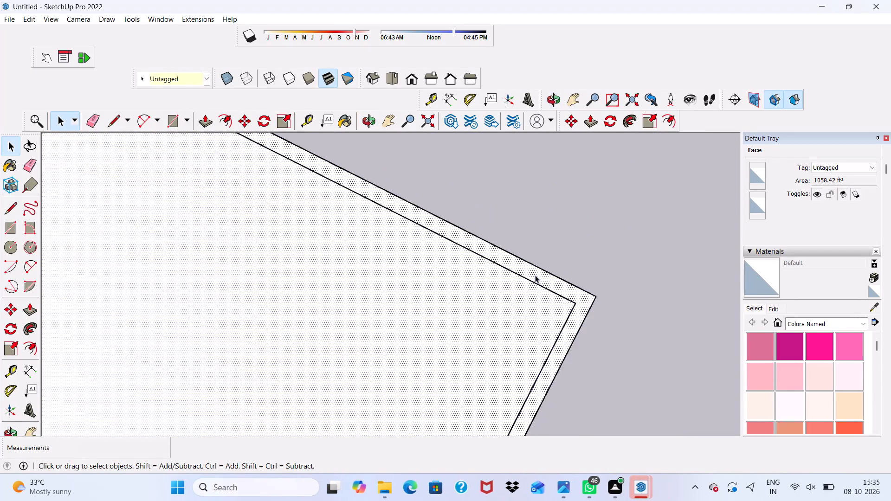
scroll(535, 275, up, 3)
click(494, 296)
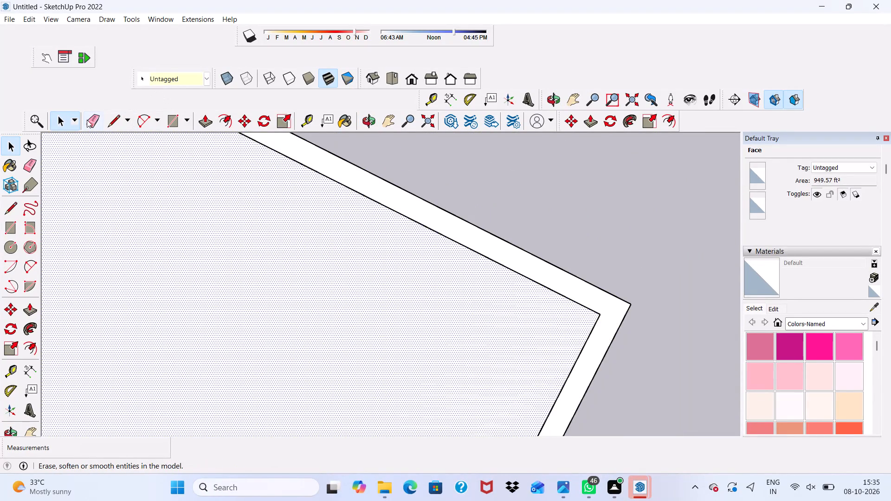
Erase the inner outline edges on the roof so the border strip merges with the main roof face.
click(92, 120)
drag(339, 185, 340, 188)
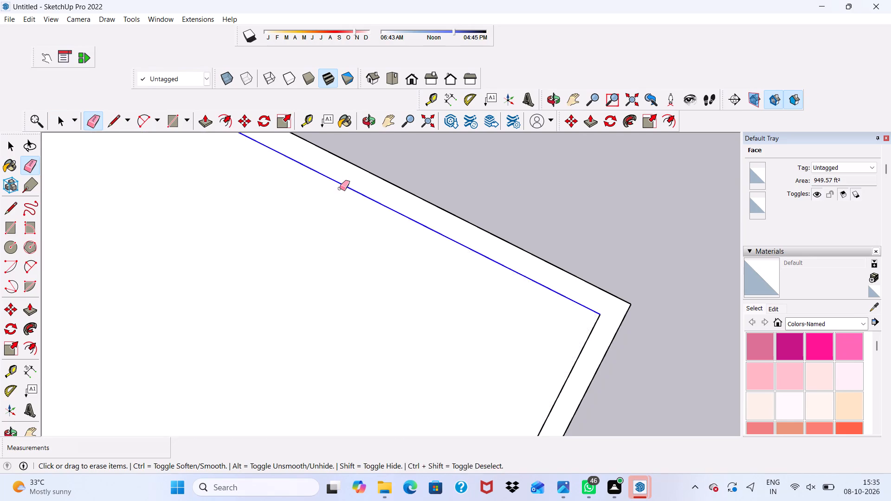
drag(340, 188, 340, 191)
scroll(339, 182, down, 8)
click(473, 302)
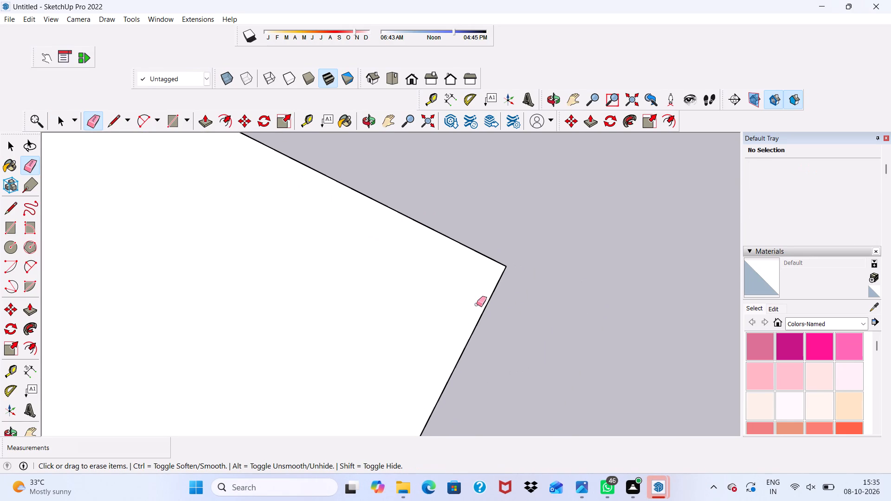
scroll(470, 318, down, 12)
scroll(315, 343, up, 10)
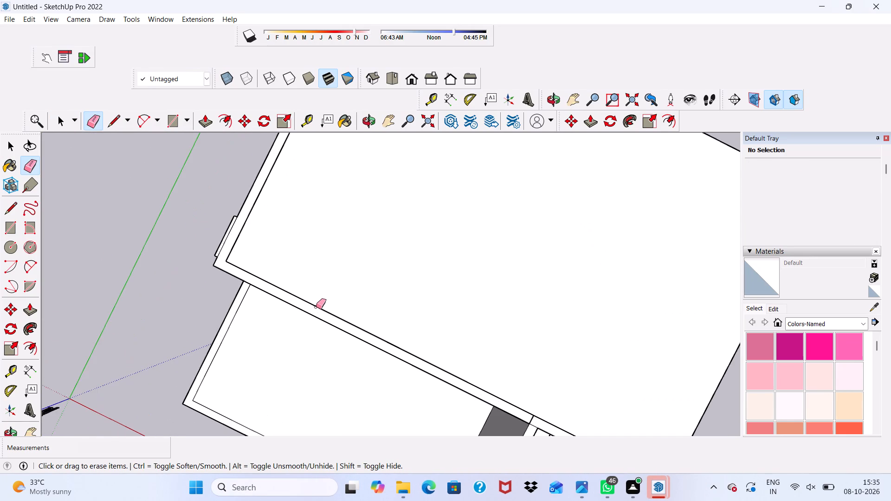
click(316, 307)
scroll(219, 227, up, 1)
click(229, 223)
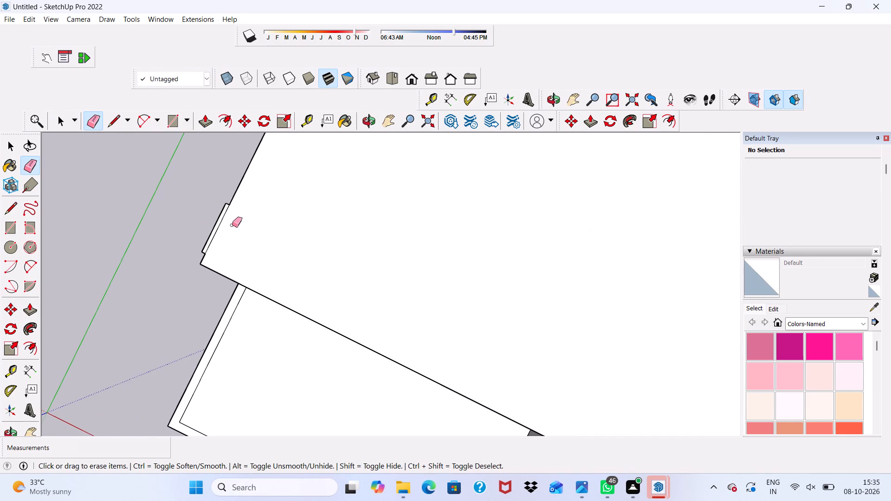
Erase the leftover short edges on the roof near the front corner, beside the projecting fin wall.
scroll(233, 231, down, 11)
middle_drag(387, 284, 497, 229)
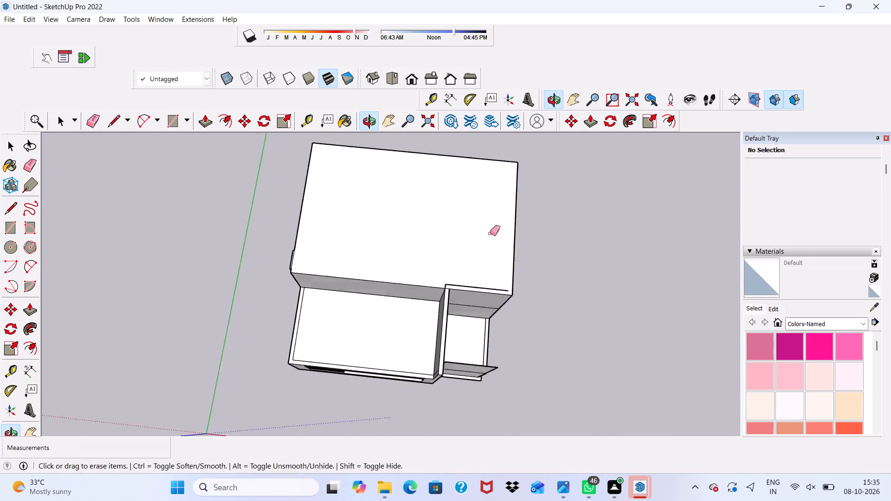
scroll(487, 235, up, 13)
click(446, 287)
click(447, 280)
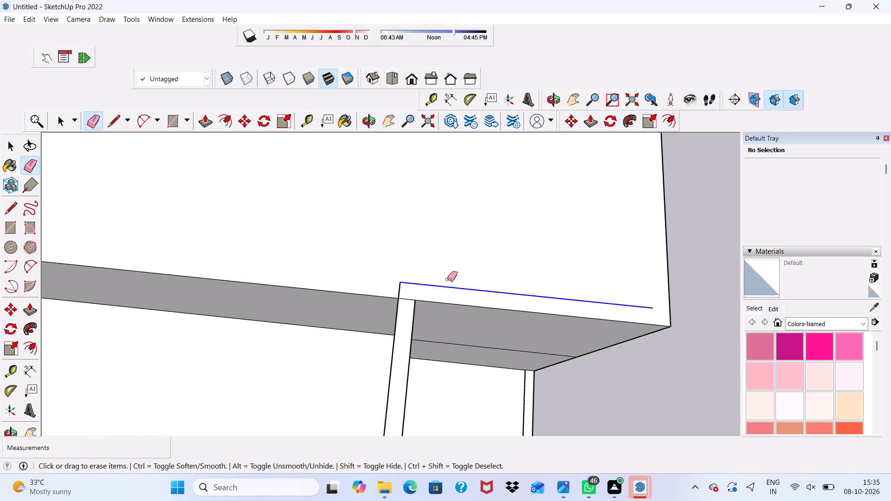
drag(399, 289, 400, 283)
Examine the cleaned roof, front terrace and overall massing of the house from several angles.
scroll(401, 278, down, 5)
middle_drag(432, 271, 435, 94)
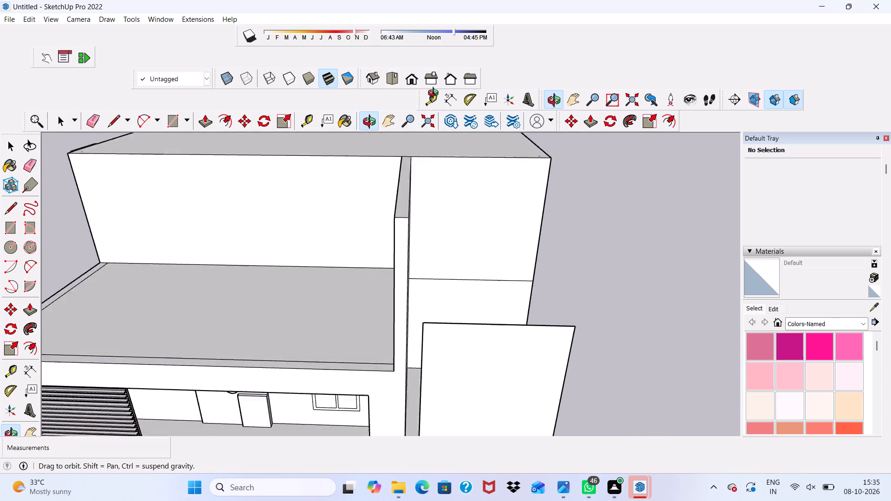
middle_drag(435, 94, 284, 119)
scroll(282, 165, down, 3)
middle_drag(296, 206, 457, 169)
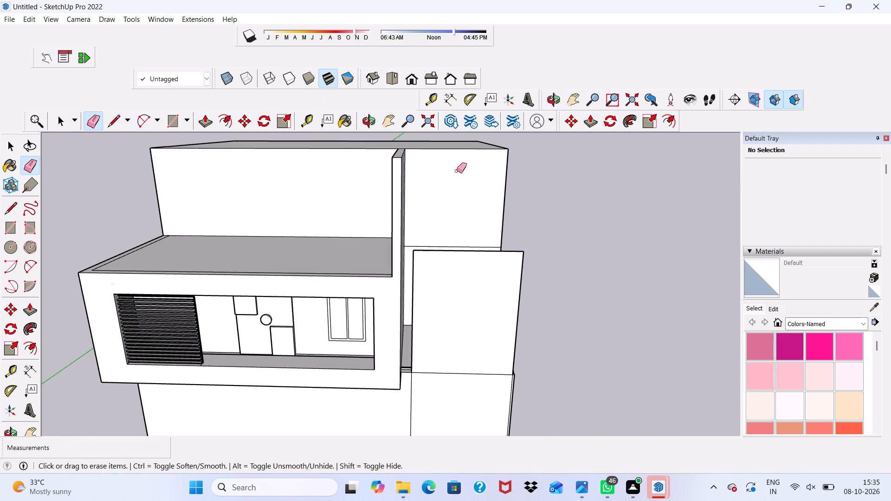
key(space)
scroll(457, 176, down, 3)
scroll(260, 149, down, 1)
middle_drag(260, 149, 258, 173)
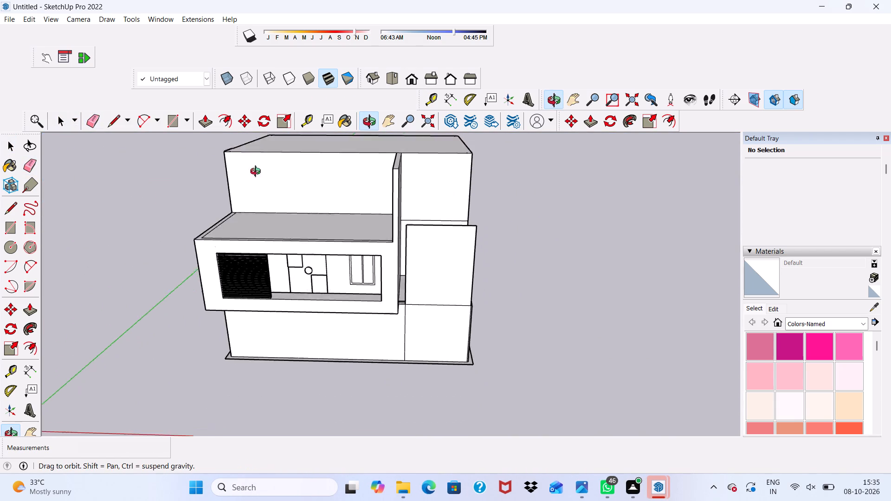
middle_drag(258, 173, 229, 249)
scroll(229, 249, down, 1)
scroll(233, 193, up, 2)
scroll(236, 187, down, 2)
middle_drag(239, 203, 320, 63)
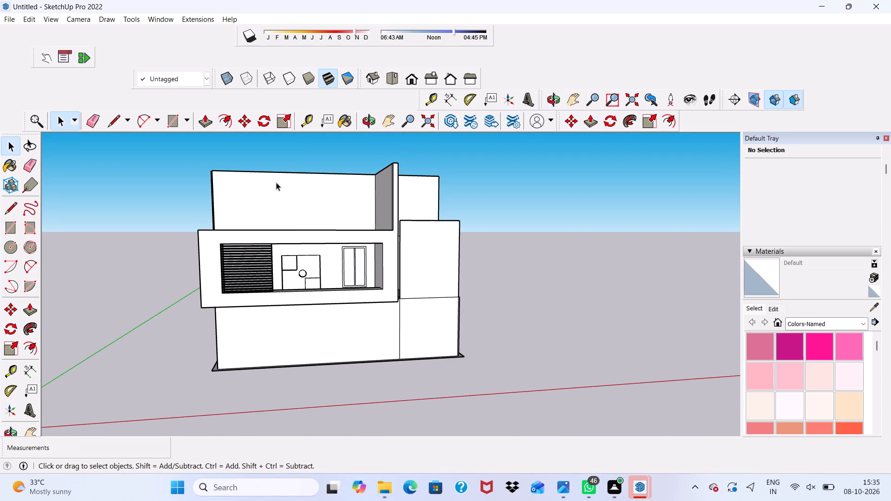
middle_drag(276, 182, 203, 340)
scroll(200, 271, up, 1)
scroll(216, 224, down, 6)
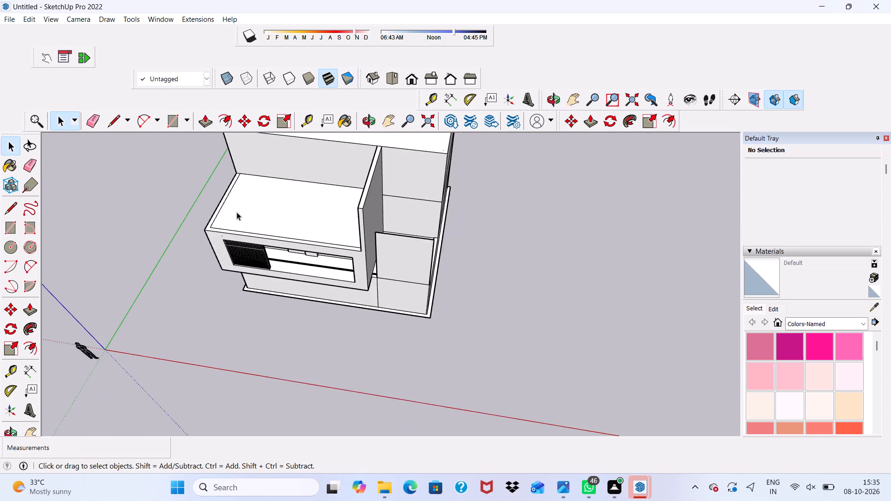
scroll(237, 212, down, 7)
scroll(289, 141, up, 10)
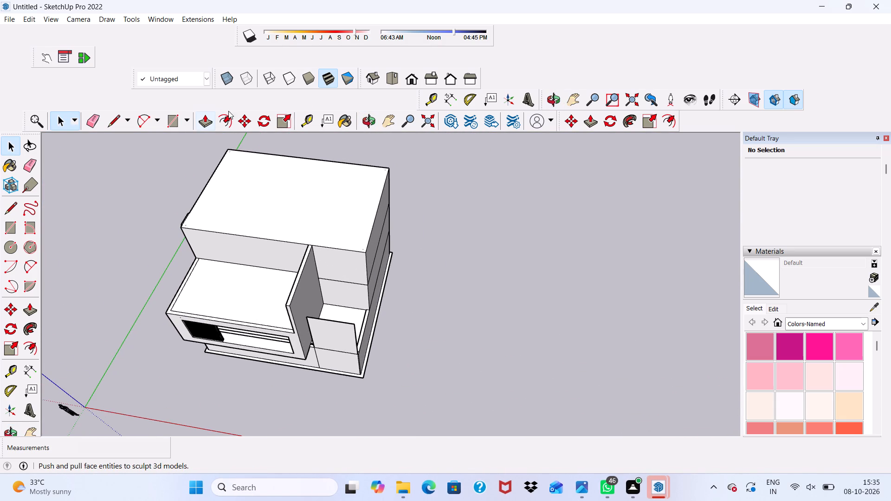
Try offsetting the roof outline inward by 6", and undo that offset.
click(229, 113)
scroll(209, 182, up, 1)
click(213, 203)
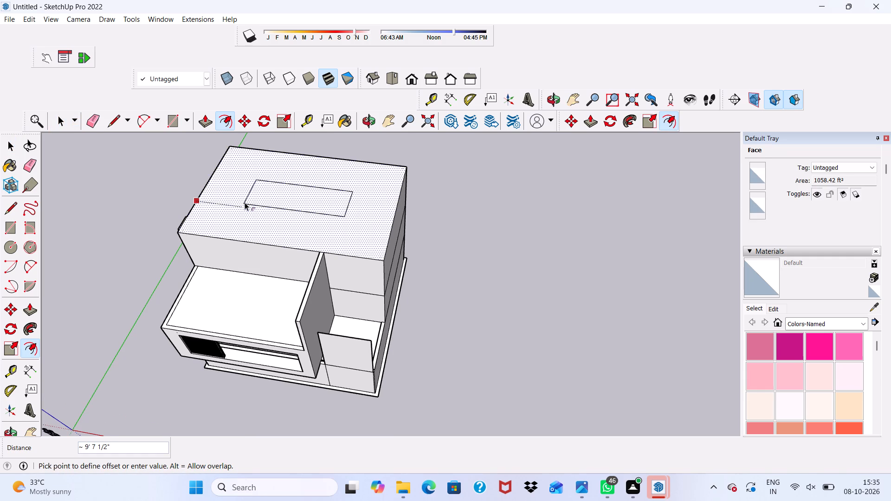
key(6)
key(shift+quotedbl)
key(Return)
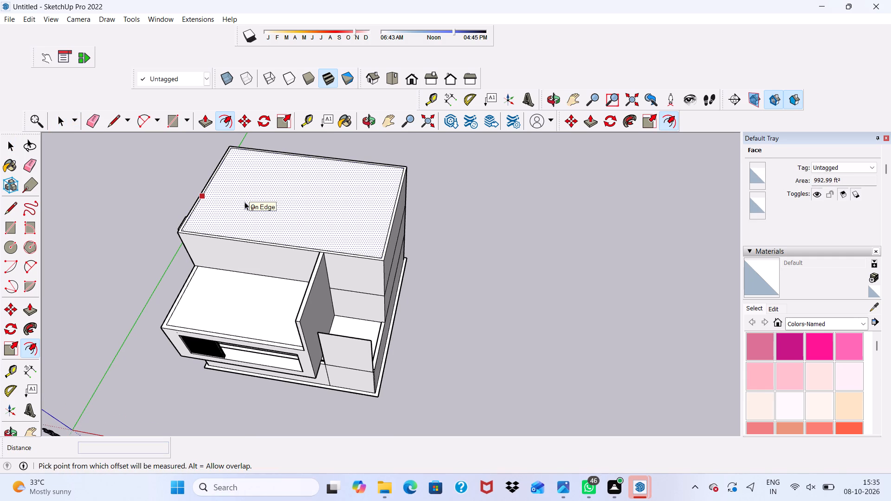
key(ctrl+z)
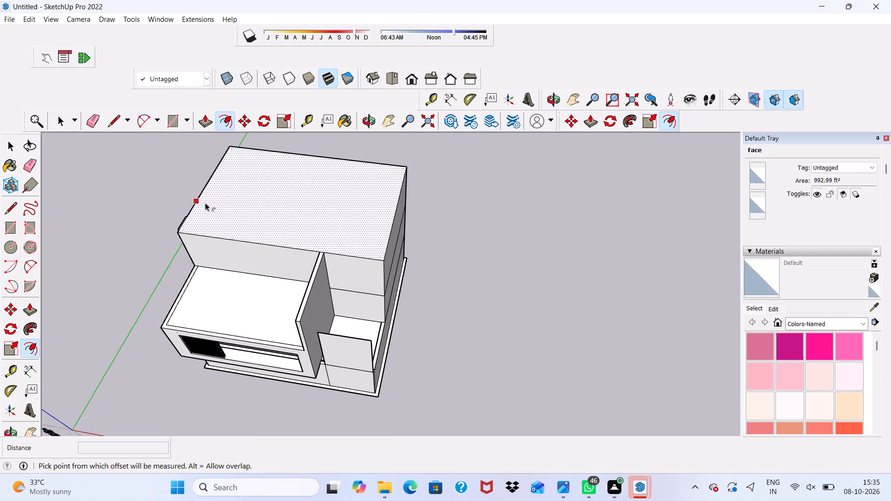
Offset the roof face's outline inward by 9" to form a wall-thickness border.
click(205, 203)
key(9)
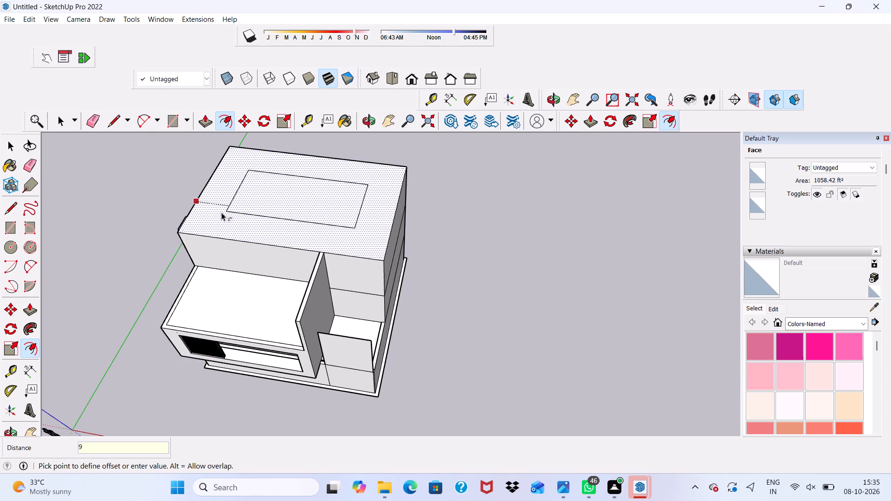
key(shift+quotedbl)
key(Return)
key(space)
scroll(65, 206, down, 1)
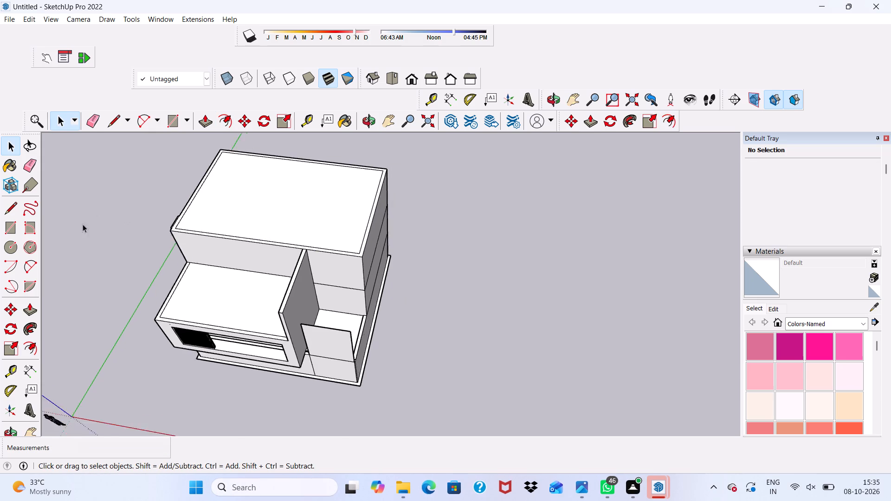
Push/Pull the roof's border strip upward by 10' to raise the walls of another storey.
scroll(83, 224, down, 1)
scroll(104, 233, up, 4)
scroll(227, 233, up, 6)
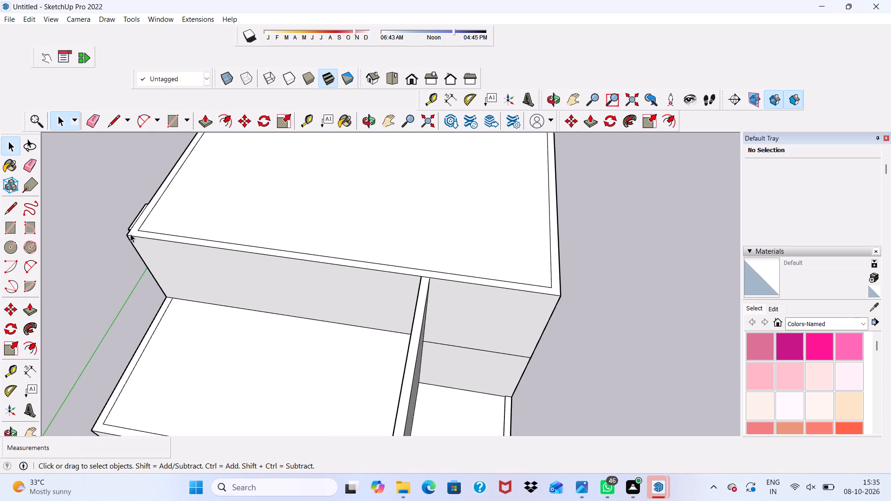
click(138, 231)
scroll(139, 229, up, 8)
click(135, 232)
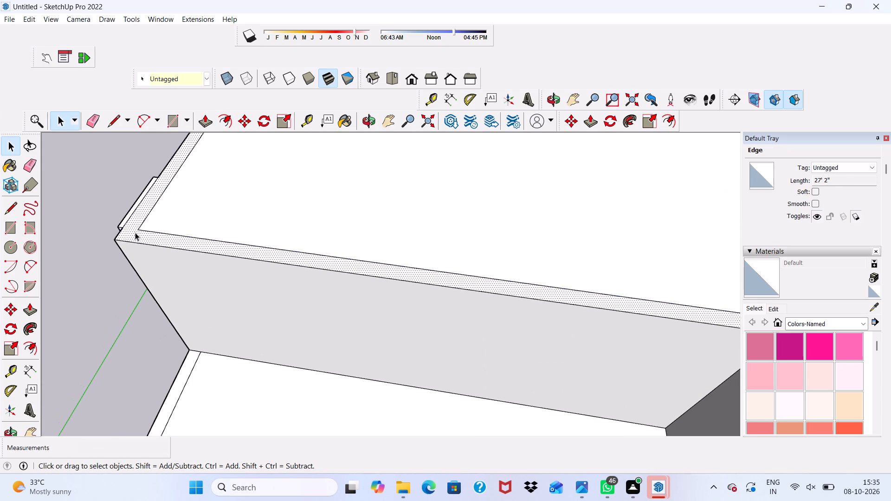
click(206, 119)
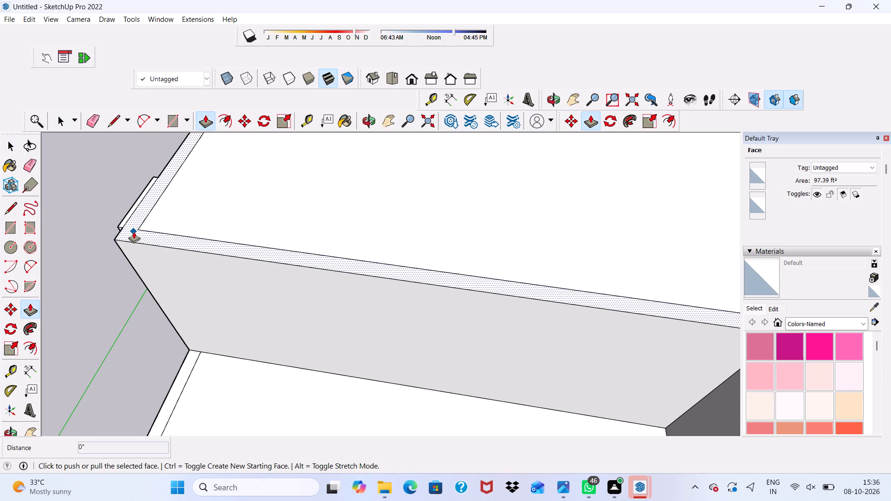
click(134, 231)
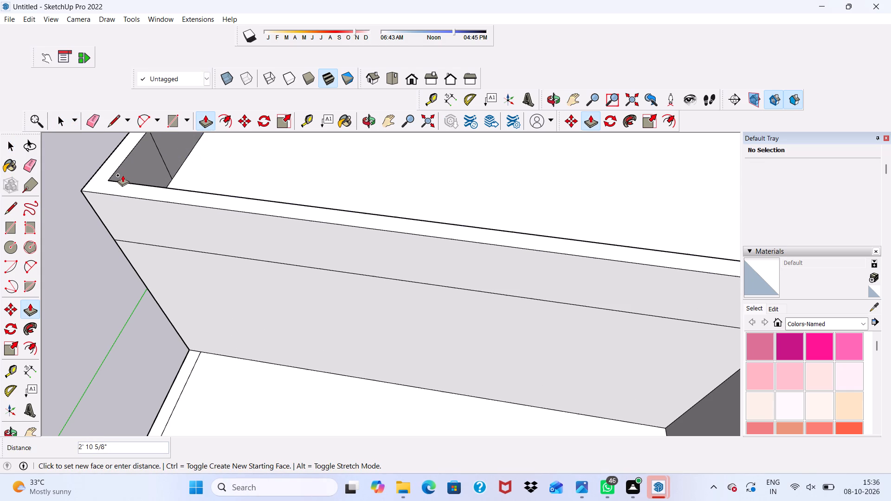
key(1)
key(0)
key(apostrophe)
key(Return)
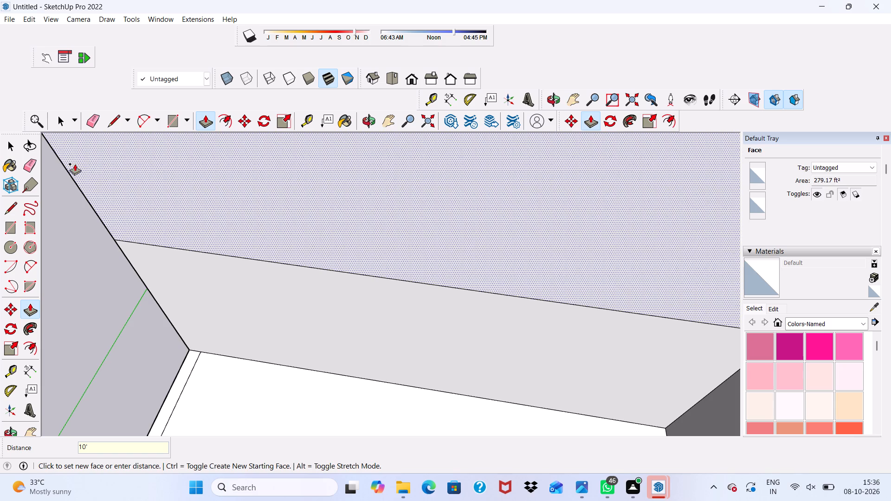
Erase the stray vertical edges on the new storey's side wall, above the framed opening.
scroll(43, 157, down, 9)
middle_drag(48, 209, 177, 112)
scroll(204, 149, up, 1)
scroll(196, 238, down, 9)
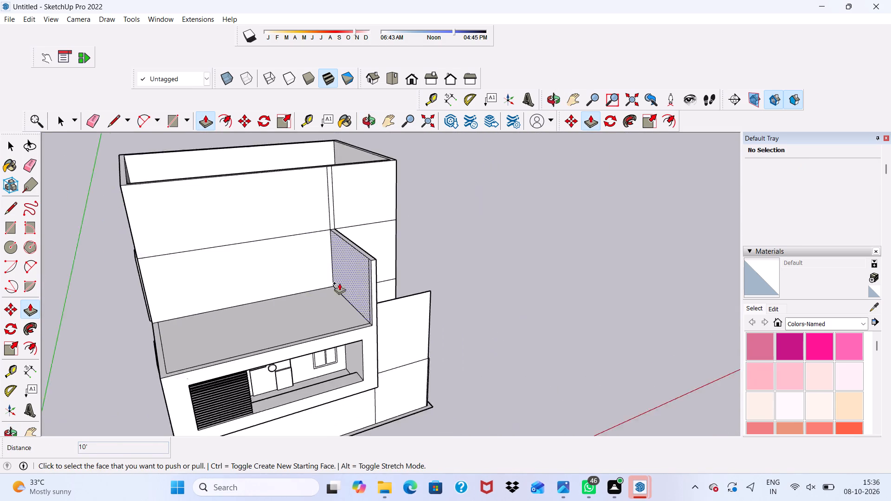
middle_drag(223, 242, 417, 225)
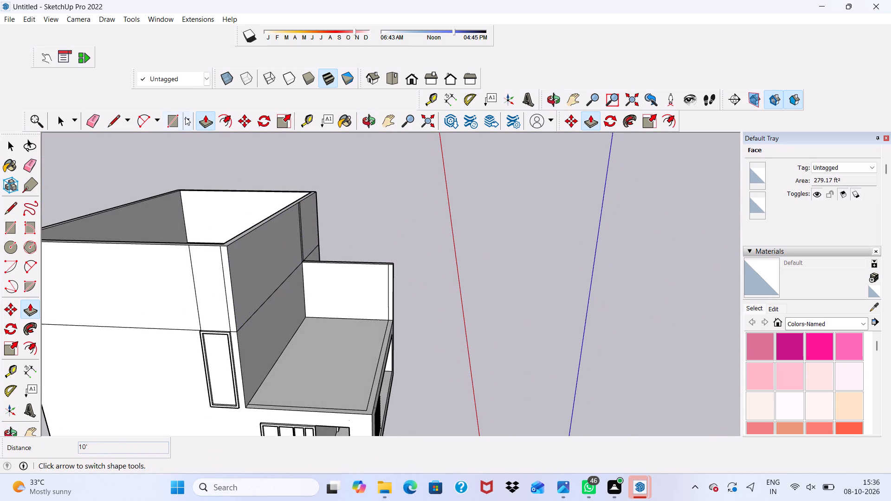
click(91, 117)
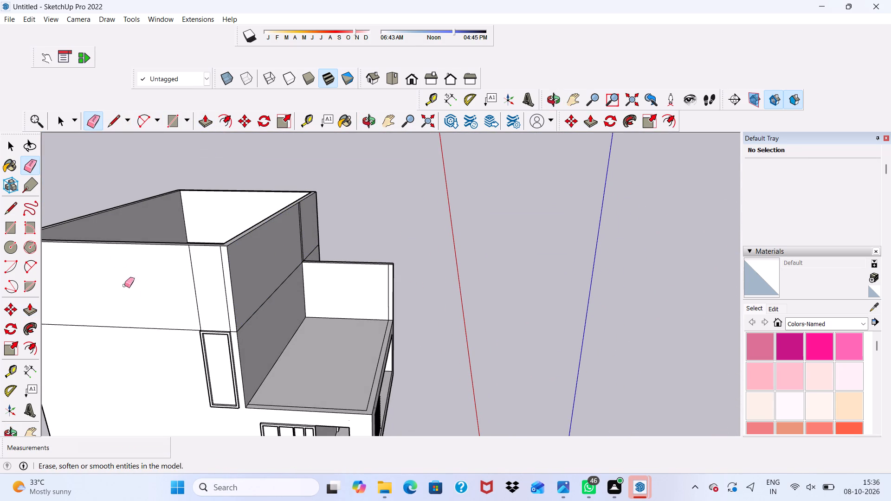
drag(197, 279, 184, 282)
scroll(222, 275, up, 3)
drag(224, 266, 225, 272)
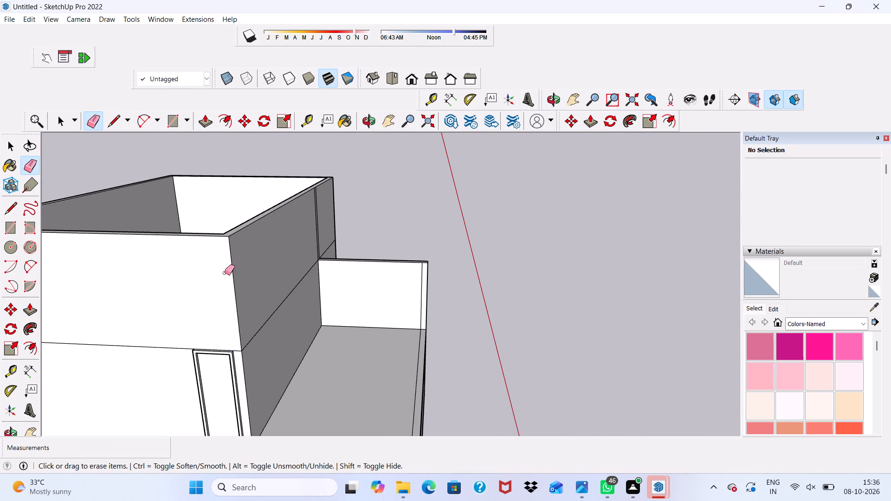
Draw a rectangle about 26' 6 3/8" by 1' 10 1/8" across the new storey's side wall, starting from its lower front corner.
scroll(202, 252, down, 6)
middle_drag(207, 195, 335, 151)
scroll(316, 235, up, 2)
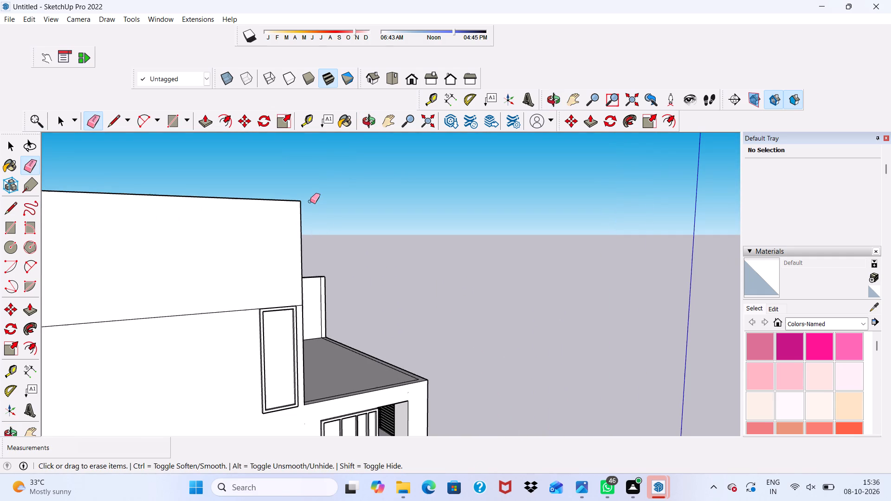
key(space)
scroll(295, 243, down, 1)
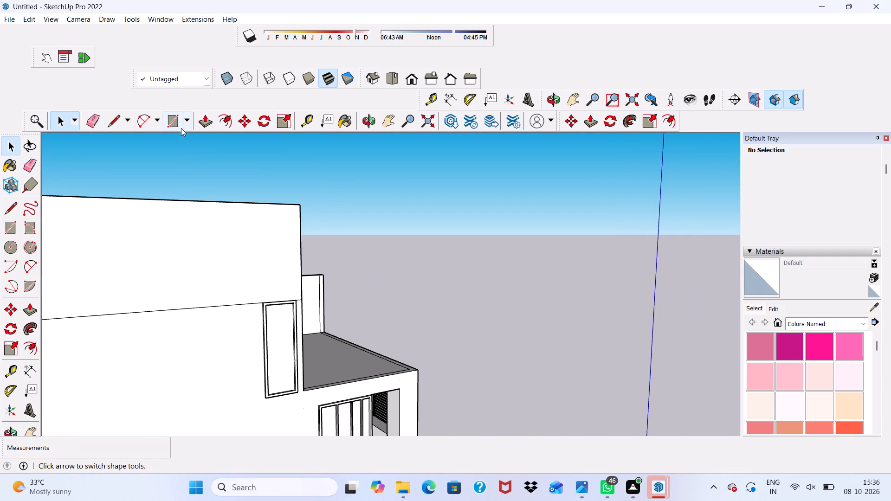
click(178, 124)
scroll(284, 280, up, 8)
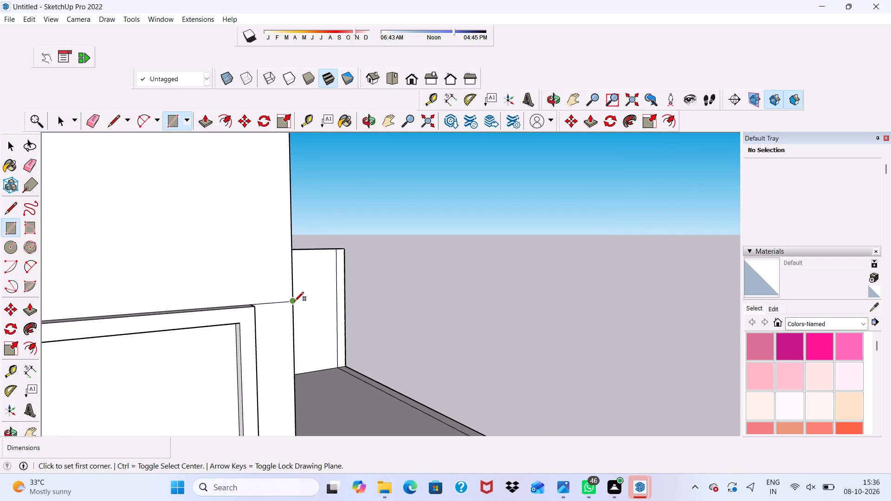
click(291, 299)
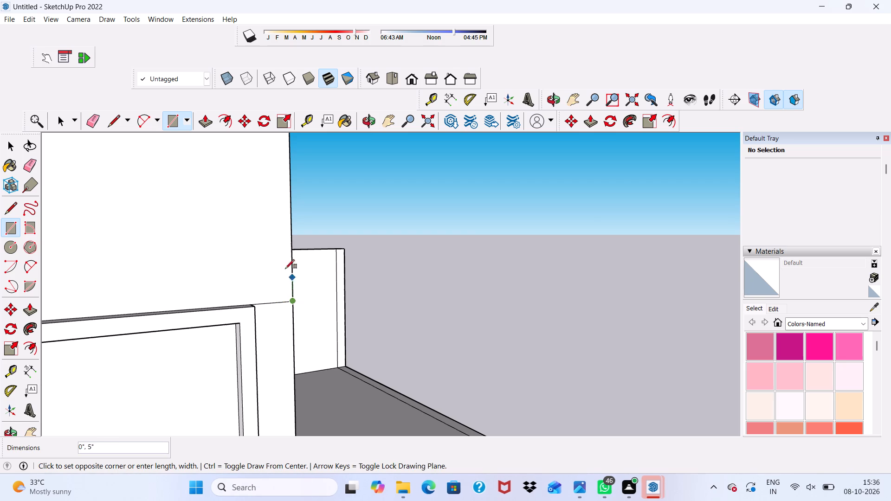
scroll(206, 239, down, 14)
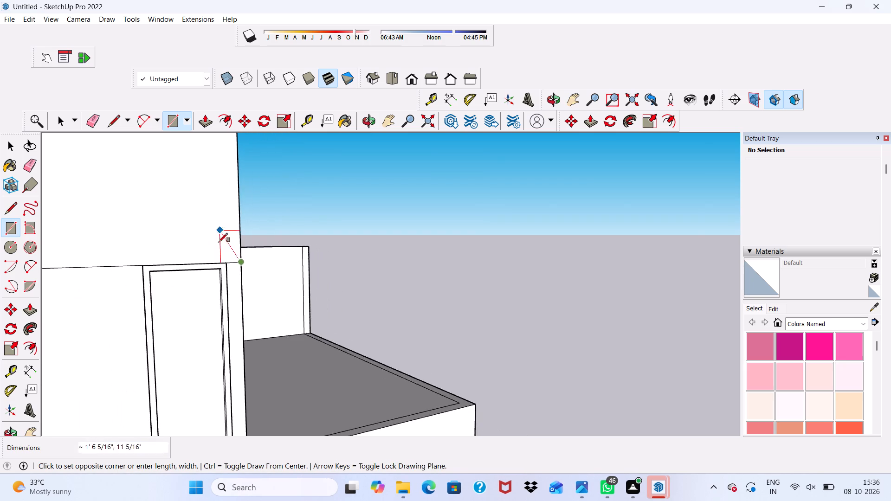
scroll(219, 242, down, 8)
scroll(110, 241, down, 10)
scroll(87, 225, up, 1)
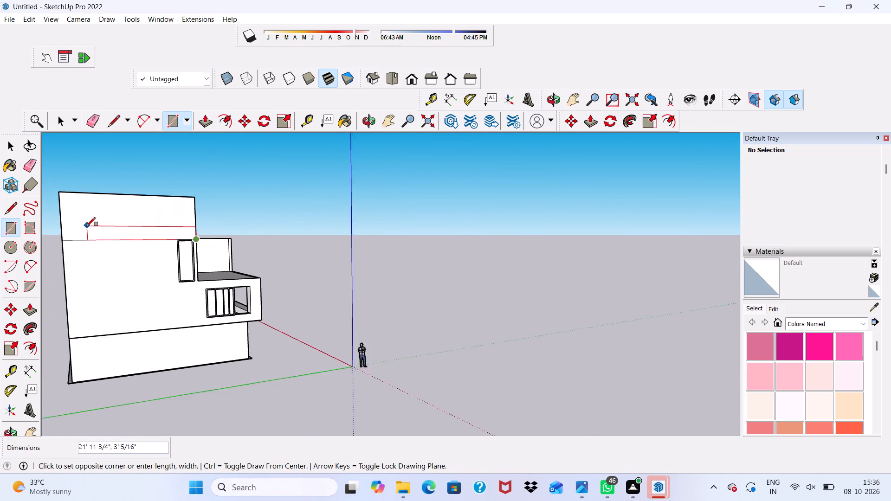
scroll(86, 226, up, 2)
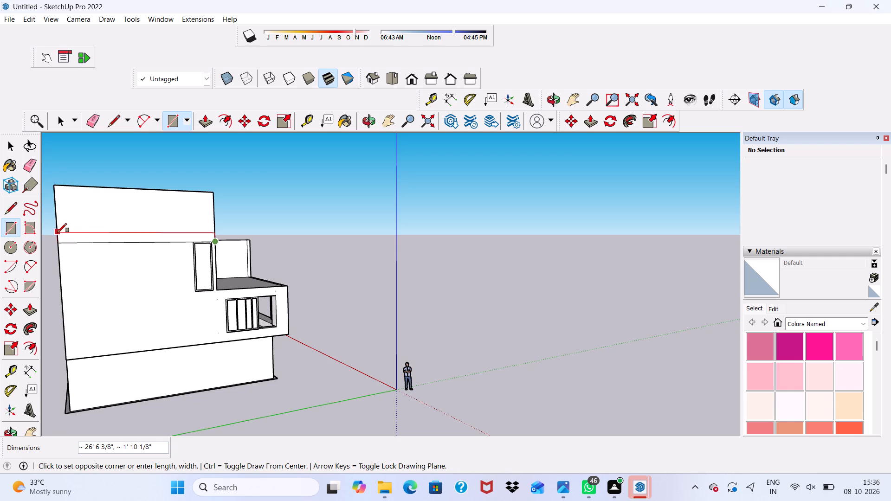
click(58, 232)
key(space)
Push/Pull the band face on the new storey's side wall outward by 3' to form a projecting ledge.
scroll(236, 213, up, 1)
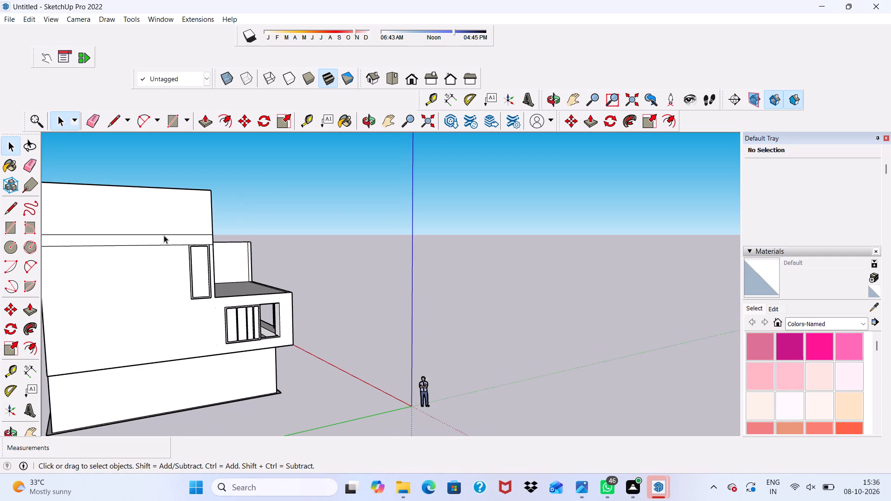
scroll(162, 236, up, 1)
click(159, 246)
click(156, 241)
scroll(143, 143, up, 1)
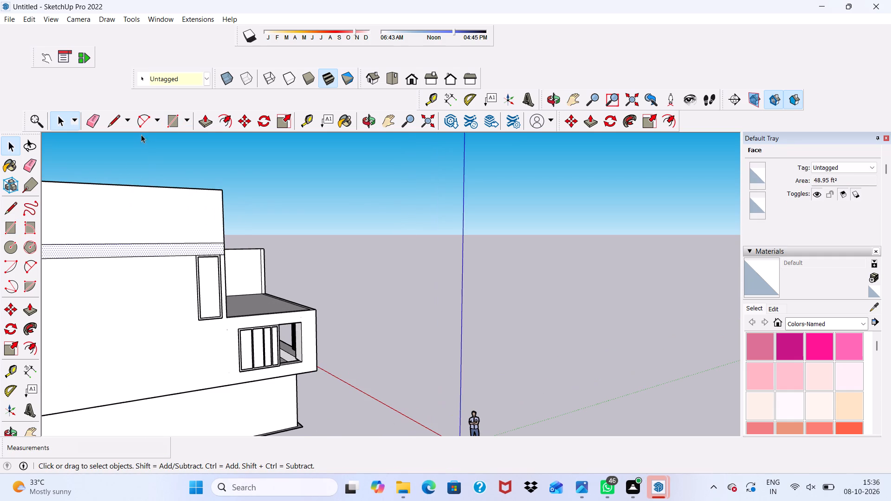
click(204, 123)
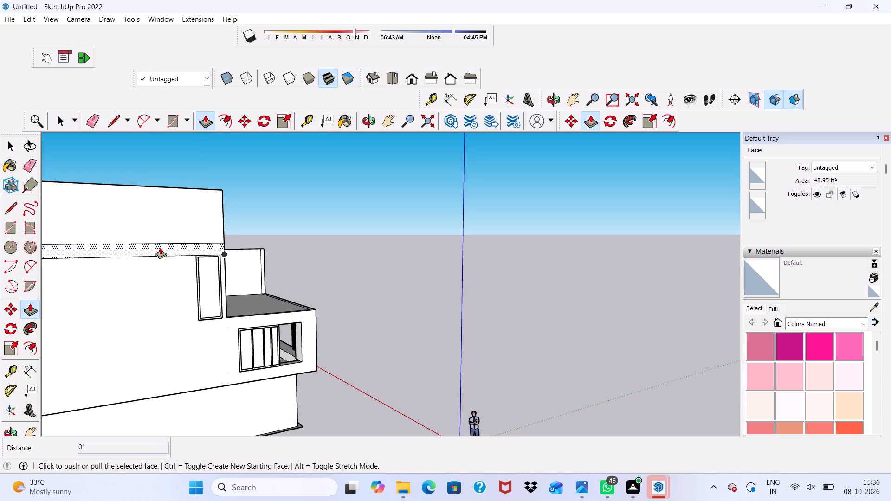
click(160, 247)
scroll(163, 238, down, 3)
middle_drag(162, 240, 68, 174)
scroll(192, 253, up, 6)
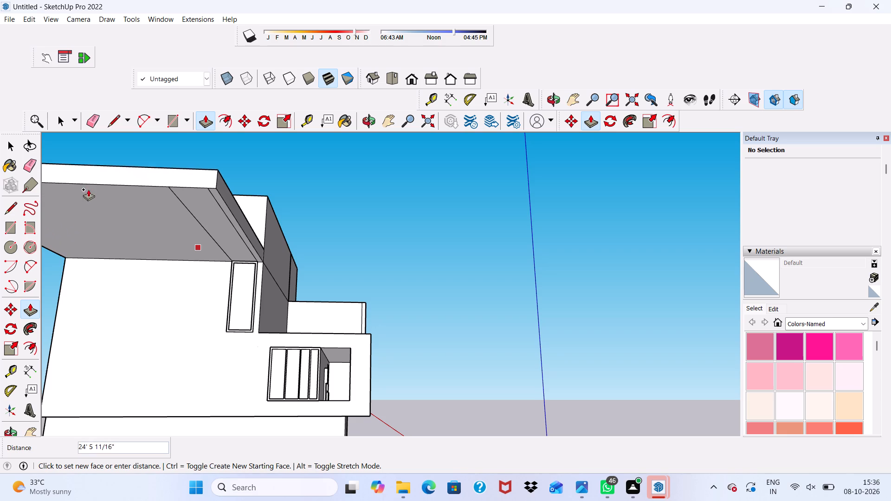
key(3)
key(apostrophe)
key(Return)
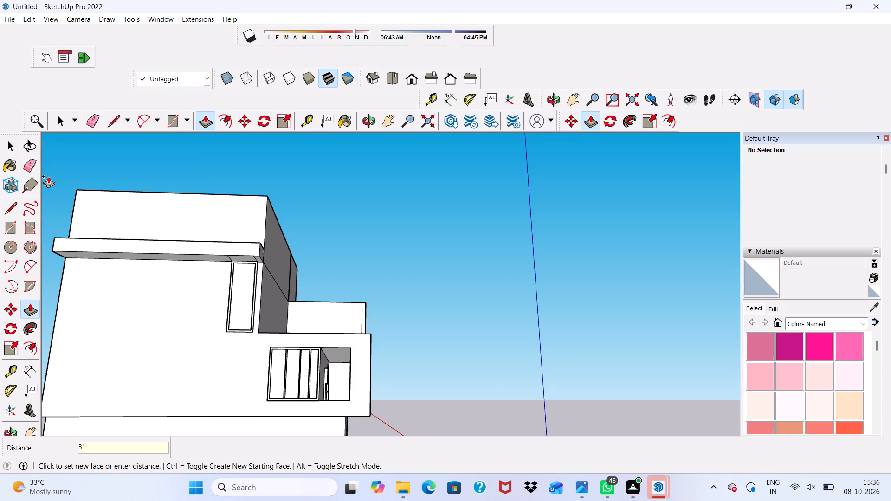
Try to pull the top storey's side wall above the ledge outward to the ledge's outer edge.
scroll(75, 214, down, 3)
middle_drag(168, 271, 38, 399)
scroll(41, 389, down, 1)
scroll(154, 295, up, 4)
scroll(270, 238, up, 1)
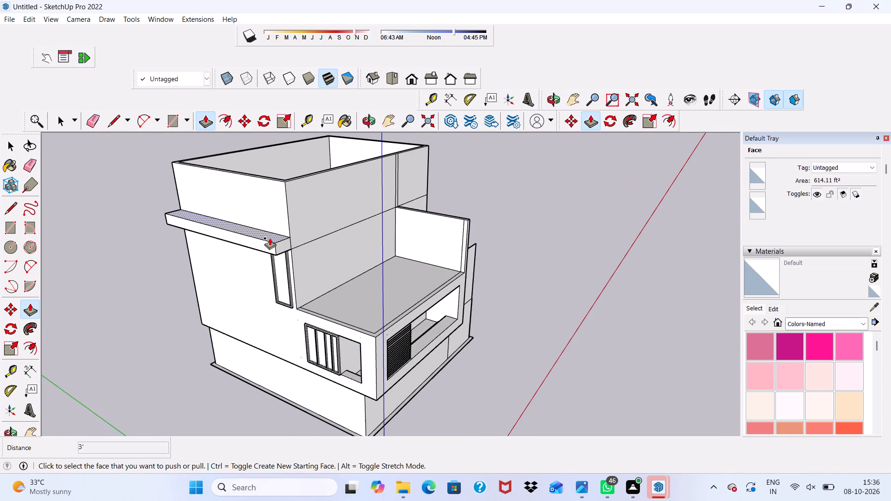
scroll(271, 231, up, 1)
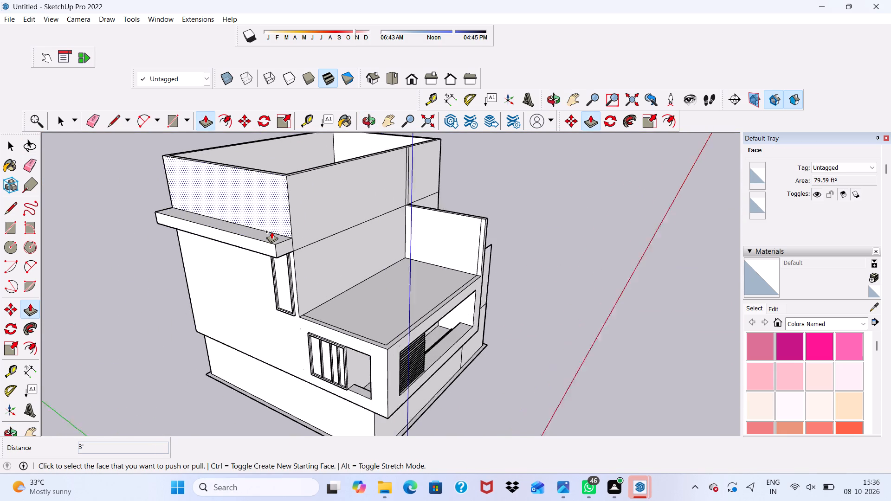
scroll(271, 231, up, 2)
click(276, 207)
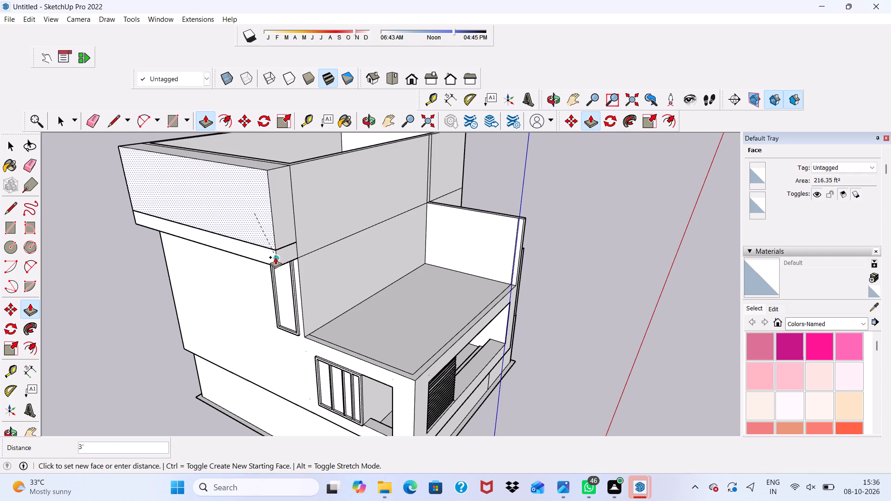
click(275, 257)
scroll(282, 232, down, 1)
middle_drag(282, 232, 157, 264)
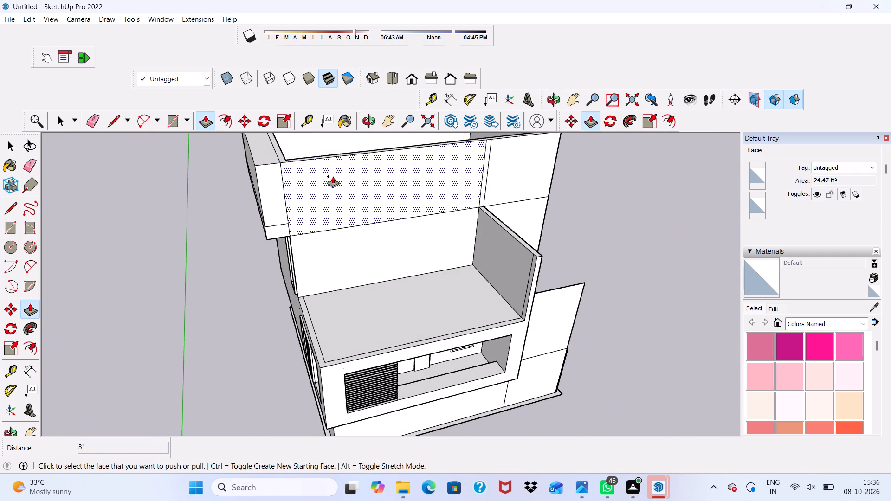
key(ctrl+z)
Examine the projecting ledge and the top storey's side wall from above and below.
key(space)
scroll(279, 172, up, 2)
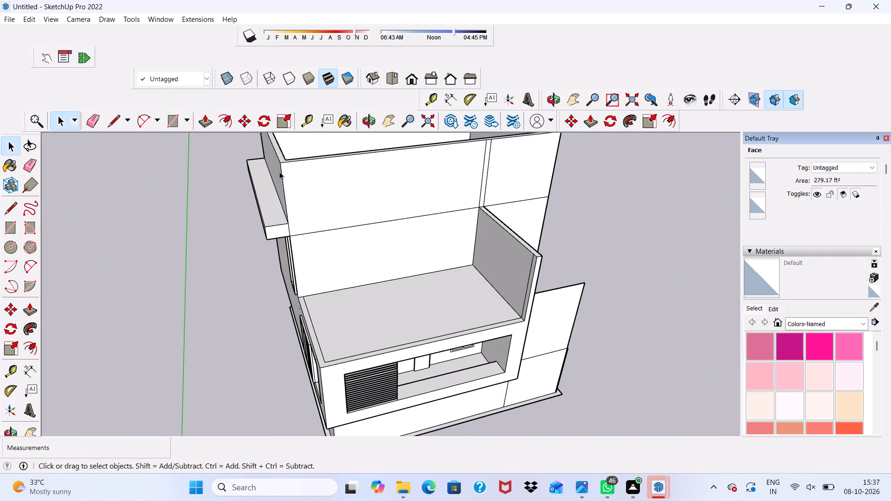
scroll(279, 172, up, 3)
scroll(249, 153, down, 4)
scroll(253, 187, up, 1)
middle_drag(253, 187, 381, 233)
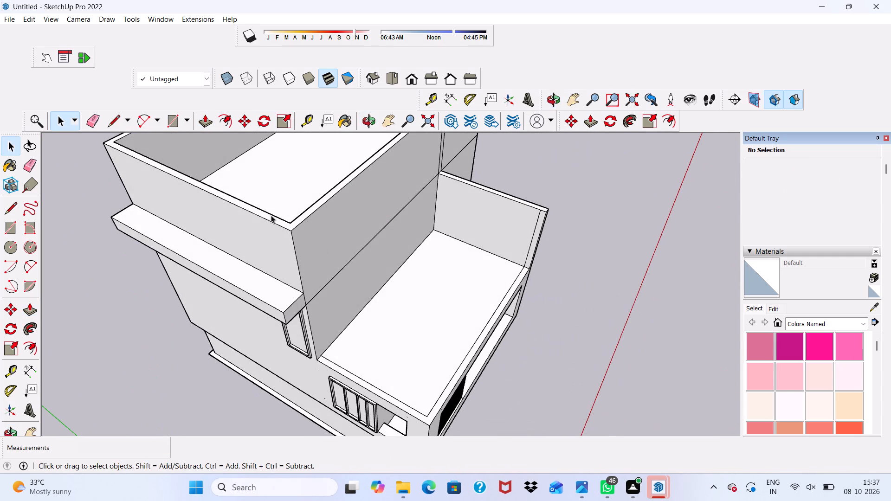
scroll(75, 137, up, 2)
scroll(194, 192, down, 1)
middle_drag(196, 197, 207, 162)
scroll(196, 197, down, 1)
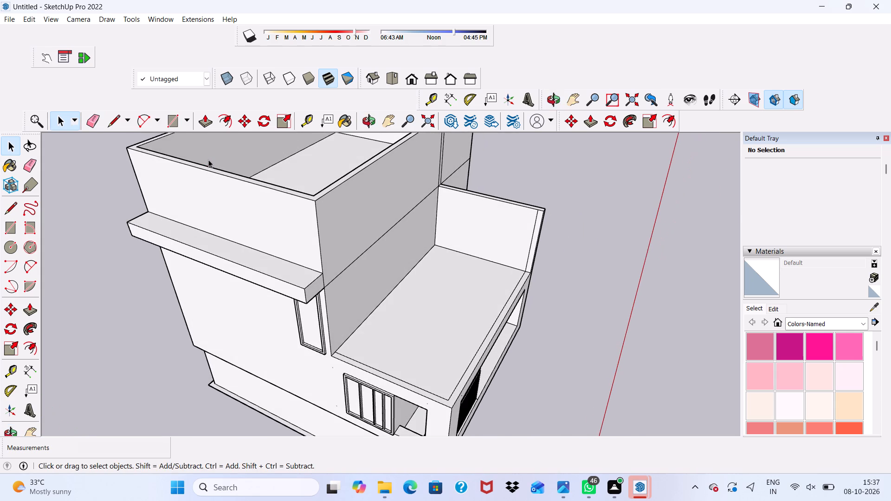
scroll(208, 160, up, 1)
scroll(209, 159, down, 1)
middle_drag(212, 161, 260, 11)
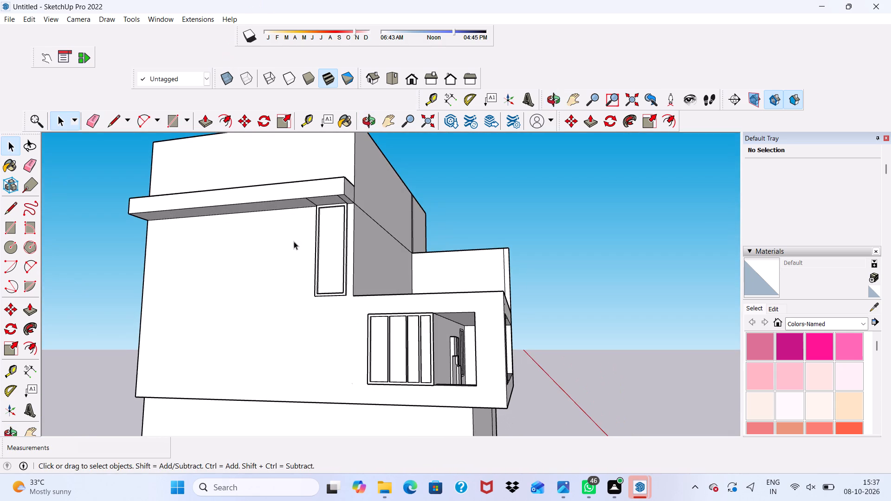
Push/Pull the top storey's side wall above the ledge outward by 3', flush with the ledge's outer edge.
middle_drag(296, 209, 180, 366)
scroll(255, 223, up, 3)
click(270, 198)
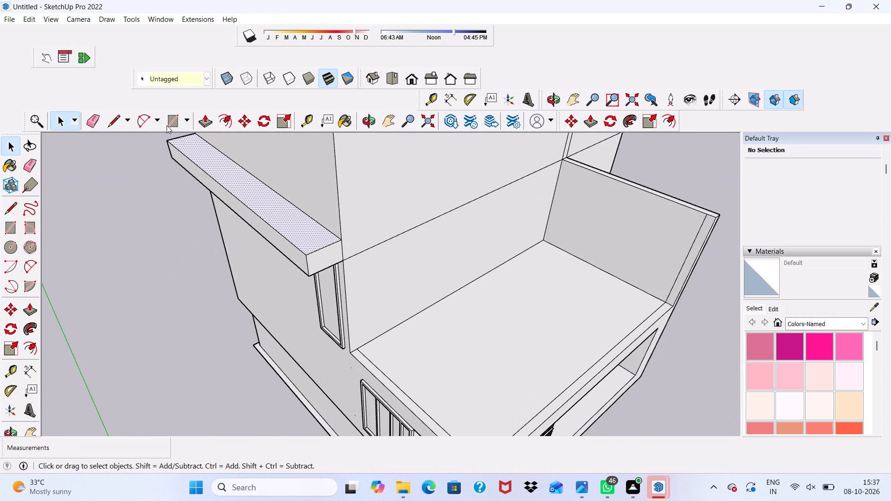
click(305, 187)
scroll(310, 232, down, 4)
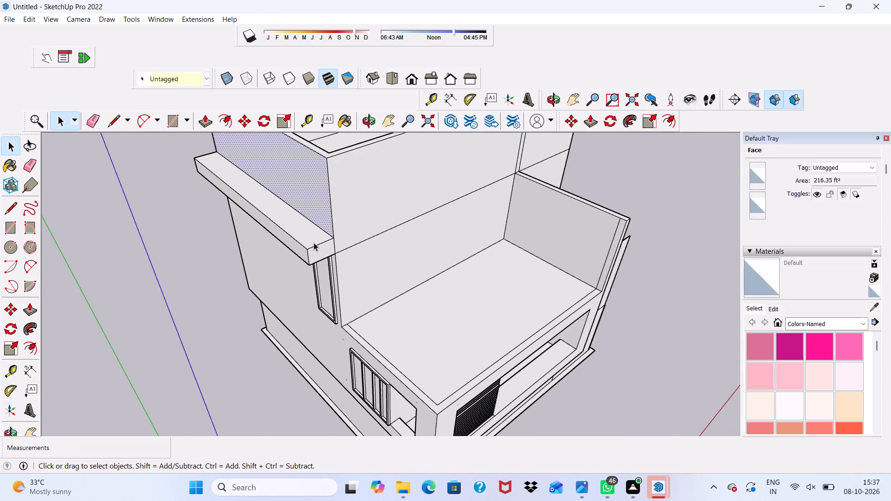
scroll(314, 244, down, 5)
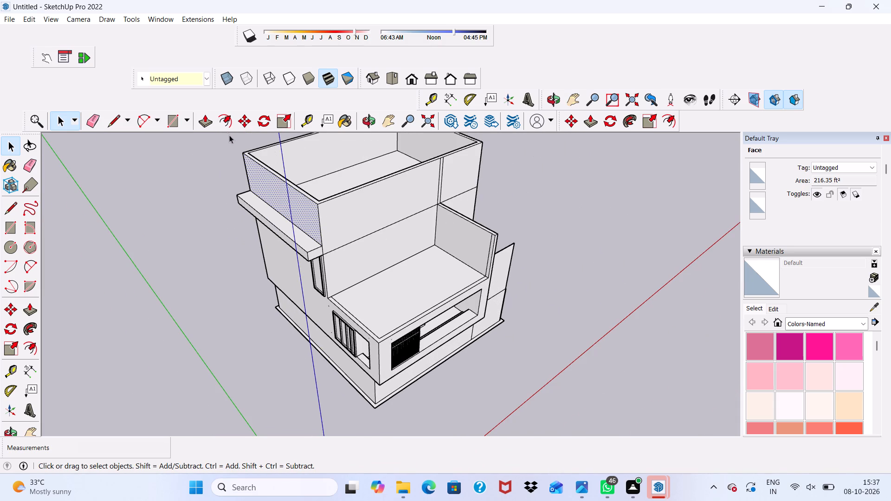
click(205, 116)
click(279, 183)
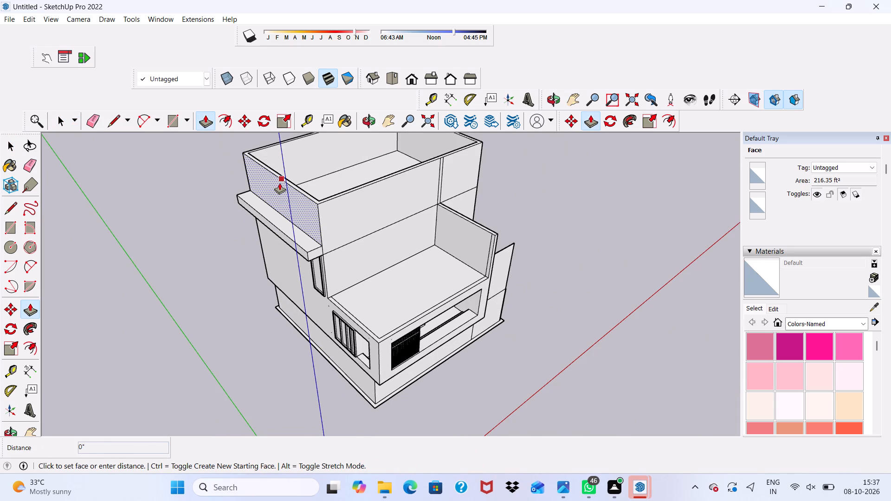
click(310, 258)
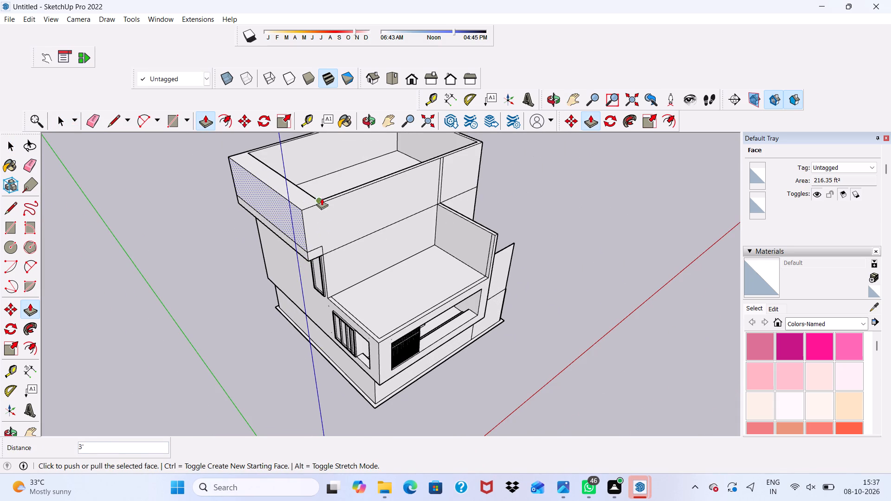
Erase the stray vertical edge inside the top storey, near the extended side wall.
middle_drag(322, 197, 144, 215)
scroll(322, 196, down, 1)
scroll(378, 166, up, 6)
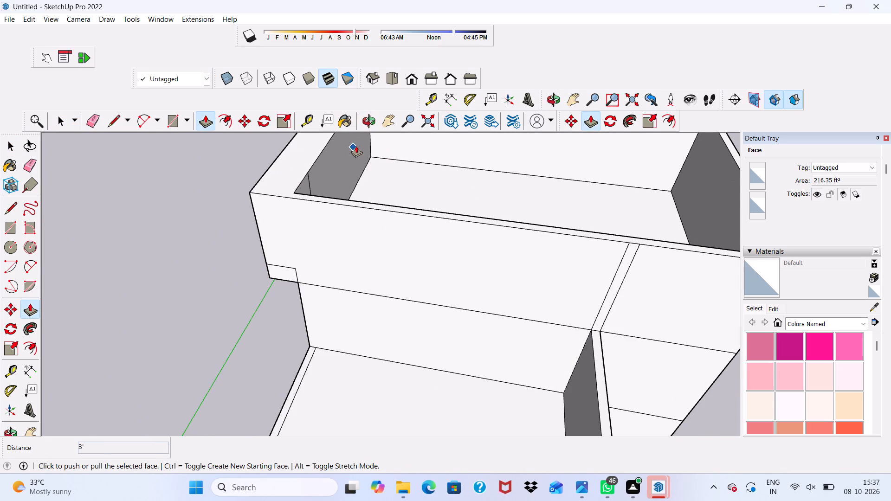
key(space)
scroll(356, 145, down, 1)
middle_drag(356, 145, 220, 189)
scroll(336, 178, up, 2)
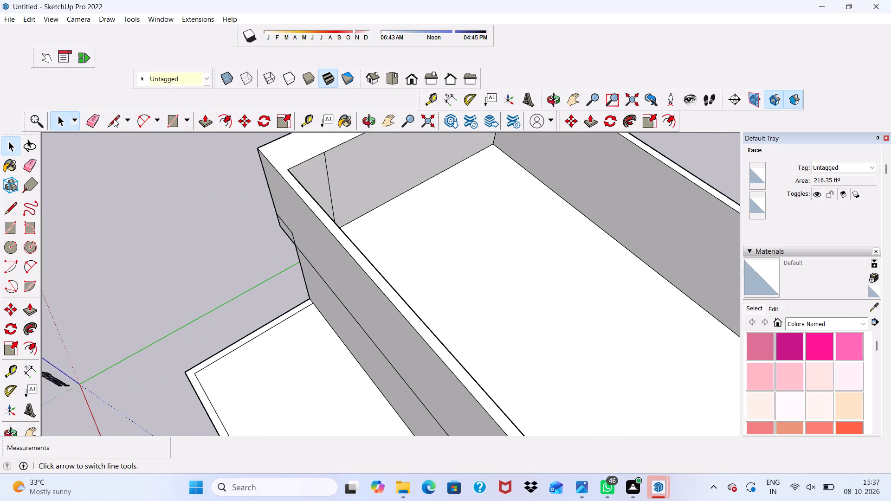
click(92, 122)
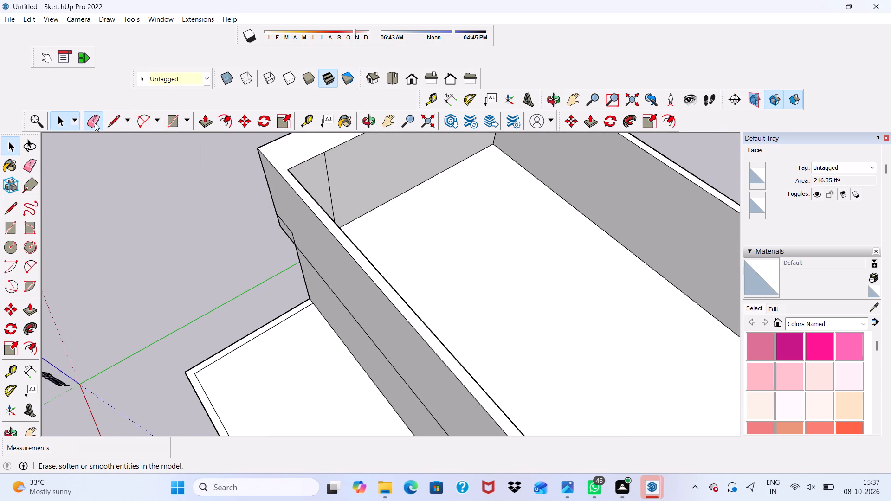
scroll(372, 194, up, 2)
drag(323, 174, 329, 172)
click(318, 173)
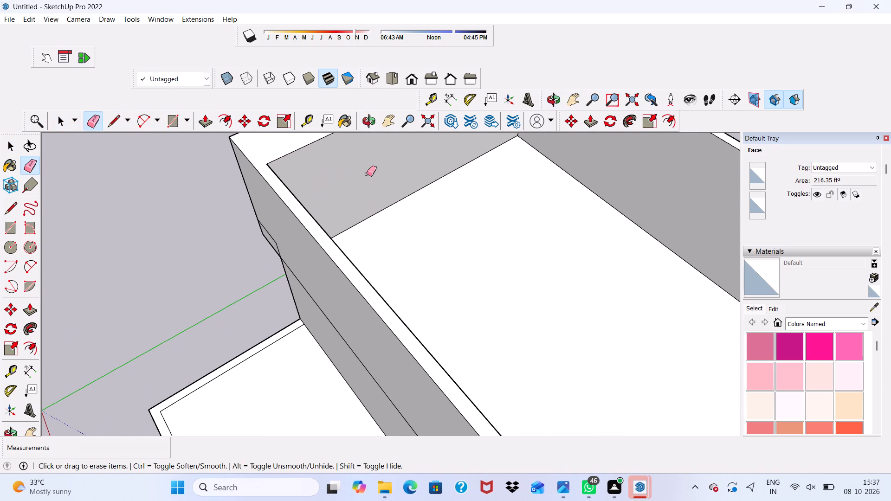
scroll(381, 191, down, 3)
key(space)
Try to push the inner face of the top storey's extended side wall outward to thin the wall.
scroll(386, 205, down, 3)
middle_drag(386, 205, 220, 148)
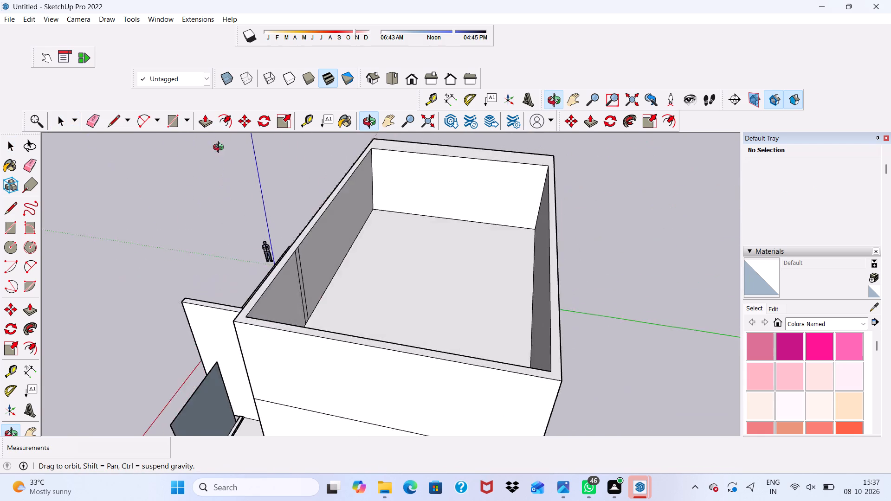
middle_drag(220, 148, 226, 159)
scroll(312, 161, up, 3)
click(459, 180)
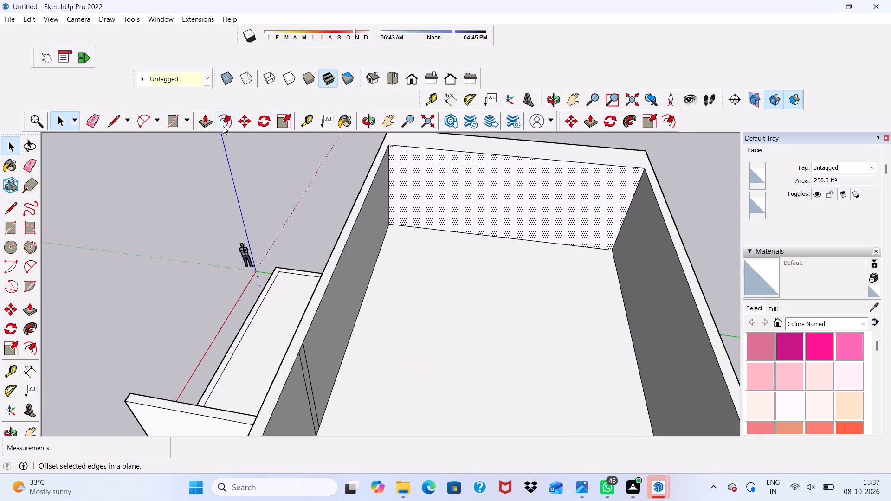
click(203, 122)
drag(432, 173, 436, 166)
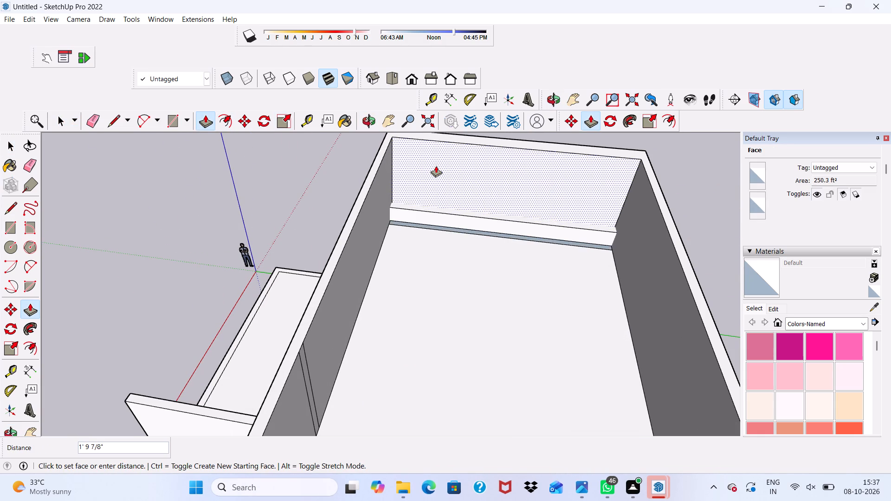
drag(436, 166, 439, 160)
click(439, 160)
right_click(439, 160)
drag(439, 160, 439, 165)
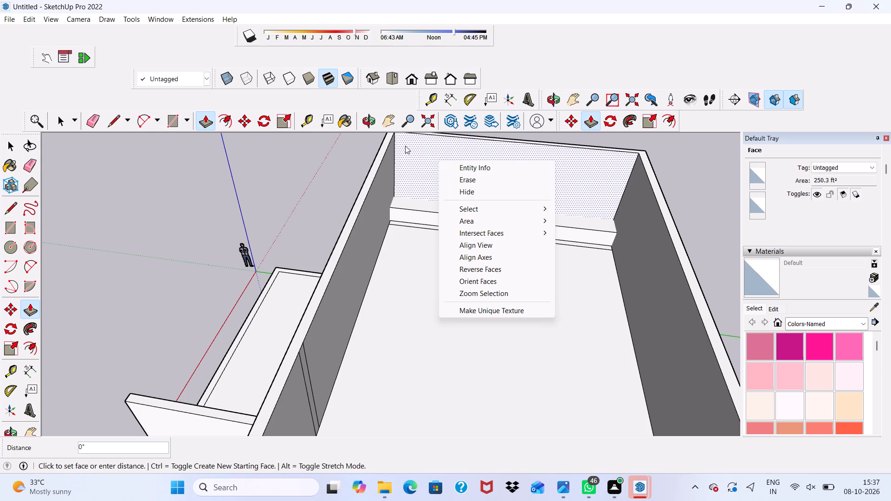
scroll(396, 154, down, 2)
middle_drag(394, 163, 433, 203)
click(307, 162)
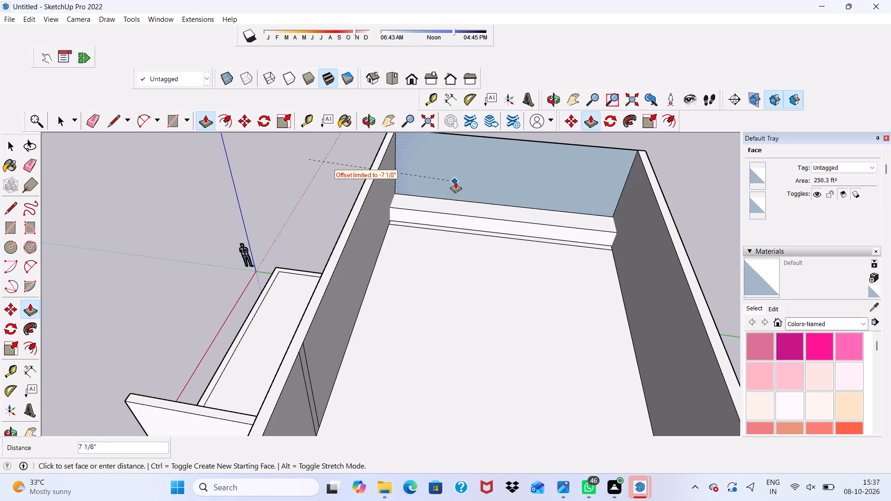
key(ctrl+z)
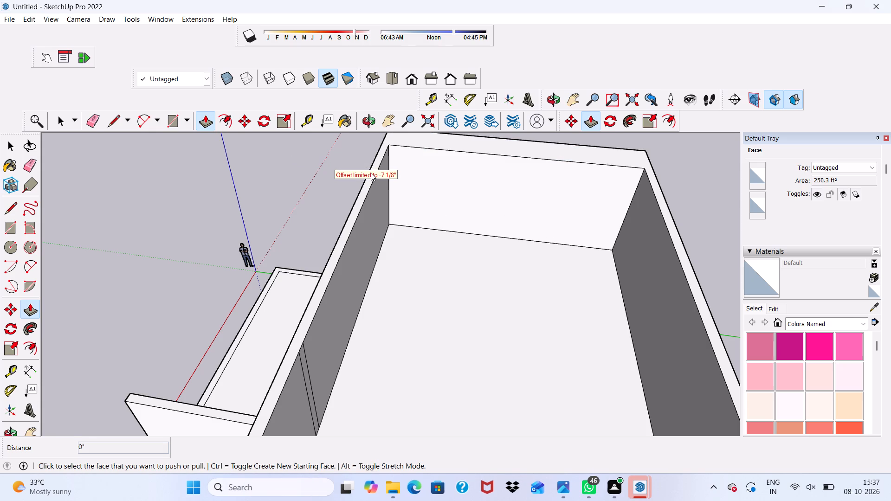
Push the extended side wall's inner face outward to the wall's outer face, undoing the last push beyond it.
drag(474, 188, 477, 181)
double_click(477, 181)
right_click(477, 181)
click(477, 180)
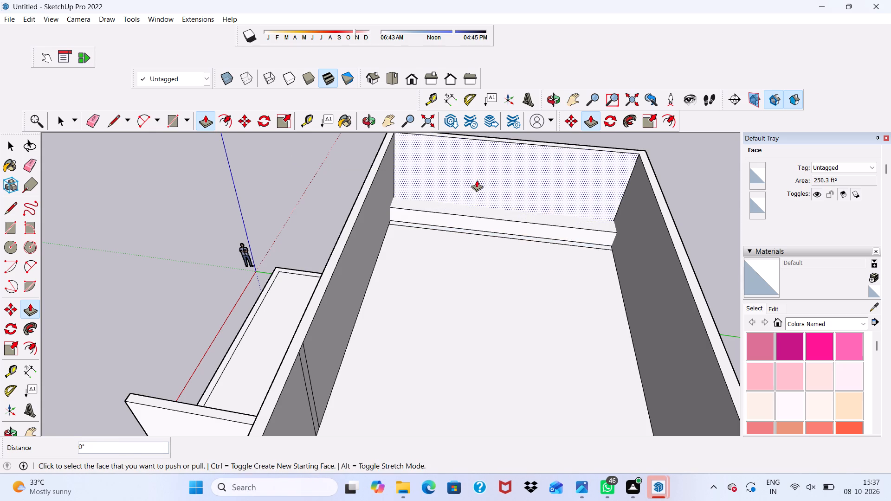
drag(477, 180, 478, 185)
double_click(478, 186)
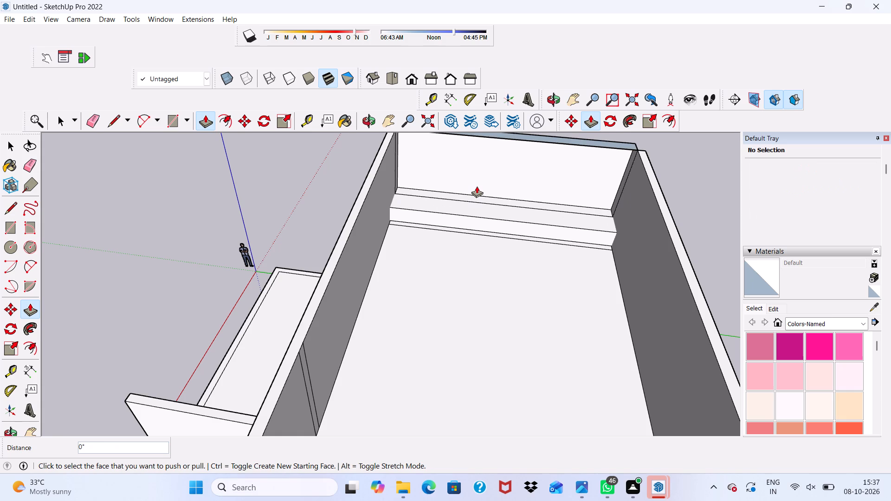
key(ctrl+z)
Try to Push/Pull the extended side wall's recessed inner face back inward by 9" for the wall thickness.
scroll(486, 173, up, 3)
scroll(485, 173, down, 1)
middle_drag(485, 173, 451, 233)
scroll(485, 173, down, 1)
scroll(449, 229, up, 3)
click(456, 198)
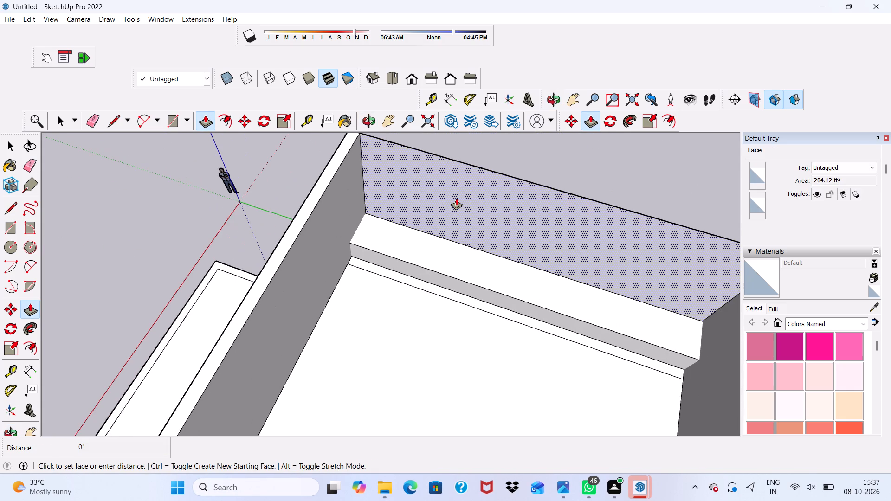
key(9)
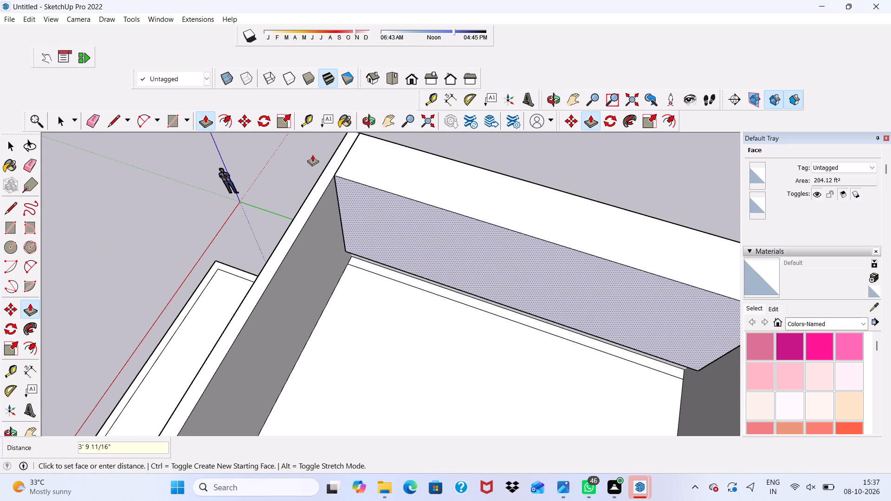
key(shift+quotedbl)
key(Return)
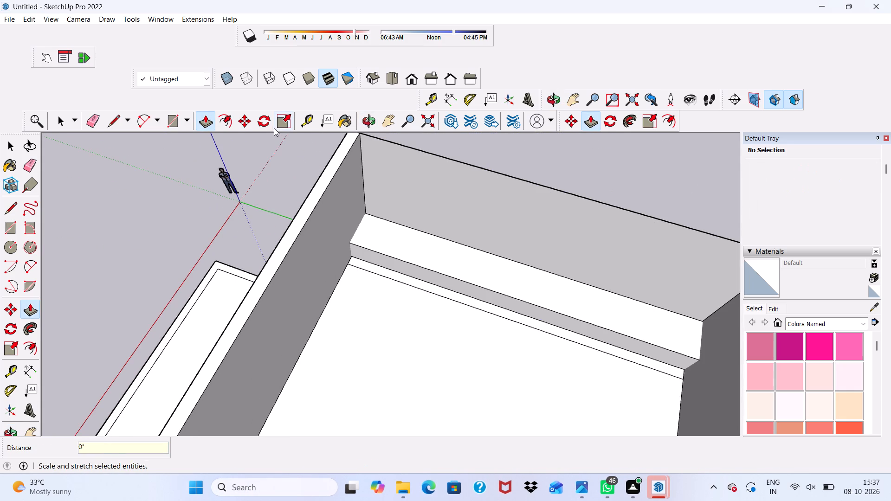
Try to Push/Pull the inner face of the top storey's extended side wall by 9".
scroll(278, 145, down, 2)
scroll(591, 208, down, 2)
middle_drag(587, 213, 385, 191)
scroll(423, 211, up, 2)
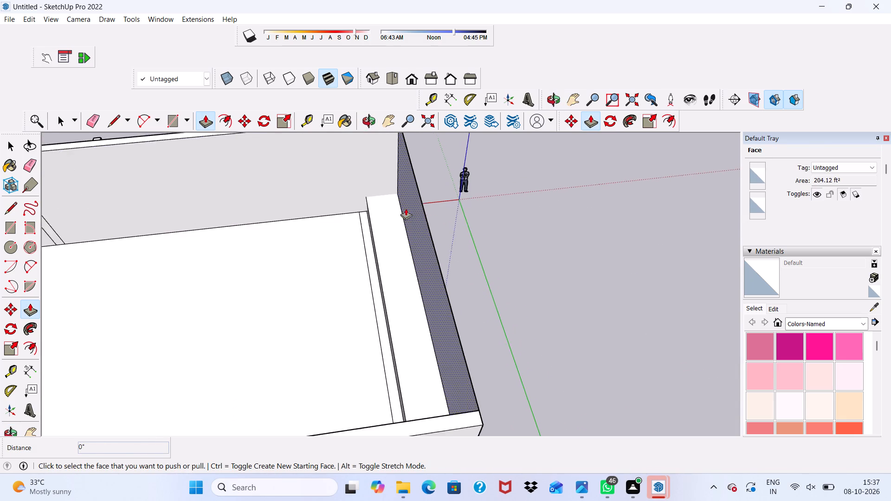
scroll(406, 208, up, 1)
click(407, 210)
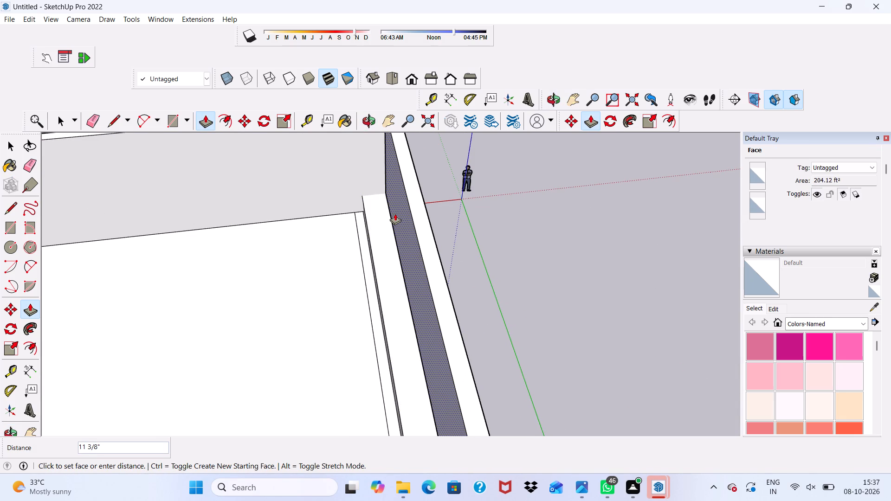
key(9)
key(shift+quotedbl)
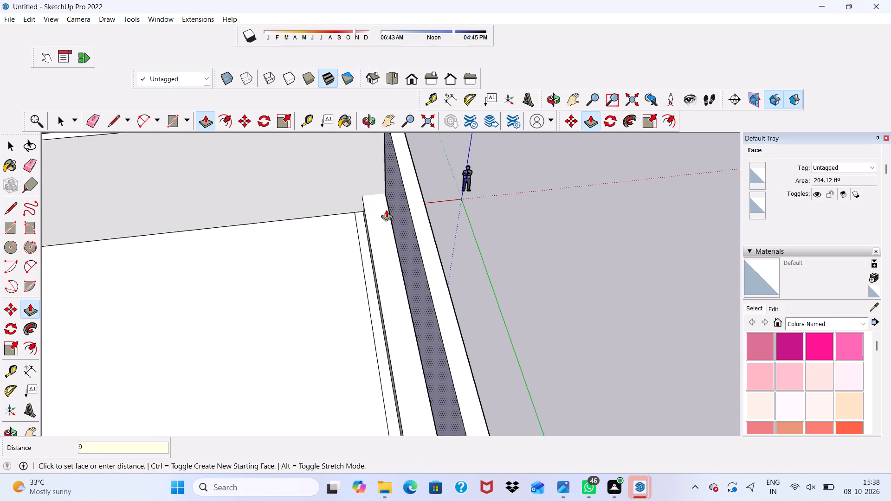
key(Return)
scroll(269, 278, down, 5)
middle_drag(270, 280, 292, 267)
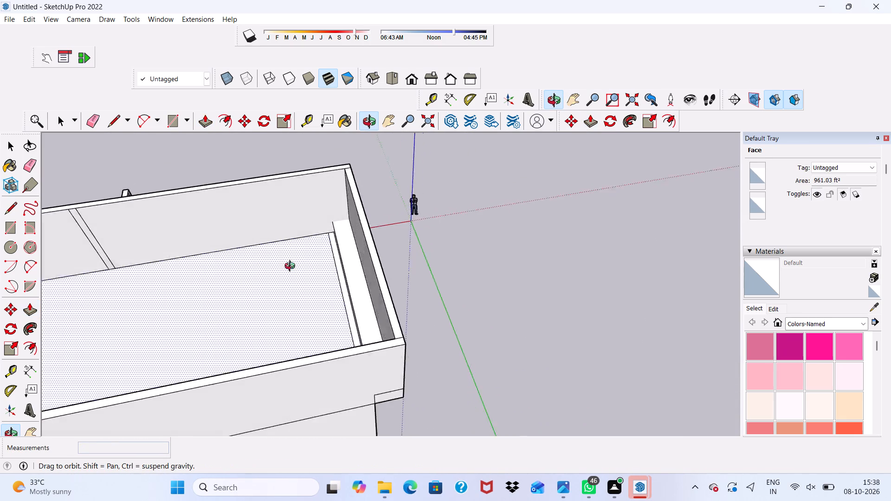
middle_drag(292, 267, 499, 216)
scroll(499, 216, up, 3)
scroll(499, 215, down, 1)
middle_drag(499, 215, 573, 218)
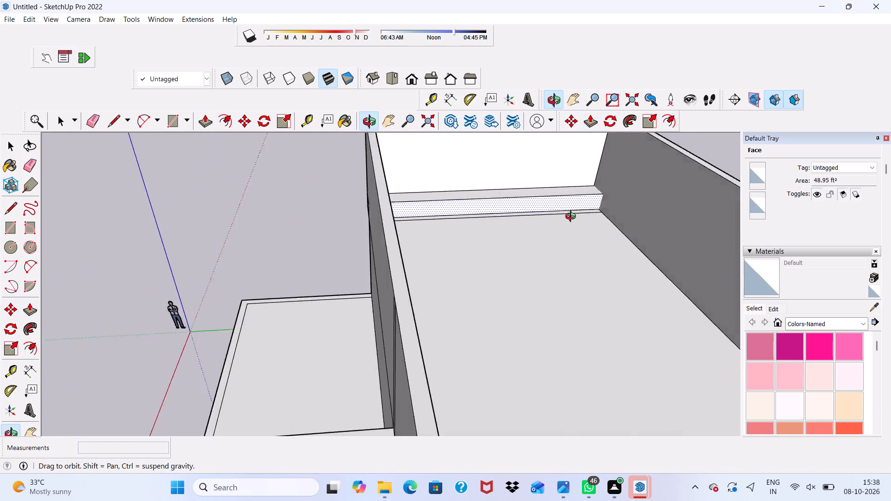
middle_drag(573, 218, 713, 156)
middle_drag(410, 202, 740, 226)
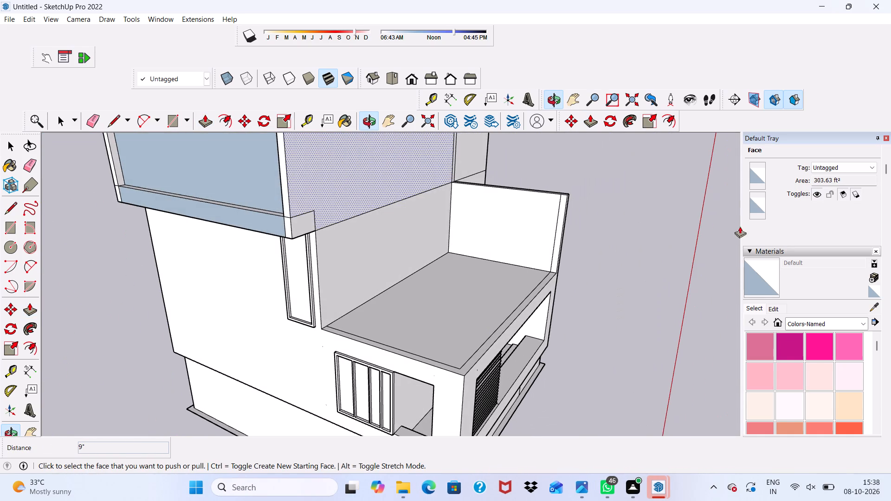
Undo the top storey's side wall edits back to the projecting band at the storey's base.
key(ctrl+z)
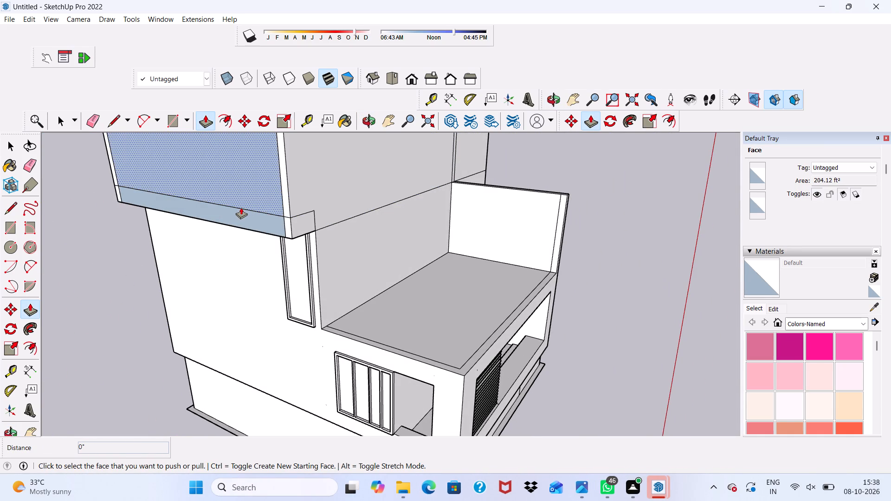
key(ctrl+z)
key(ctrl+z)
key(space)
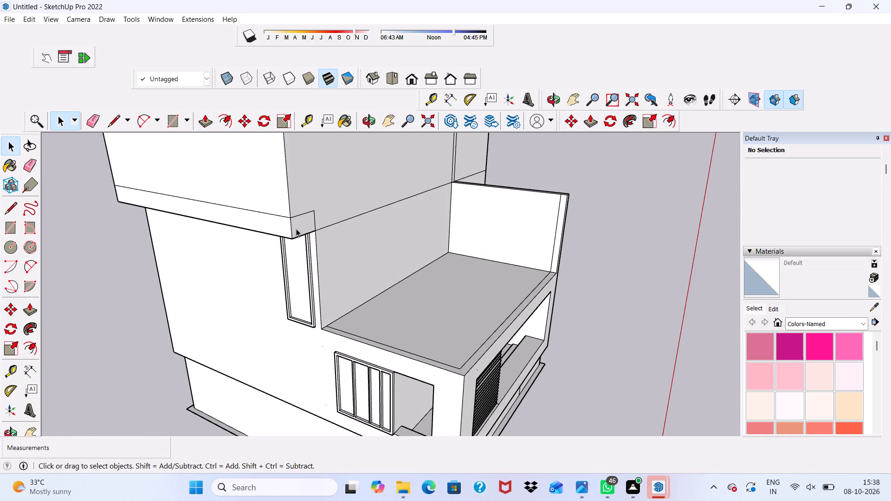
scroll(313, 248, up, 2)
scroll(261, 256, down, 4)
key(ctrl+z)
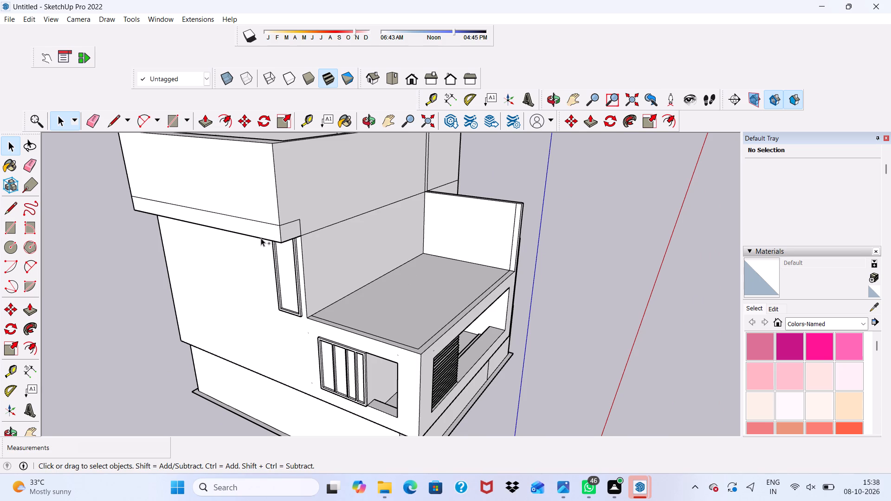
key(ctrl+z)
key(ctrl+z)
key(ctrl+z)
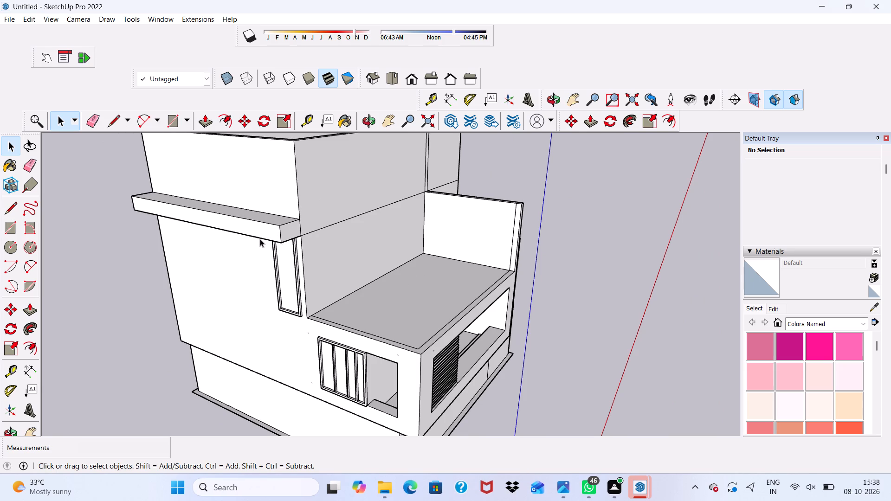
Undo the projecting band and its outline at the base of the top storey's side wall.
scroll(280, 209, down, 1)
middle_drag(275, 238, 296, 197)
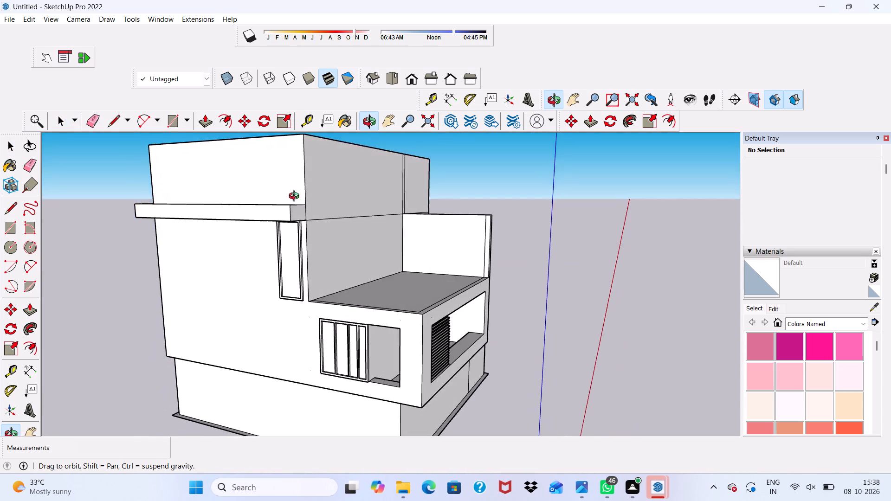
middle_drag(296, 197, 261, 223)
scroll(244, 227, up, 1)
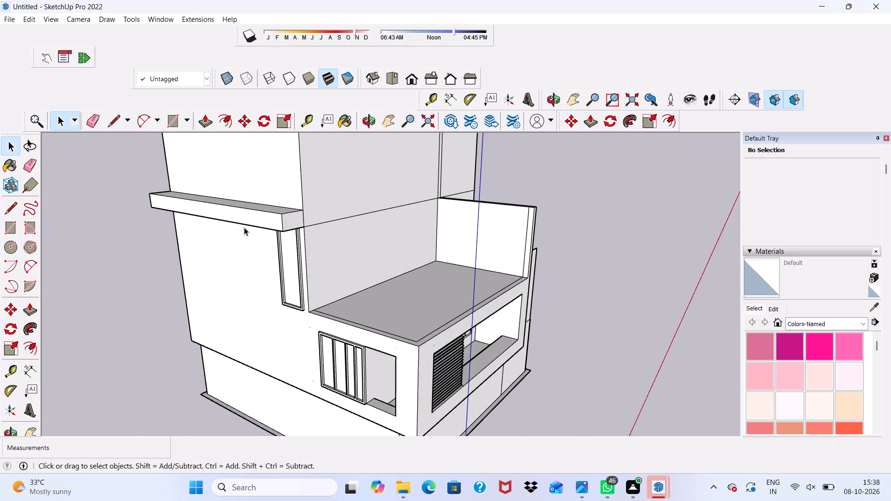
scroll(245, 226, down, 3)
middle_drag(263, 230, 104, 241)
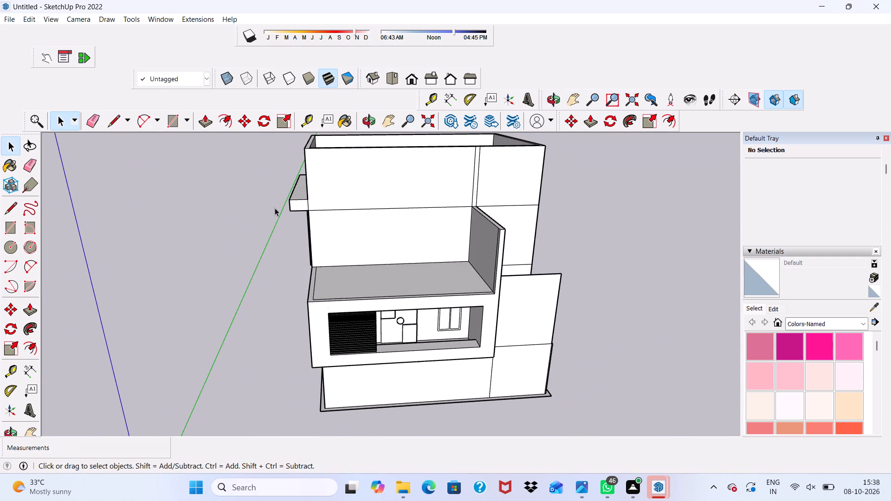
scroll(277, 206, up, 1)
scroll(359, 166, up, 1)
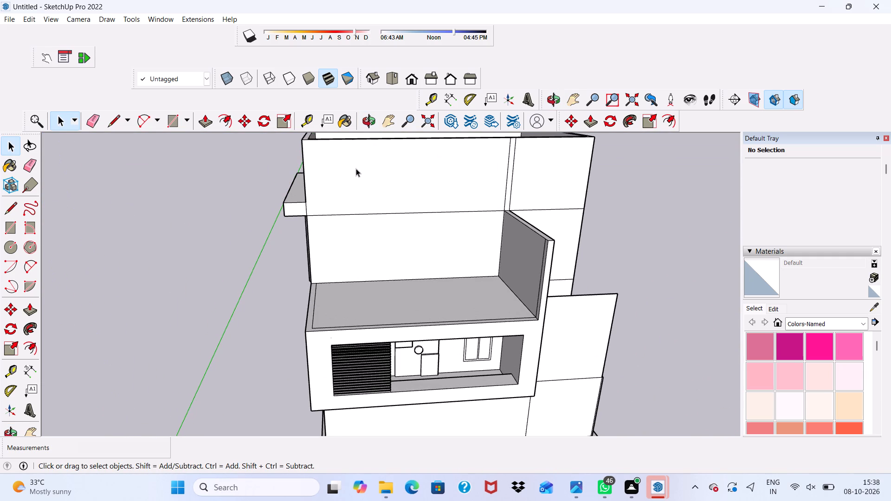
key(ctrl+z)
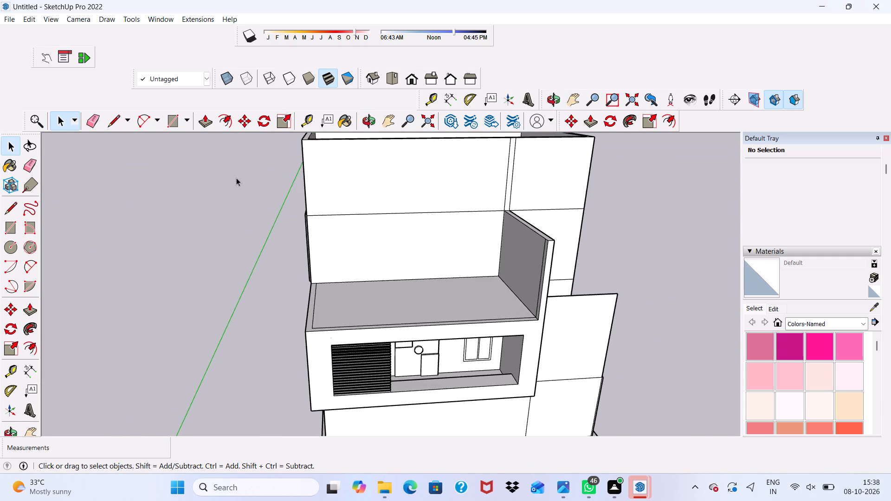
scroll(236, 178, down, 2)
middle_drag(236, 179, 583, 193)
scroll(437, 253, up, 3)
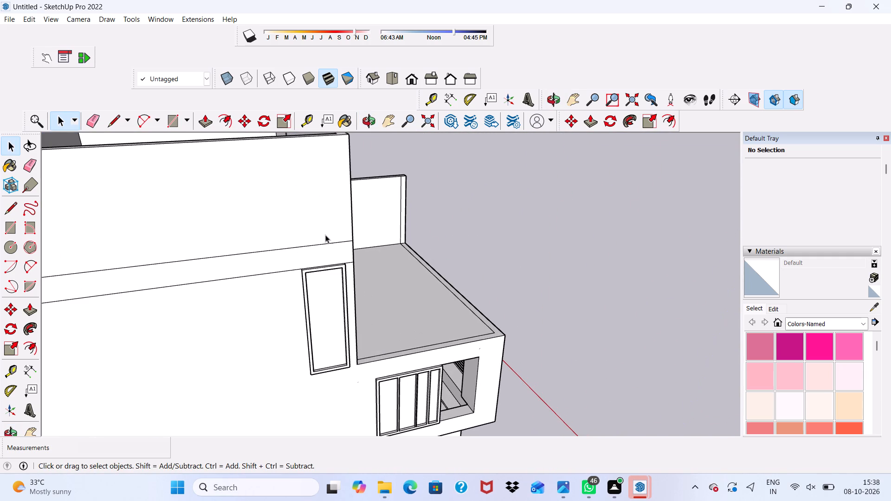
key(ctrl+z)
scroll(317, 227, down, 3)
middle_drag(321, 249, 184, 214)
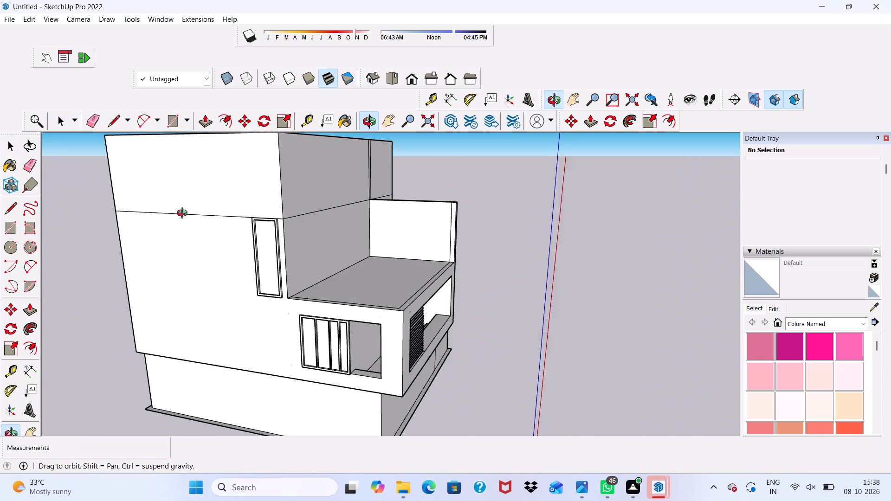
middle_drag(184, 214, 178, 251)
scroll(248, 247, up, 3)
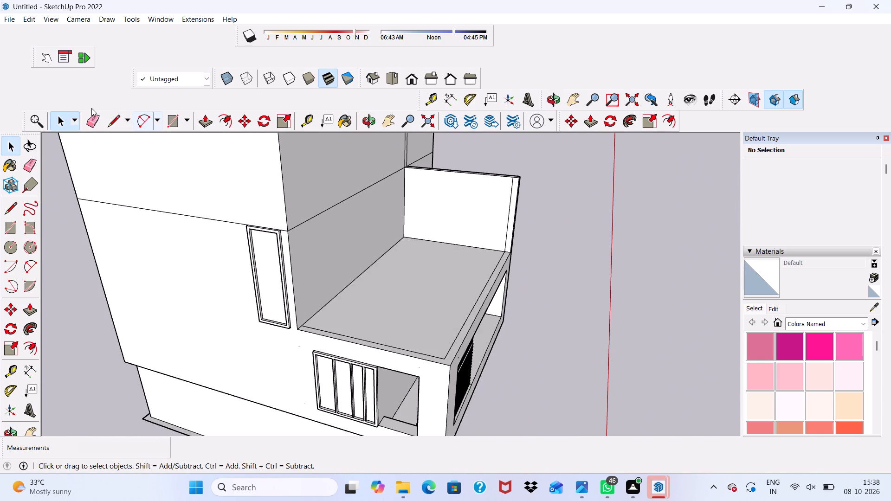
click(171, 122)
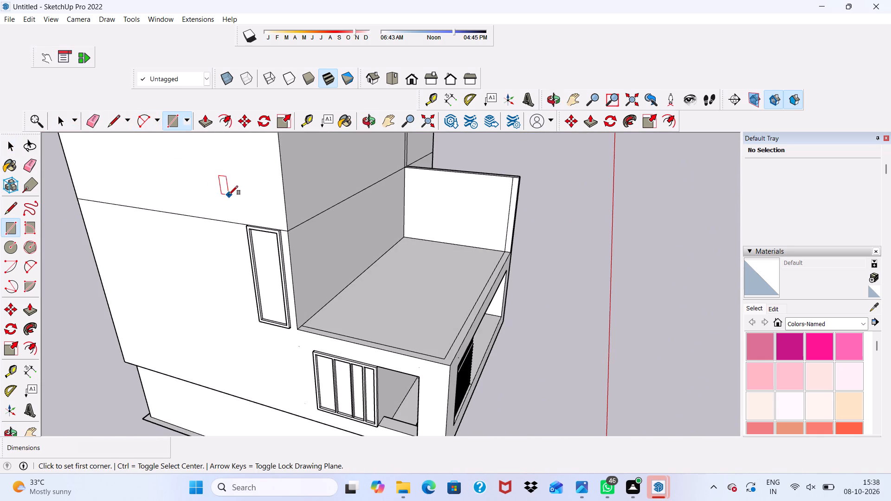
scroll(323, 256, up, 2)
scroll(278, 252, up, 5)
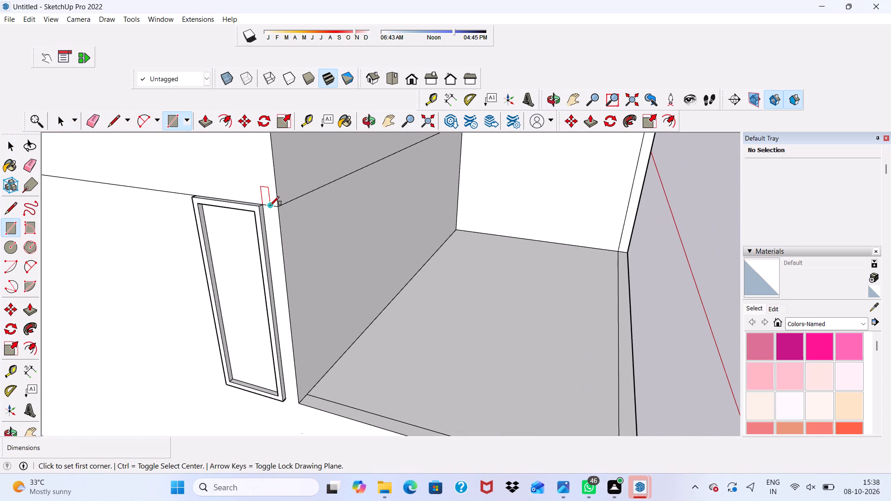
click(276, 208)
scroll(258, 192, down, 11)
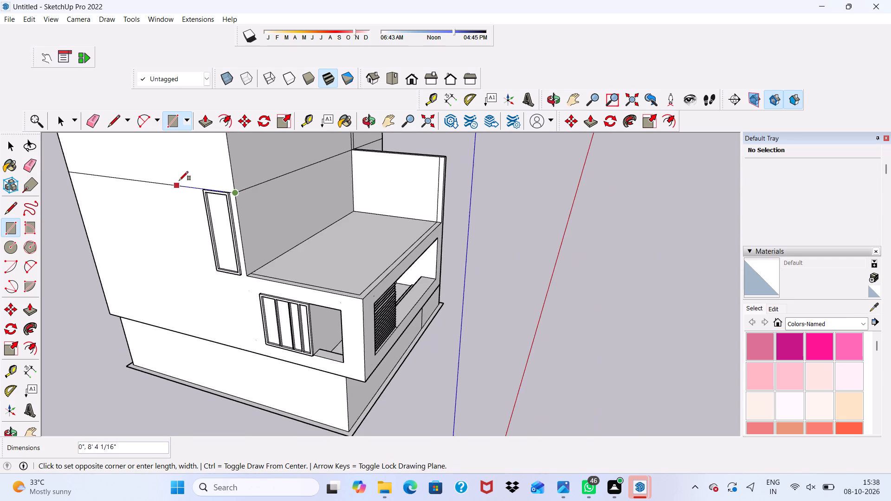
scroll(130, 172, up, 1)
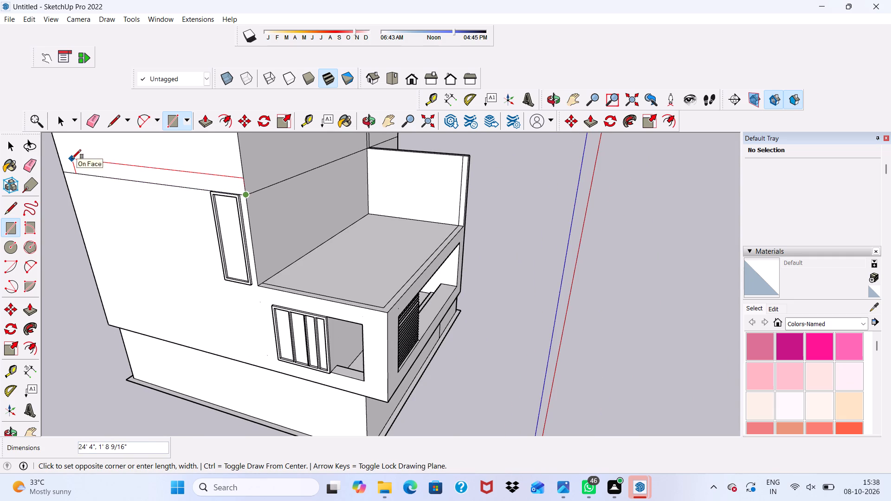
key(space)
Examine the house's massing and the open top storey's walls from several sides.
scroll(73, 159, down, 16)
middle_drag(183, 163, 136, 283)
scroll(154, 275, down, 1)
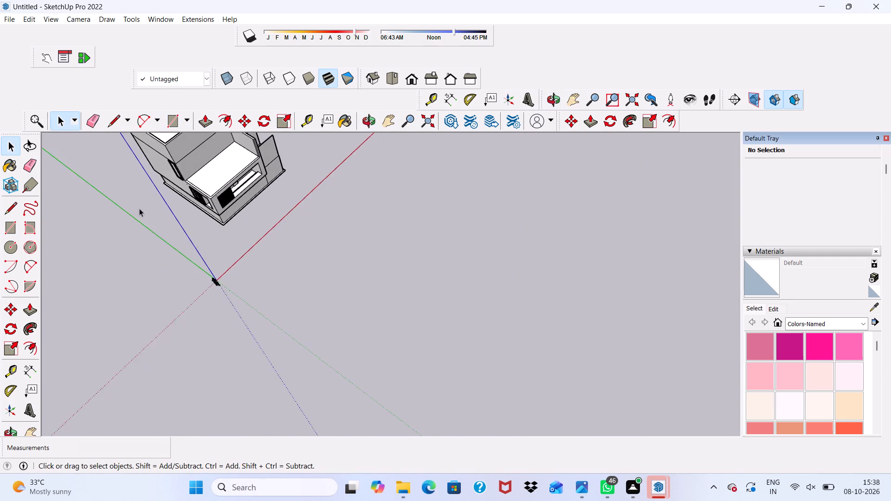
scroll(153, 186, up, 5)
scroll(160, 146, down, 8)
middle_drag(223, 182, 226, 53)
scroll(226, 48, up, 4)
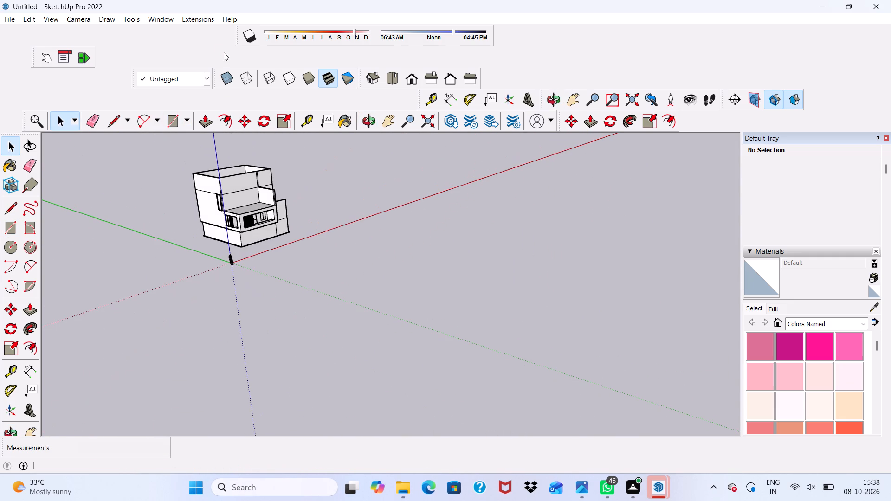
scroll(277, 285, down, 1)
scroll(290, 101, up, 17)
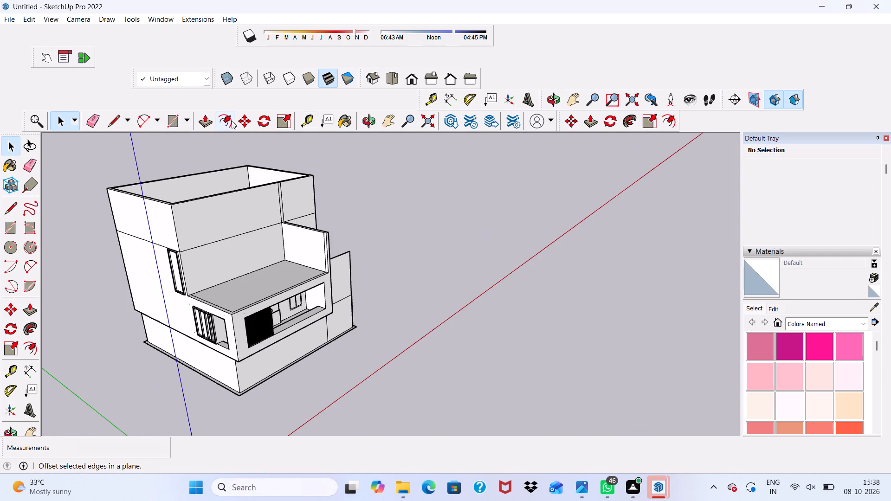
scroll(226, 127, up, 2)
scroll(217, 216, down, 1)
middle_drag(213, 247, 123, 119)
middle_drag(228, 236, 329, 261)
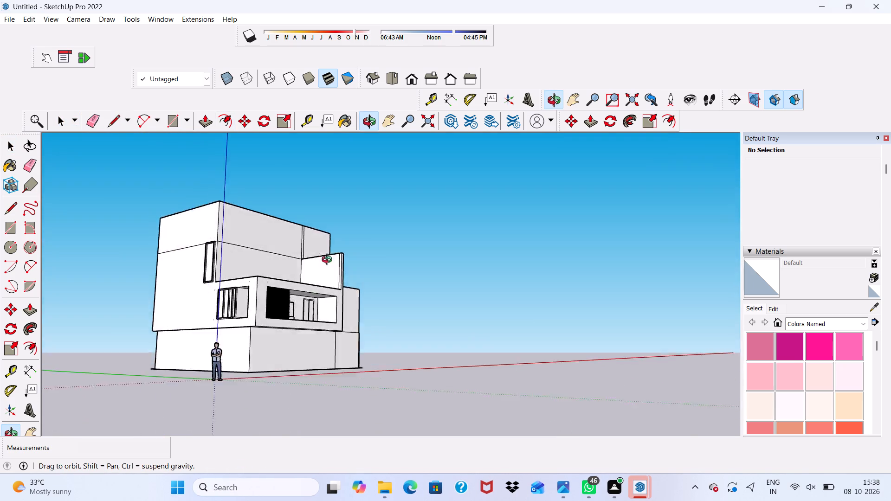
middle_drag(329, 261, 445, 296)
scroll(183, 239, up, 3)
middle_drag(213, 210, 292, 331)
scroll(213, 216, down, 1)
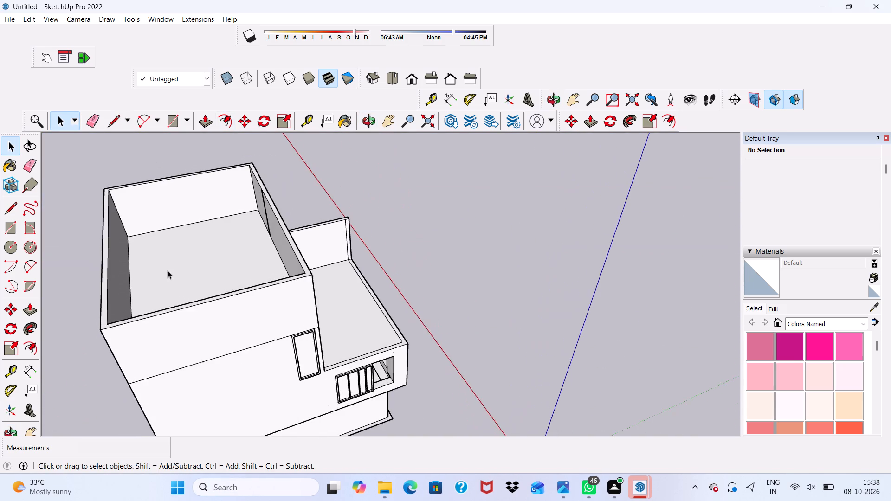
scroll(95, 227, up, 1)
scroll(67, 309, down, 1)
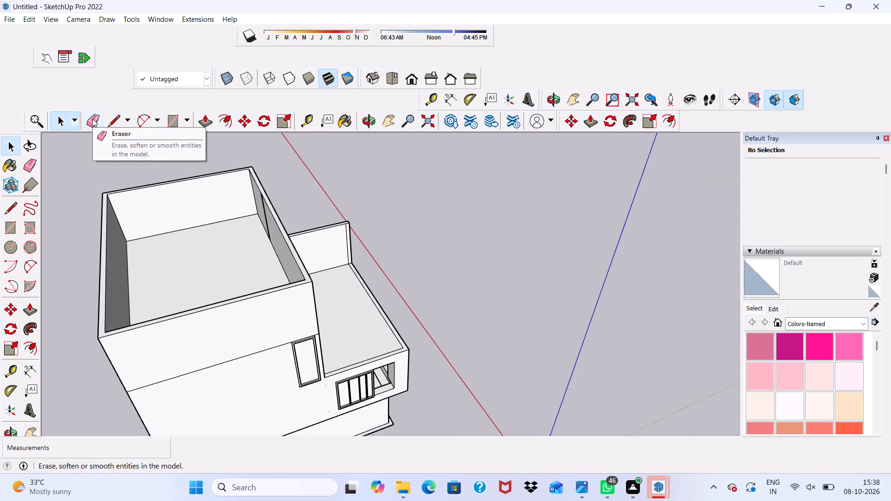
scroll(185, 247, up, 3)
scroll(90, 373, down, 2)
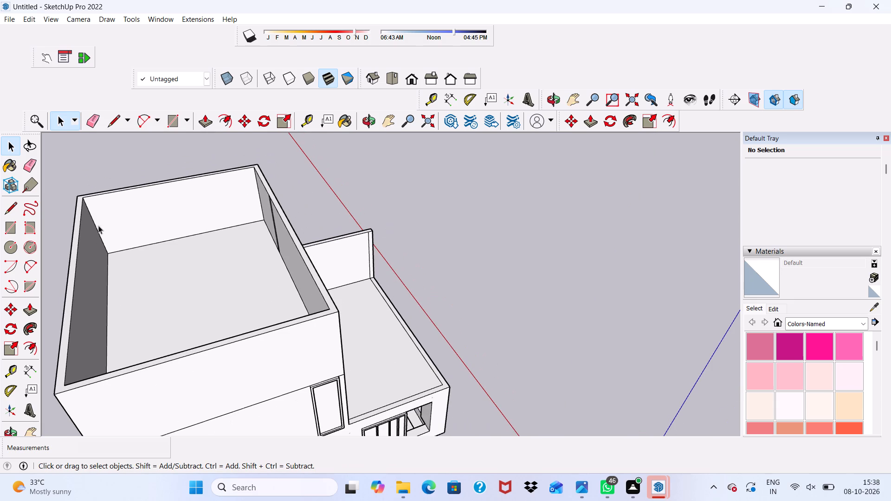
Draw 9" lines across the top of the top storey's side wall, from both inner corners to its outer edge.
click(116, 116)
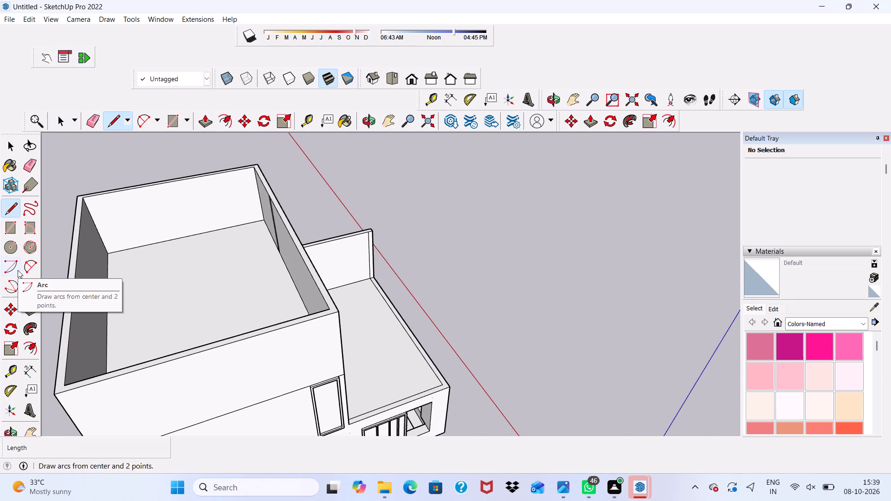
scroll(111, 239, down, 5)
scroll(57, 370, up, 4)
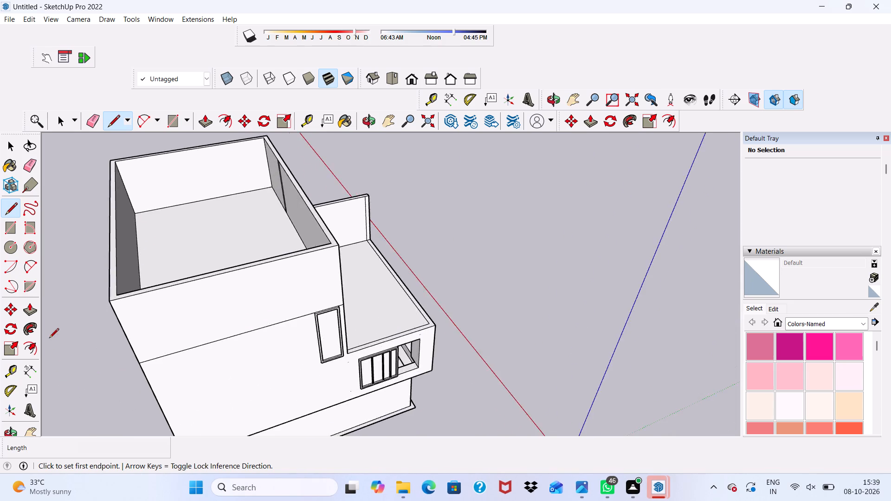
scroll(49, 339, up, 12)
click(156, 261)
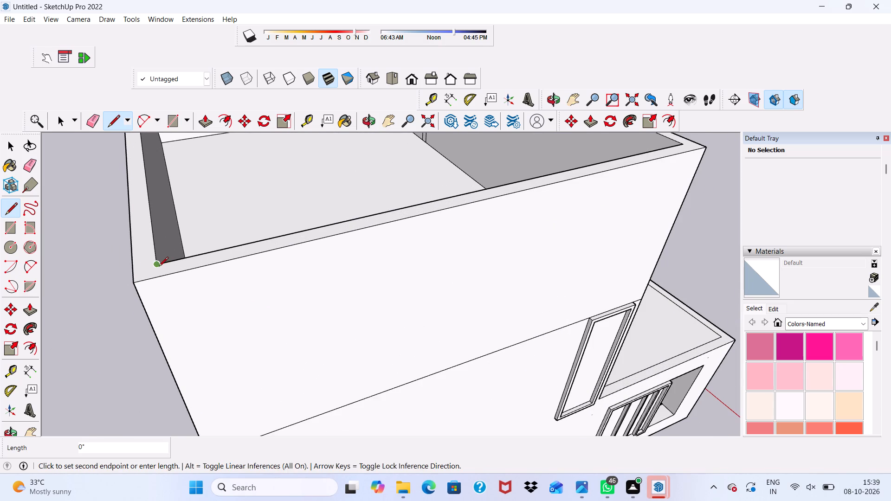
click(161, 274)
scroll(210, 253, down, 3)
scroll(599, 162, up, 3)
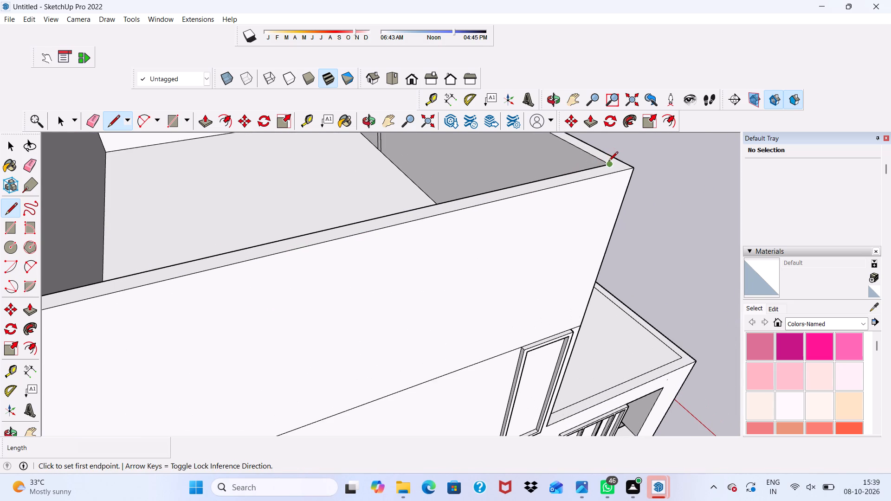
click(608, 162)
click(620, 168)
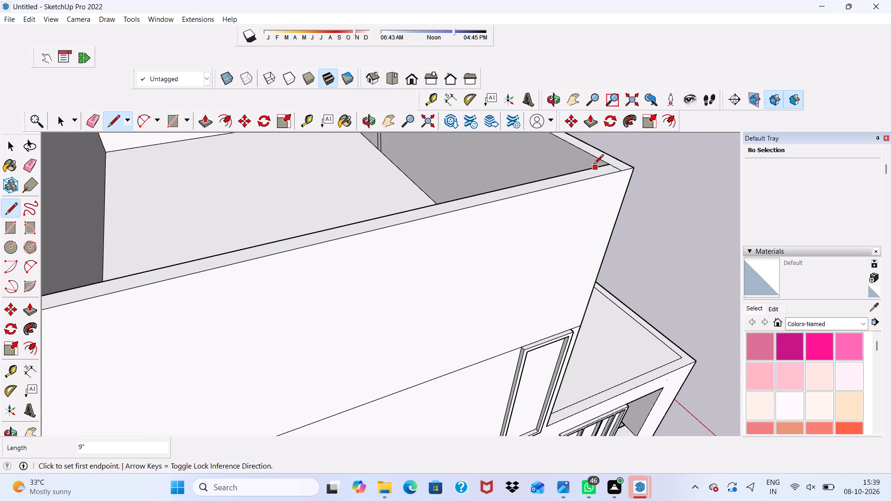
key(space)
scroll(562, 202, down, 6)
middle_drag(441, 246, 354, 228)
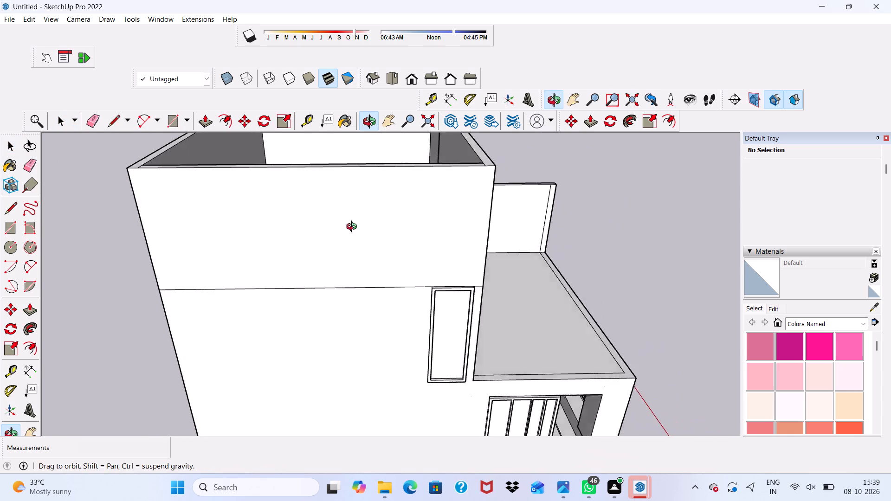
Push the 9" strip on top of the top storey's side wall down about 2' 9", and again about 5' 6".
middle_drag(354, 228, 316, 272)
scroll(246, 272, up, 8)
click(213, 236)
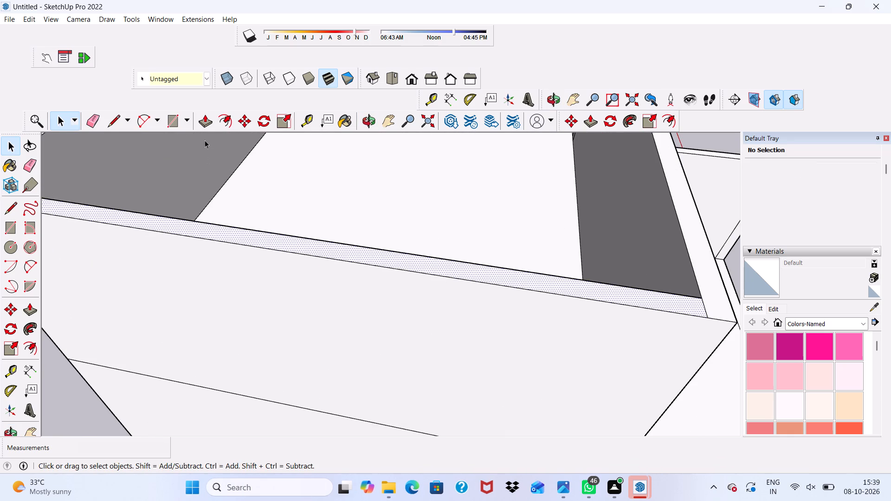
click(206, 119)
drag(205, 223, 209, 245)
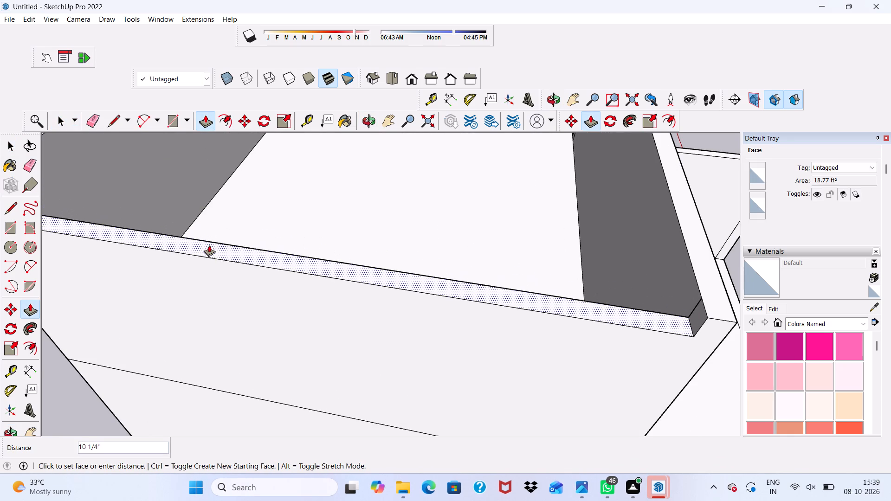
drag(209, 245, 218, 283)
scroll(216, 256, down, 4)
middle_drag(249, 276, 269, 207)
scroll(249, 276, down, 1)
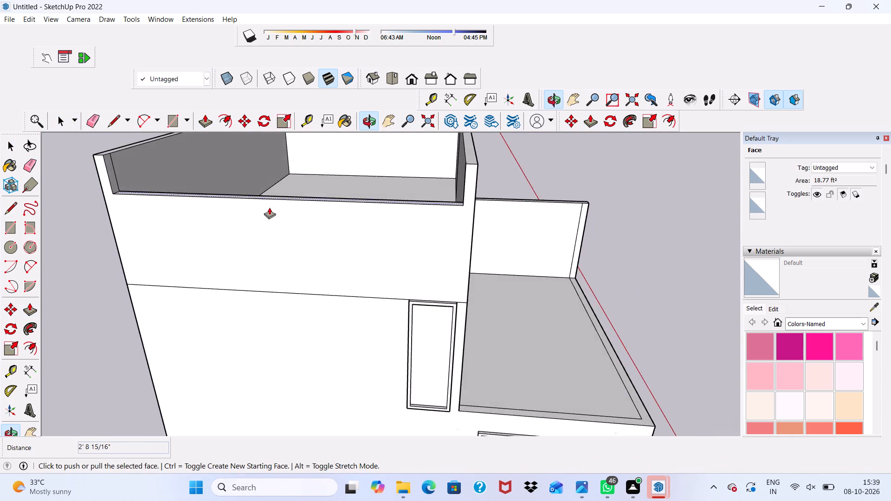
scroll(269, 207, up, 4)
scroll(261, 170, down, 4)
middle_drag(259, 175, 191, 269)
scroll(172, 266, up, 3)
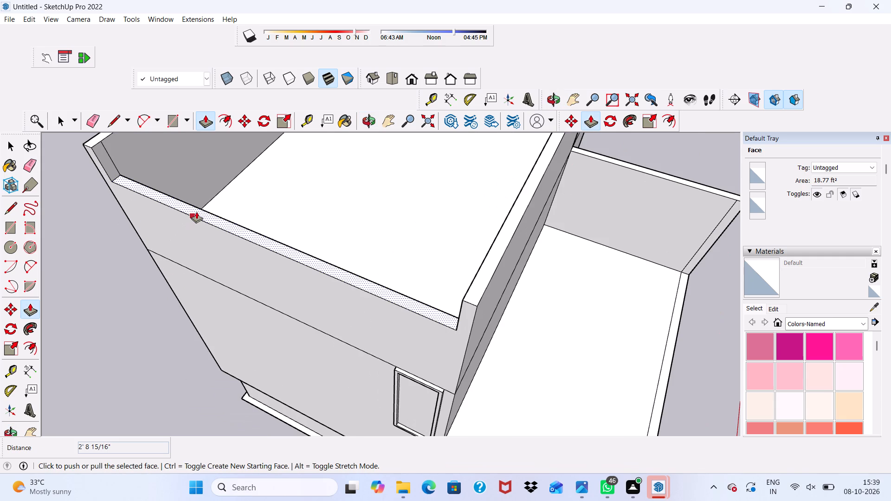
drag(196, 212, 214, 255)
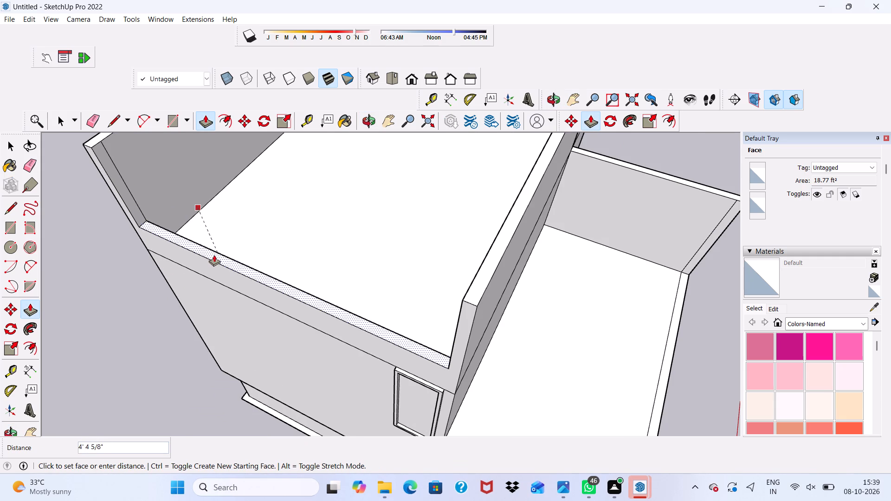
drag(214, 255, 213, 267)
scroll(204, 295, down, 2)
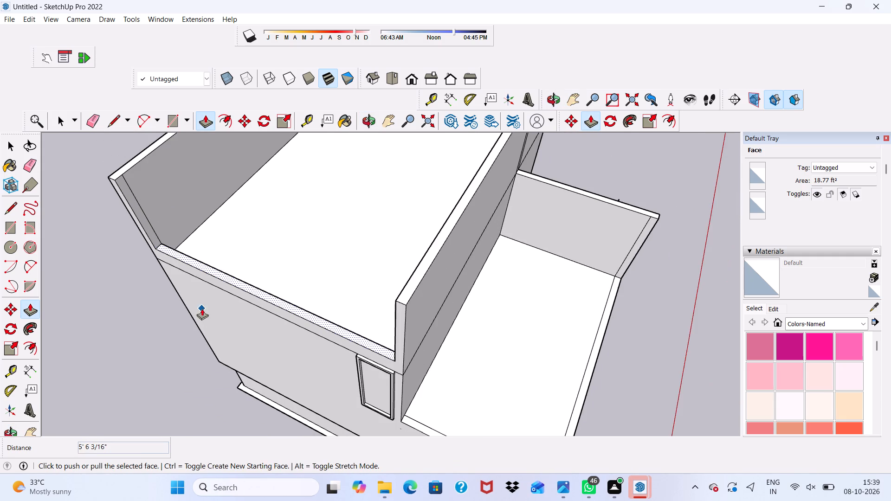
middle_drag(201, 294, 200, 209)
scroll(247, 236, up, 2)
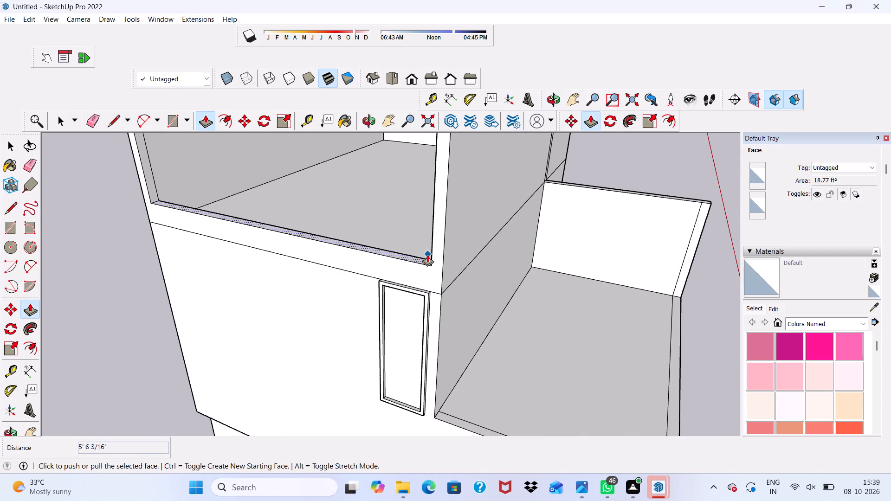
Draw a vertical line of about 1' 9" from the lowered side wall's outer corner to the storey's base line, at the tall window's end.
key(space)
scroll(421, 266, up, 2)
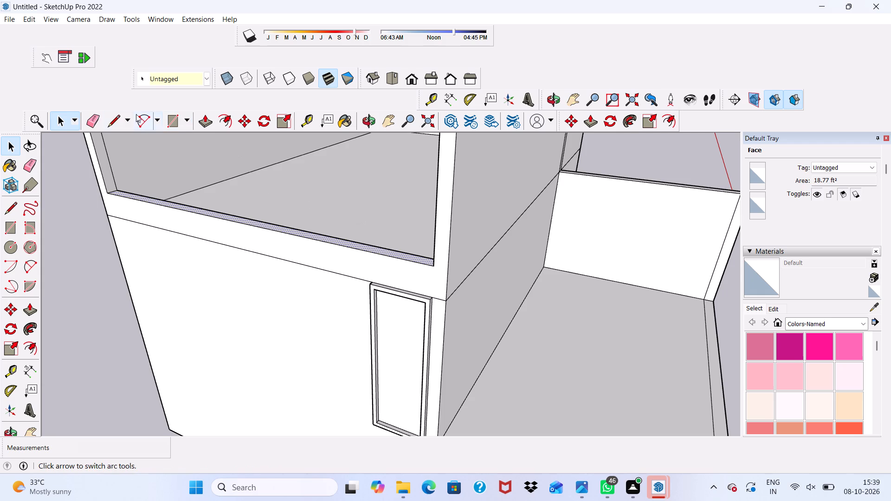
click(112, 114)
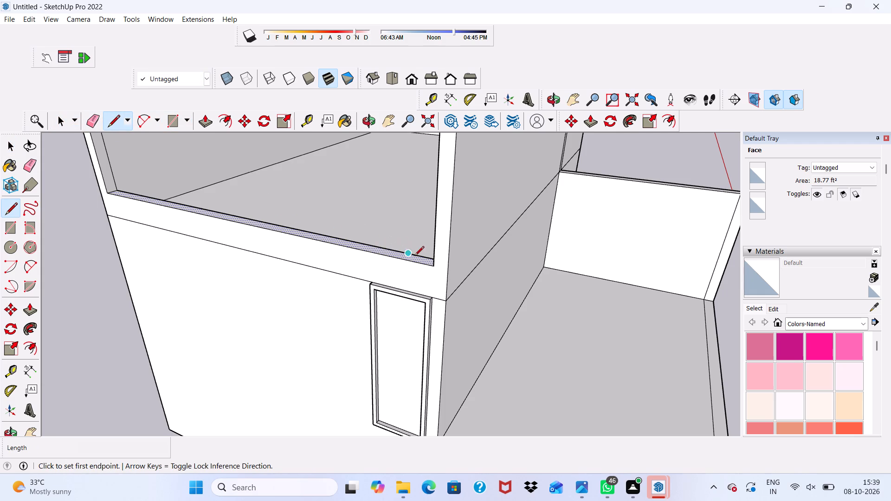
click(434, 266)
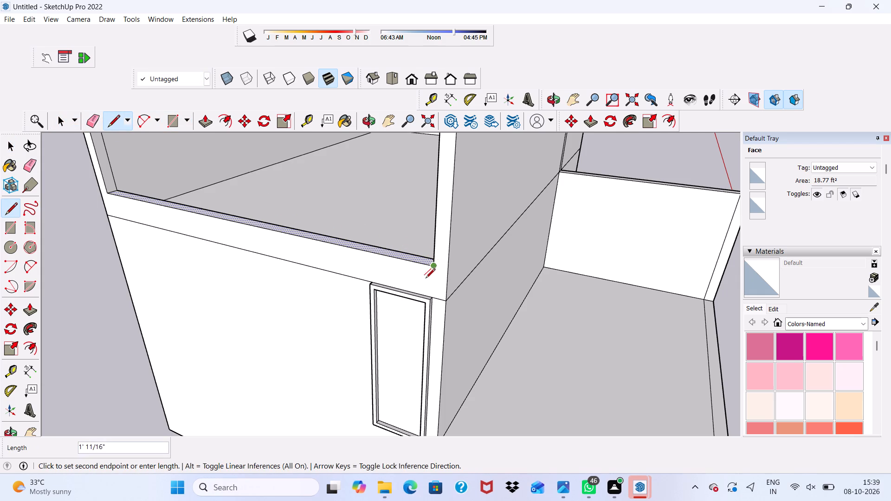
scroll(430, 295, up, 5)
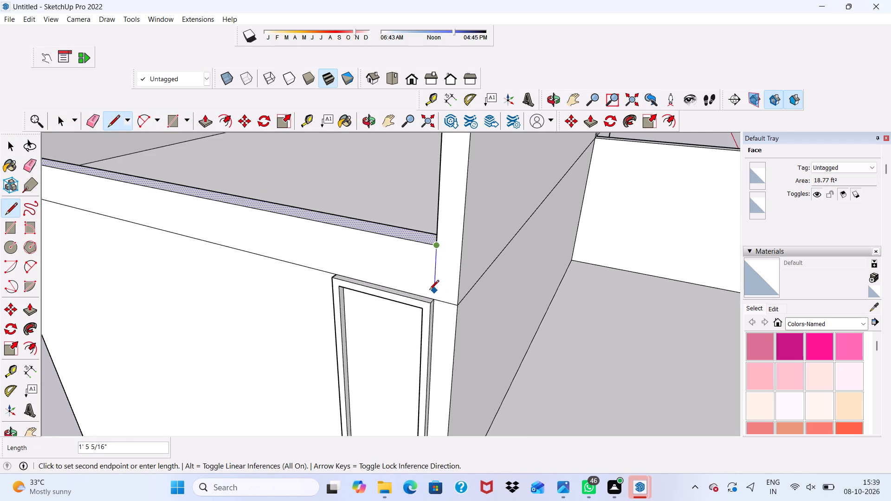
scroll(433, 293, up, 4)
click(436, 302)
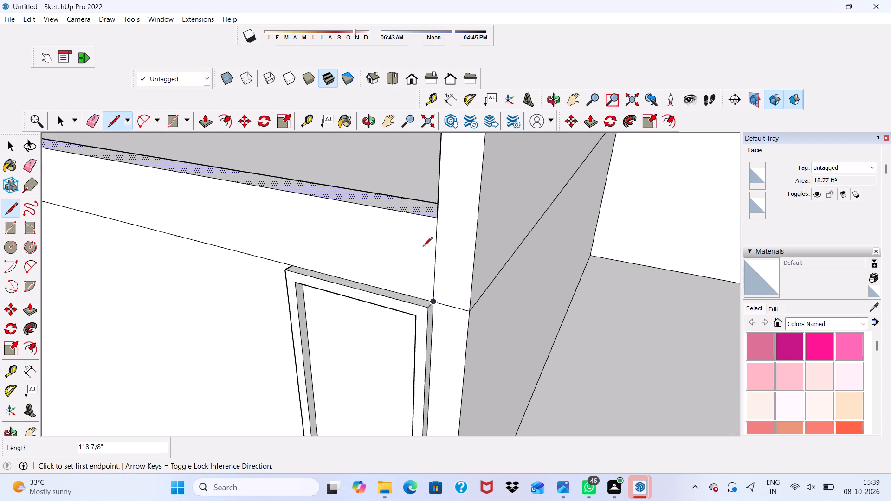
Draw a matching vertical line of about 1' 9" down to the storey's base line at the side wall's far end.
scroll(293, 227, down, 5)
scroll(495, 299, up, 3)
scroll(294, 245, down, 13)
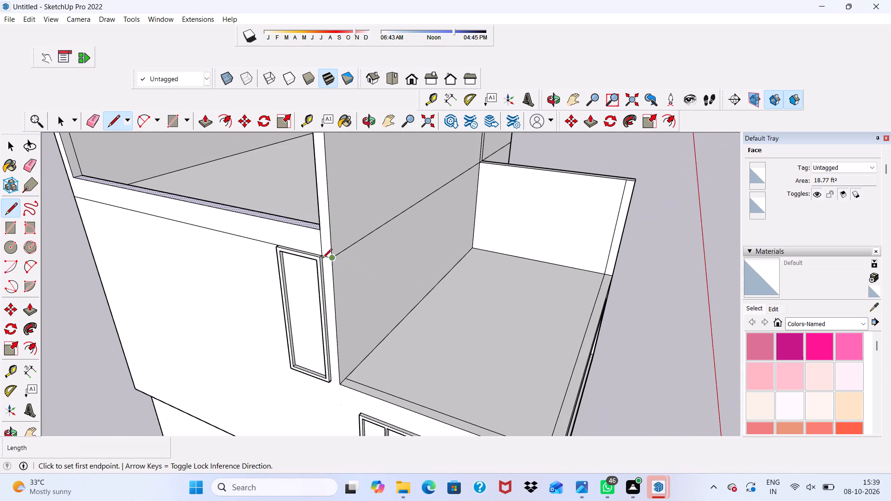
scroll(84, 195, up, 15)
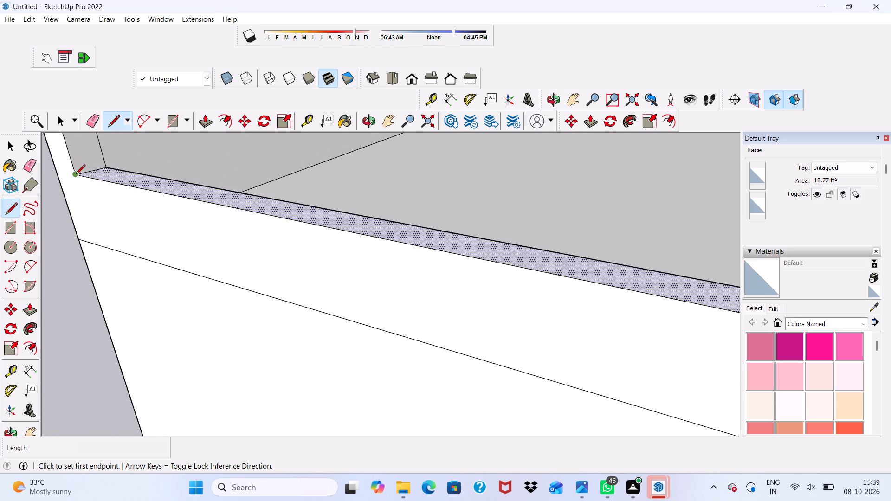
click(76, 175)
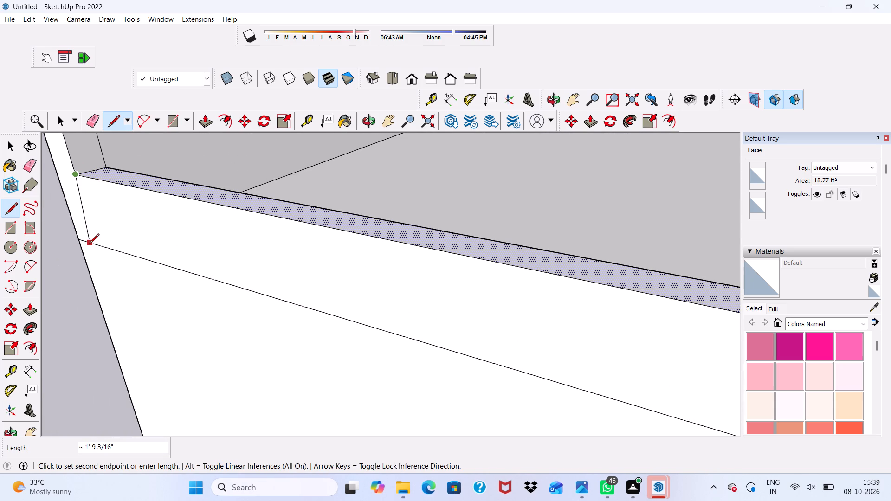
scroll(90, 246, up, 10)
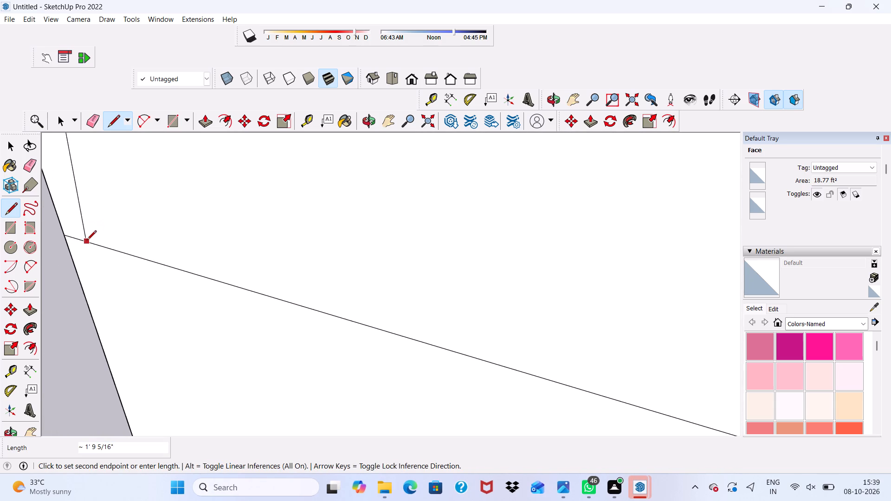
middle_drag(90, 244, 104, 203)
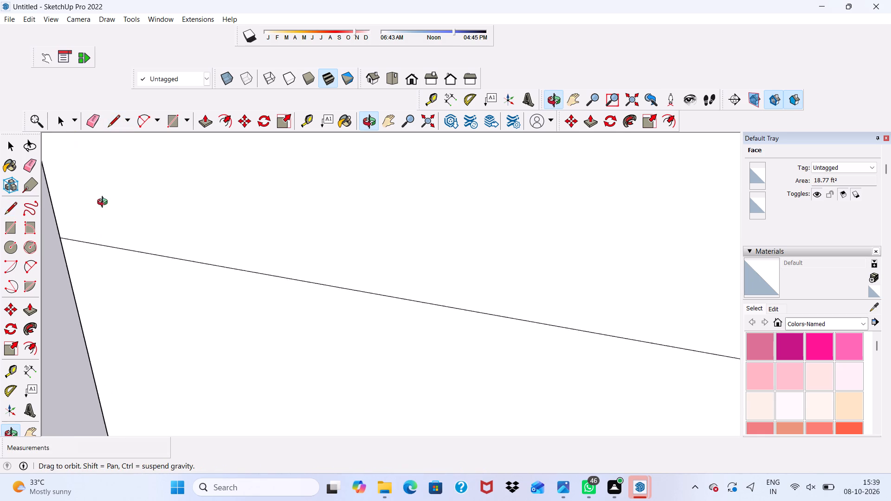
middle_drag(104, 203, 110, 193)
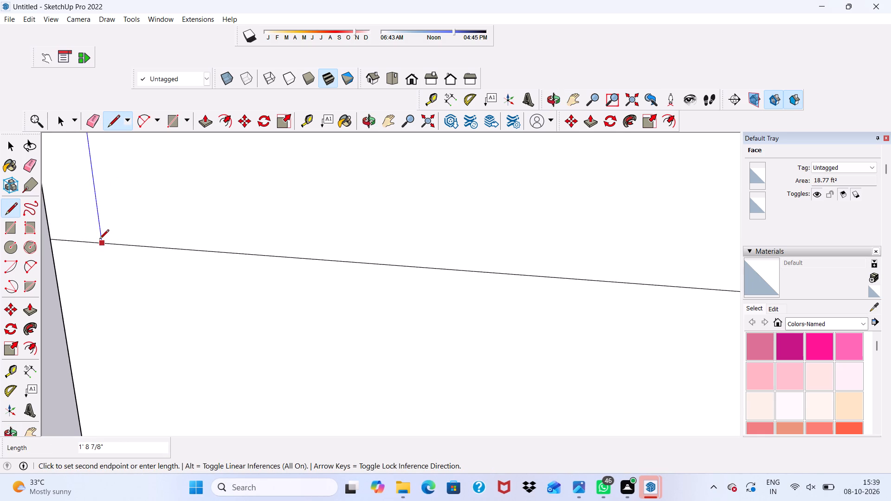
click(98, 240)
scroll(123, 227, down, 14)
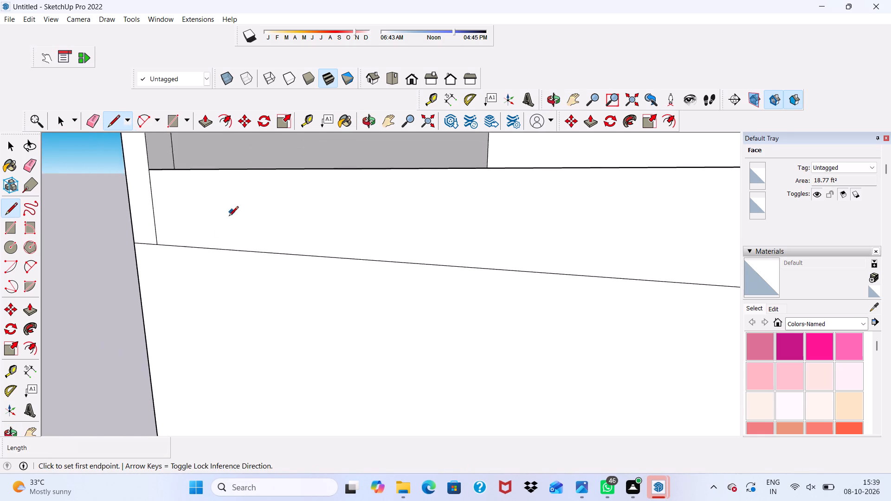
Push the top face of the lowered side wall slightly further down between the two end walls.
scroll(229, 217, down, 2)
middle_drag(231, 239, 61, 321)
scroll(232, 243, down, 1)
scroll(225, 212, up, 1)
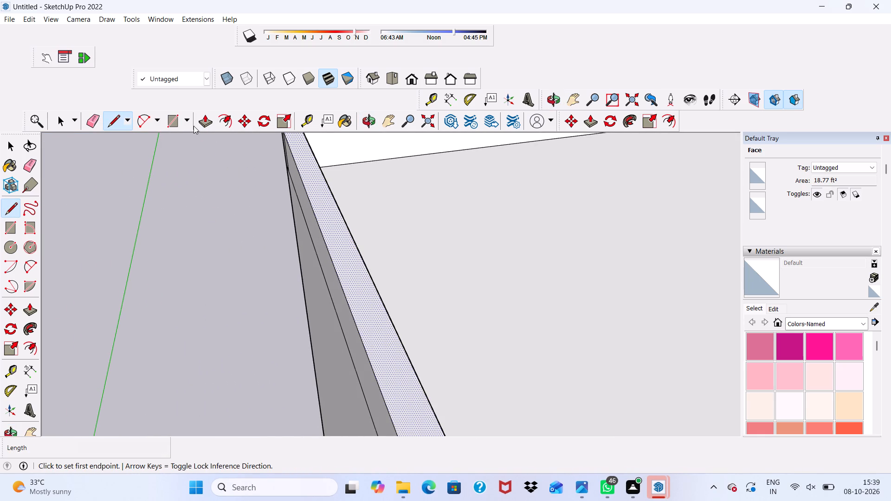
click(206, 118)
drag(336, 235, 336, 235)
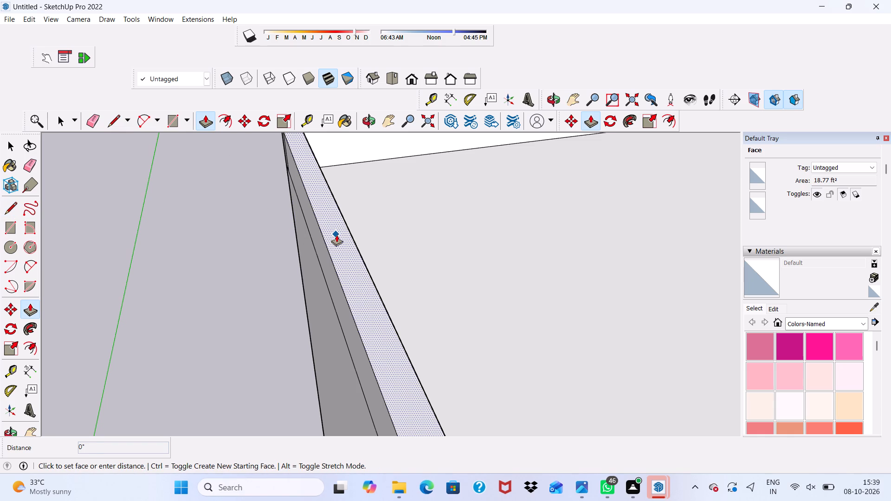
drag(336, 235, 338, 245)
scroll(313, 287, down, 2)
middle_drag(320, 300, 348, 247)
scroll(374, 206, up, 1)
scroll(387, 190, down, 8)
middle_drag(394, 257, 420, 230)
scroll(419, 230, up, 2)
key(space)
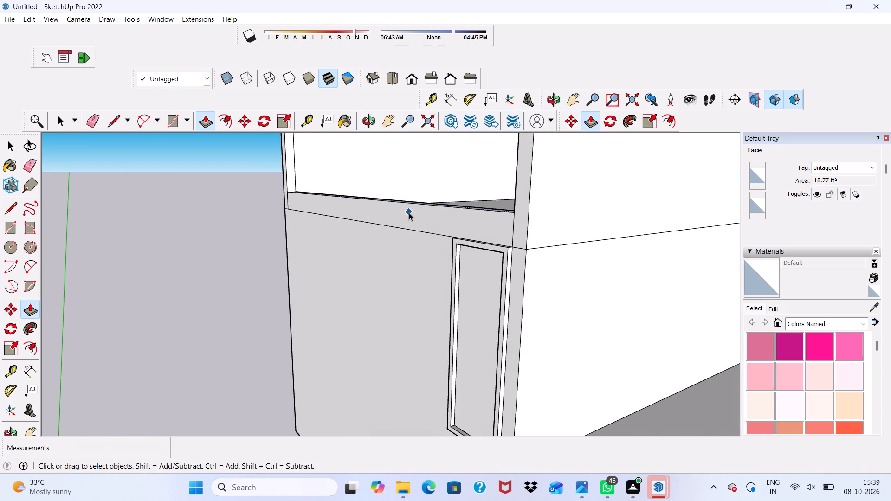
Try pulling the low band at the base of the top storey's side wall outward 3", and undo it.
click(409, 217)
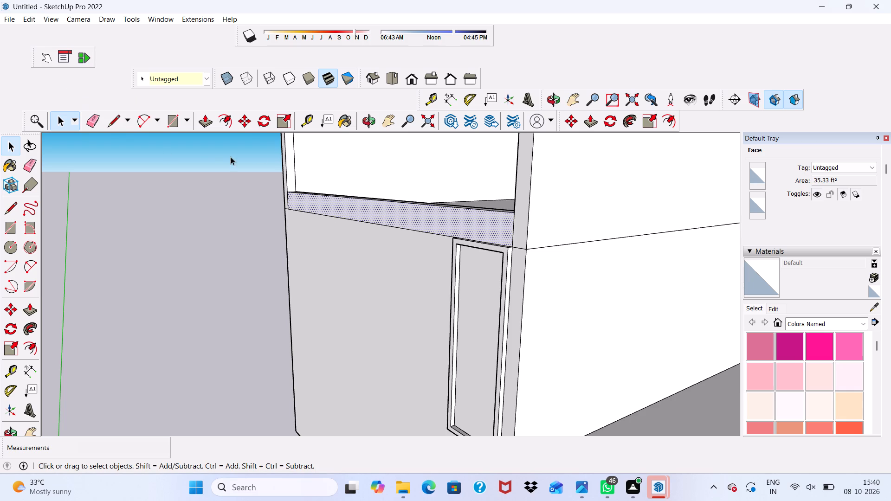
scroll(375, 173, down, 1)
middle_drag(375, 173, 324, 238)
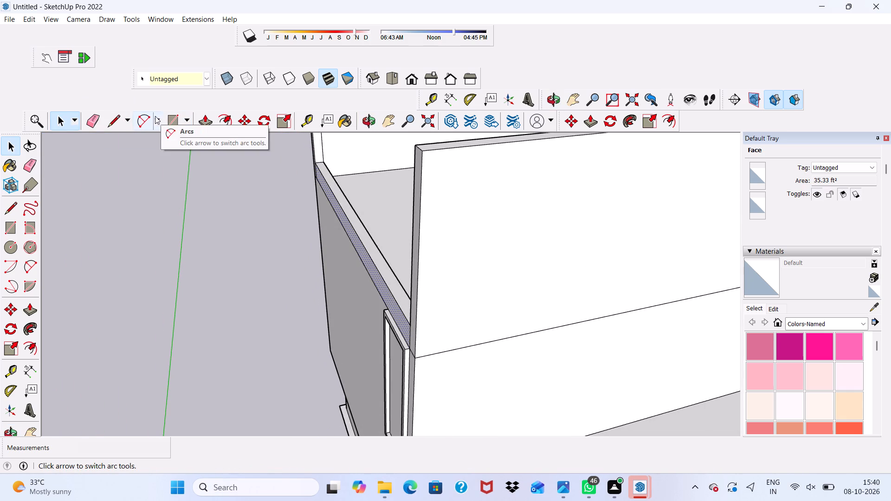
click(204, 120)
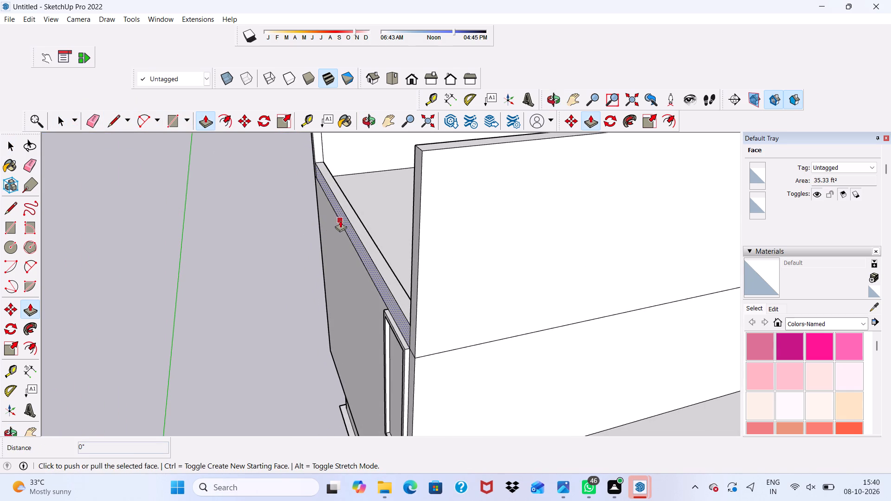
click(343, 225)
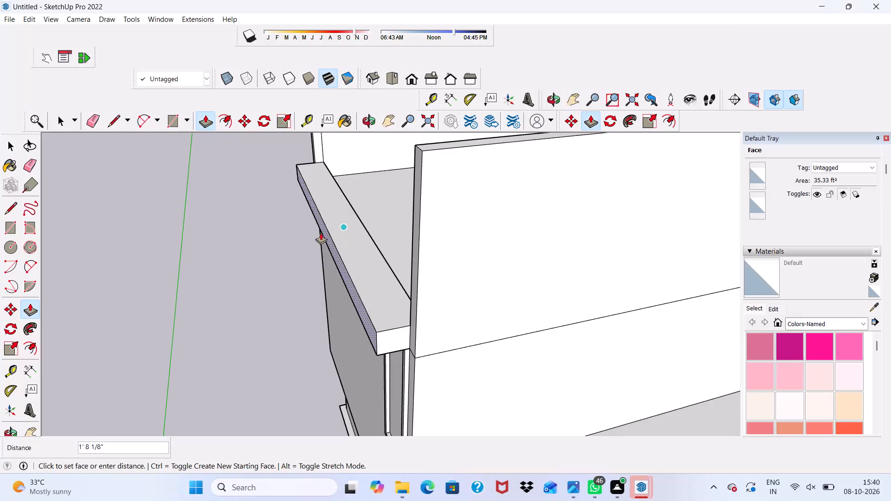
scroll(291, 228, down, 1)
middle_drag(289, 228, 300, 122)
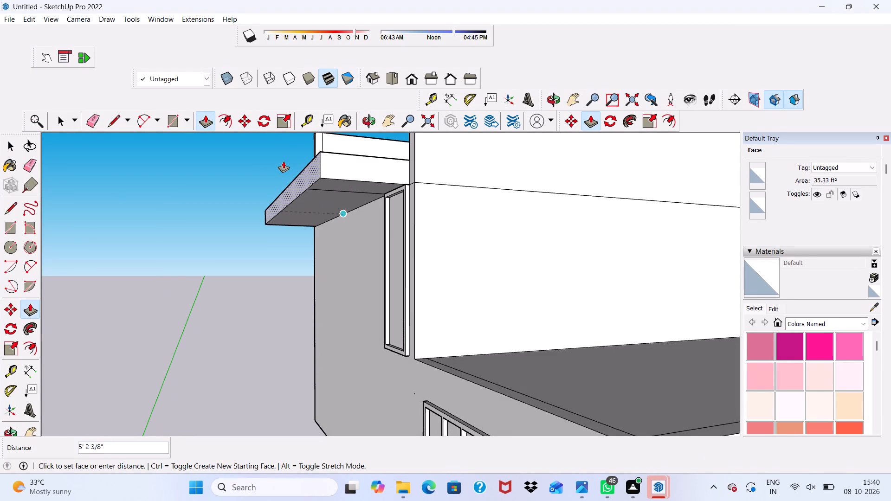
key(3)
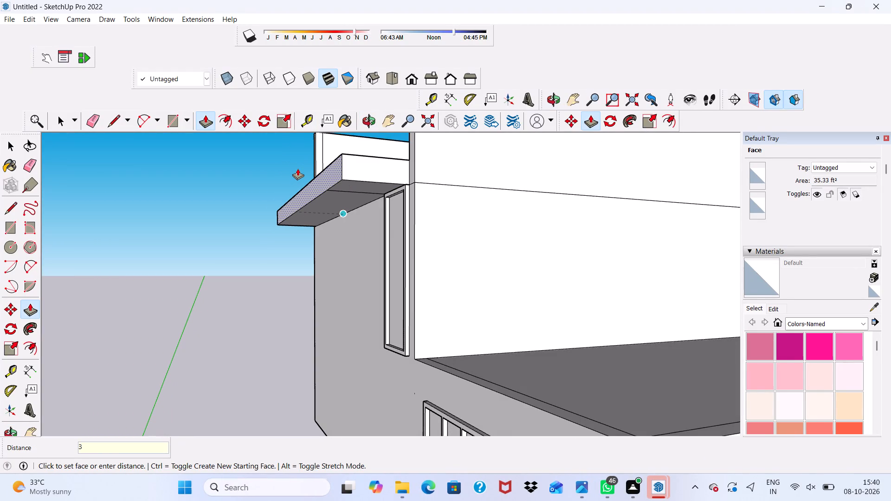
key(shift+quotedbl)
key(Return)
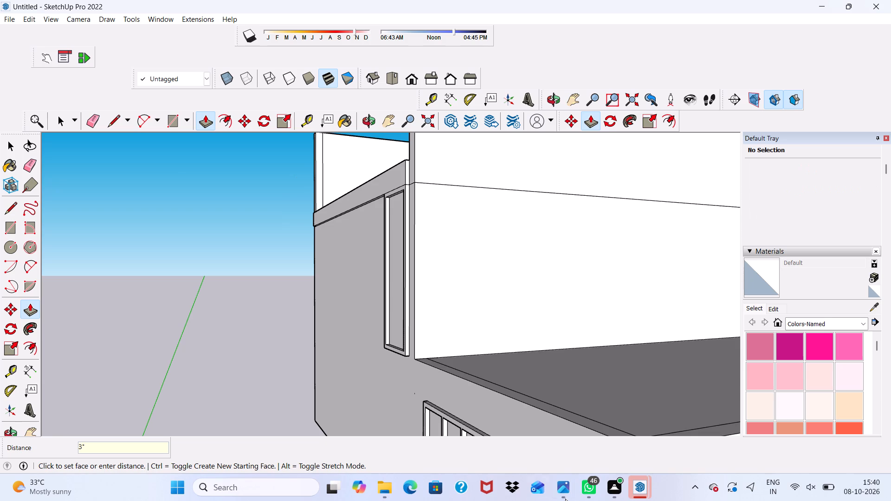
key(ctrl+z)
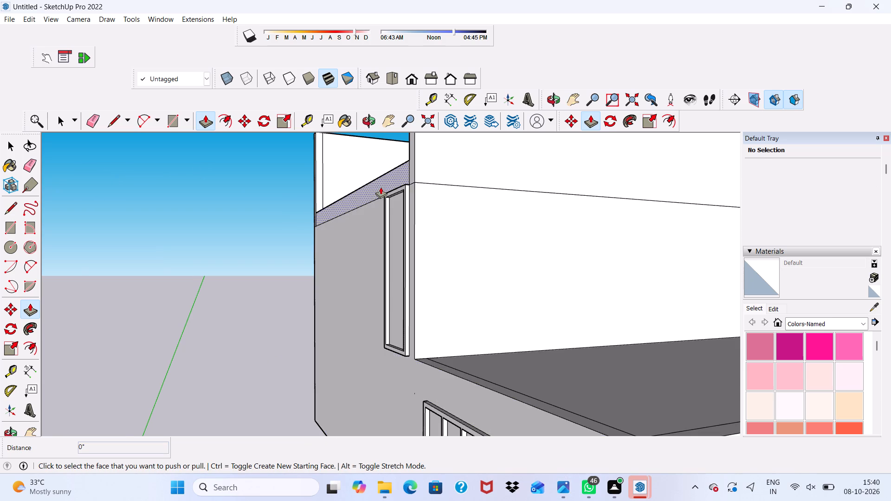
Pull the low band at the base of the top storey's side wall outward 2'.
scroll(381, 185, up, 2)
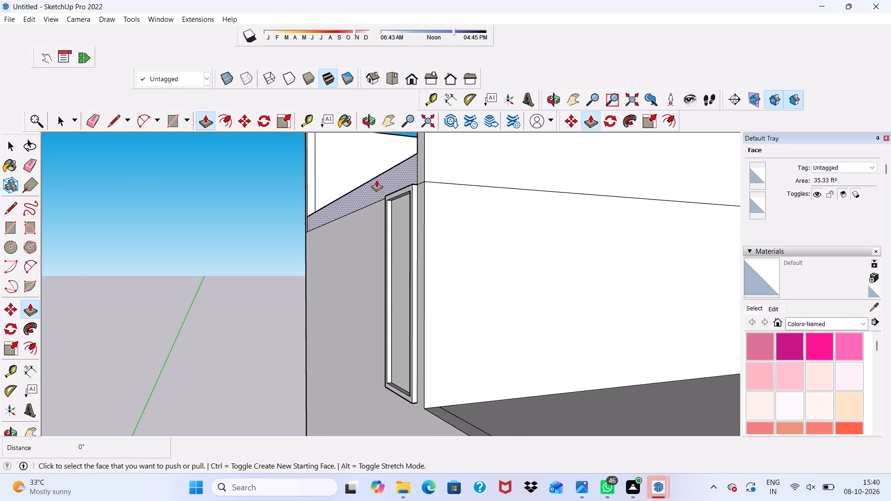
click(376, 184)
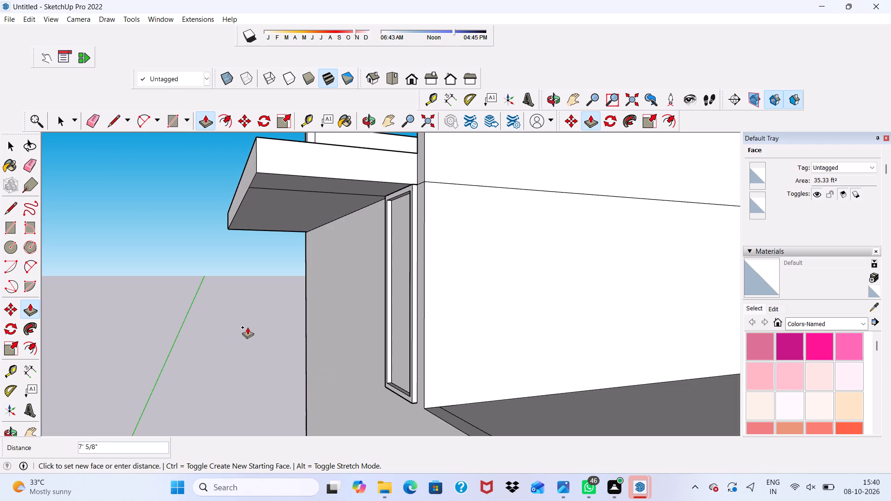
text(2')
key(Return)
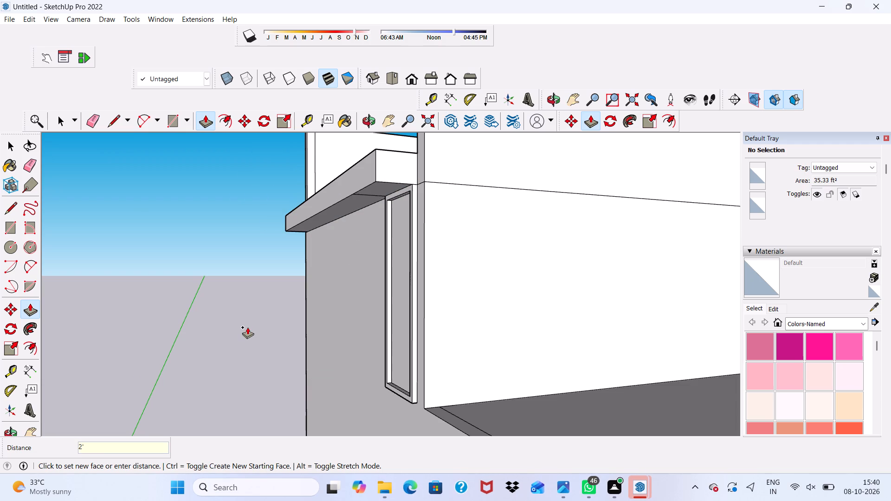
scroll(242, 325, down, 4)
middle_drag(298, 238, 407, 336)
scroll(336, 316, down, 1)
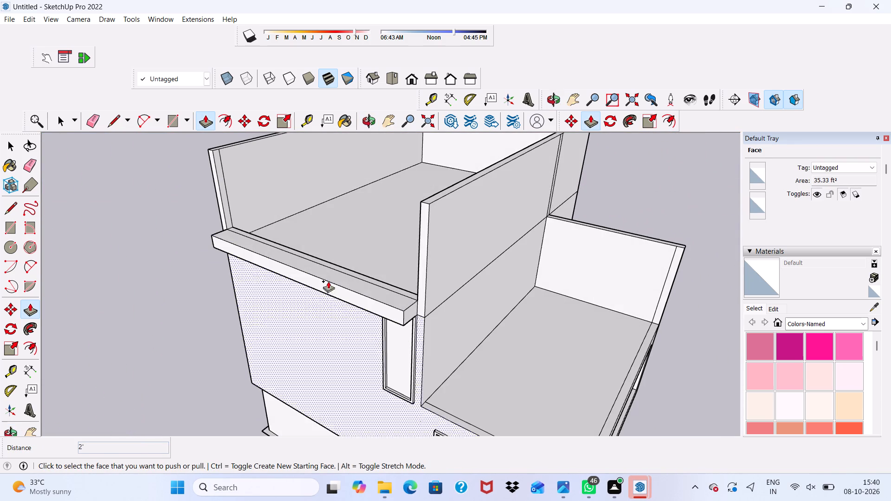
key(space)
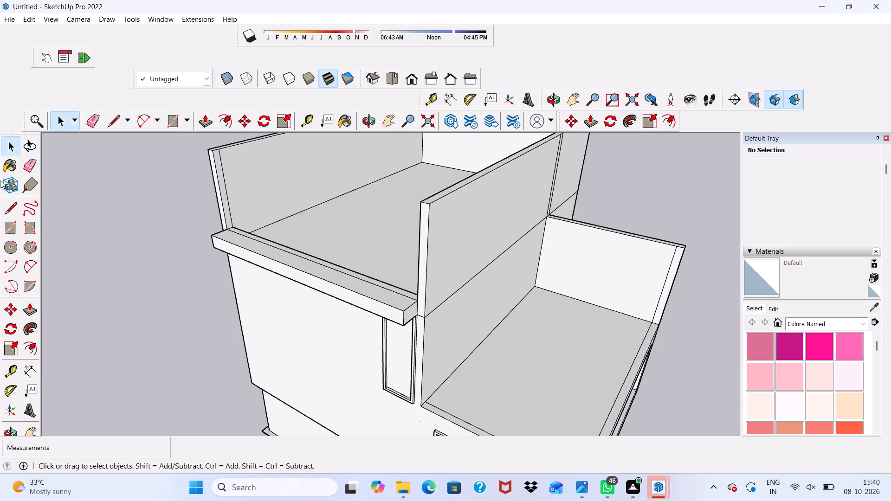
Erase the lengthwise dividing line on top of the projecting ledge at the open end of the top storey.
click(96, 123)
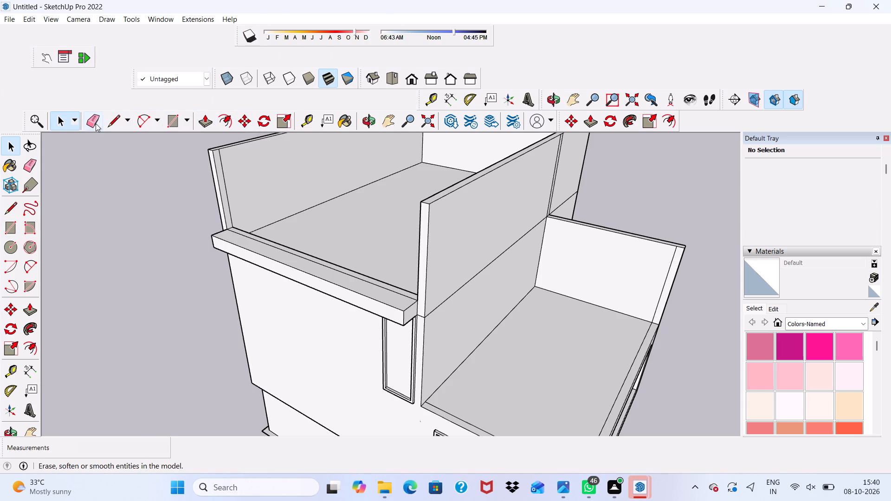
scroll(302, 217, up, 4)
drag(261, 269, 262, 269)
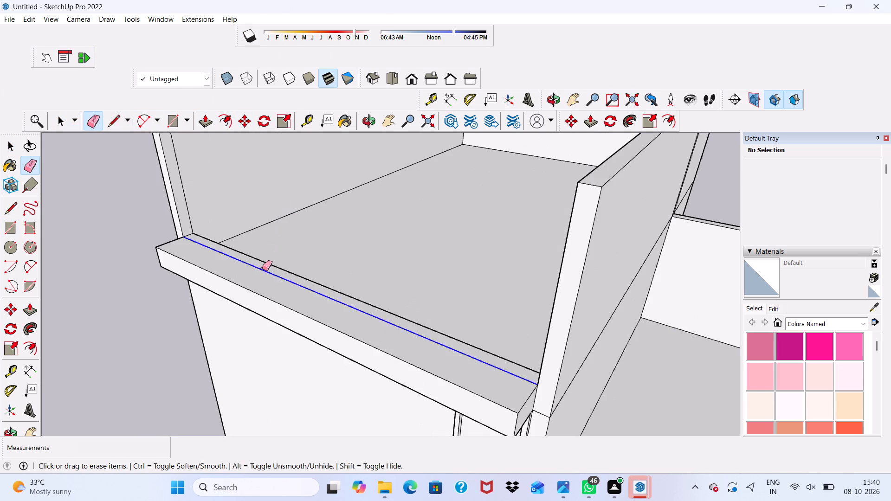
drag(262, 269, 267, 269)
scroll(222, 189, down, 4)
middle_drag(297, 282, 144, 260)
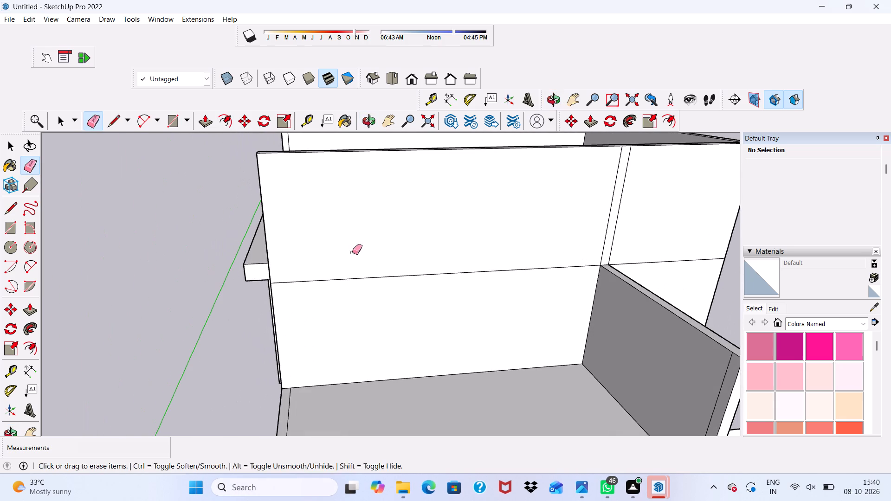
middle_click(352, 250)
key(space)
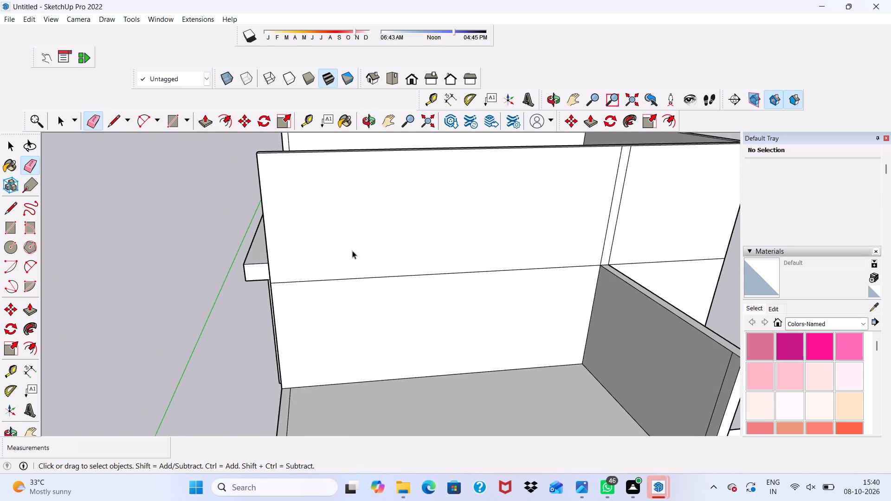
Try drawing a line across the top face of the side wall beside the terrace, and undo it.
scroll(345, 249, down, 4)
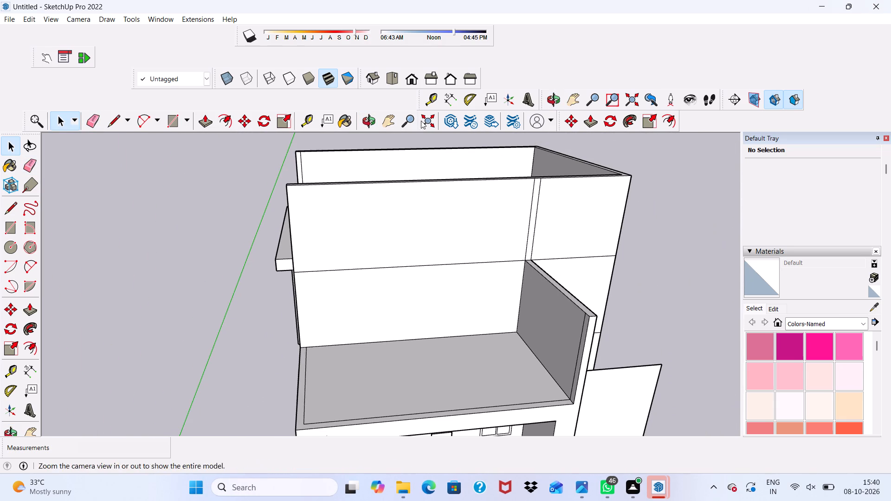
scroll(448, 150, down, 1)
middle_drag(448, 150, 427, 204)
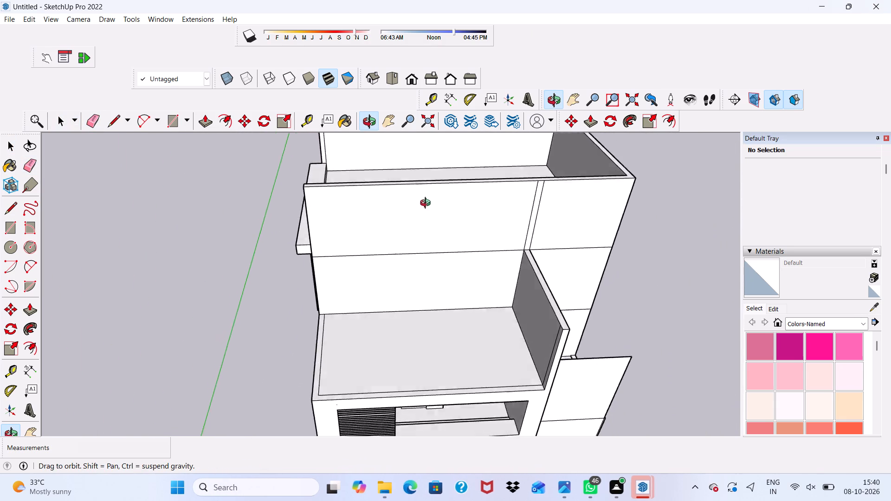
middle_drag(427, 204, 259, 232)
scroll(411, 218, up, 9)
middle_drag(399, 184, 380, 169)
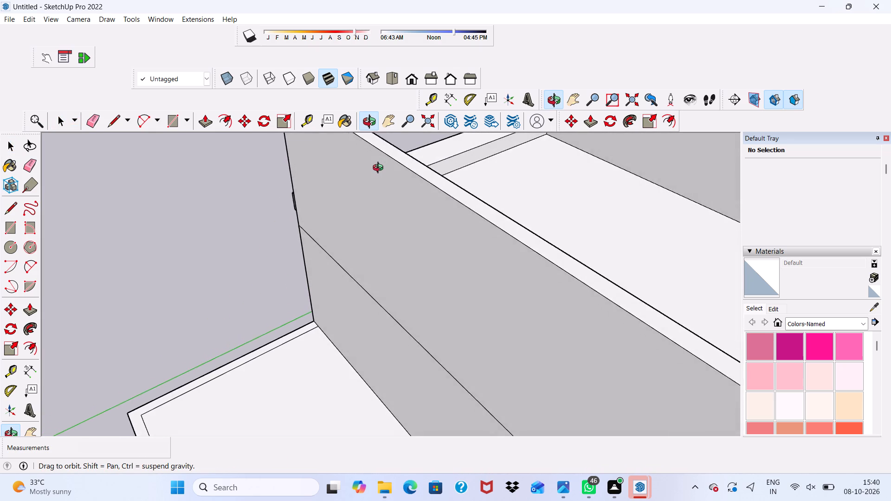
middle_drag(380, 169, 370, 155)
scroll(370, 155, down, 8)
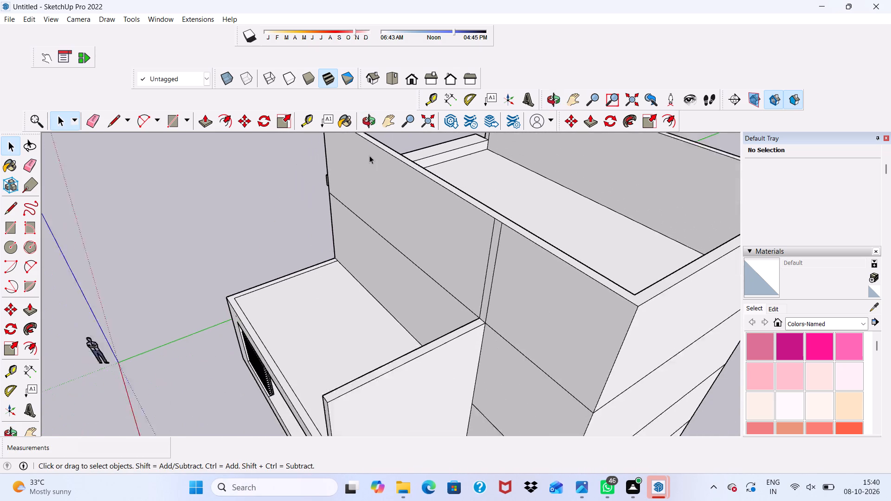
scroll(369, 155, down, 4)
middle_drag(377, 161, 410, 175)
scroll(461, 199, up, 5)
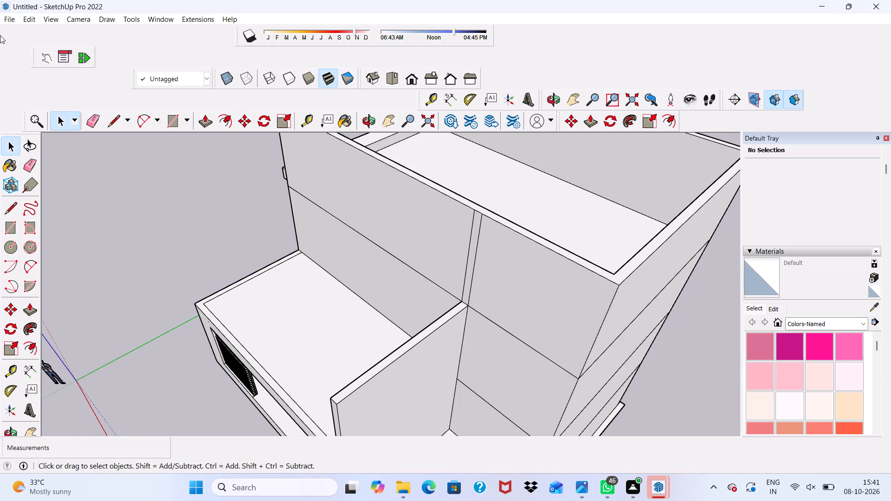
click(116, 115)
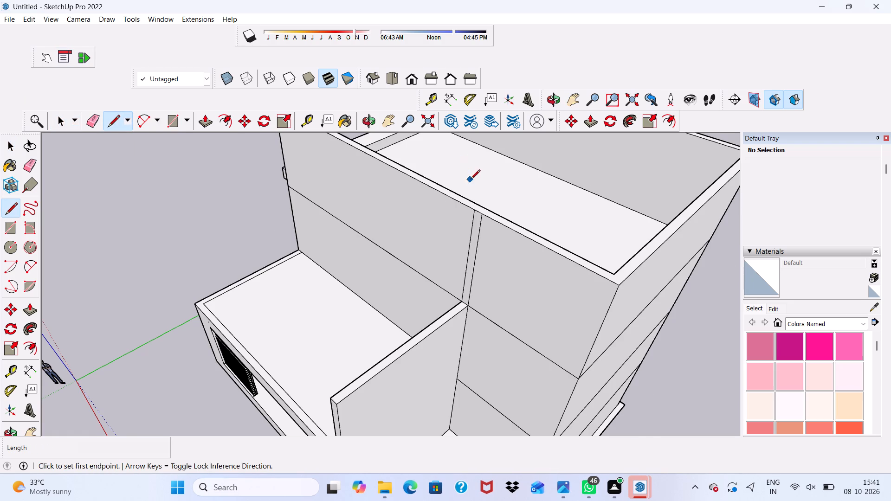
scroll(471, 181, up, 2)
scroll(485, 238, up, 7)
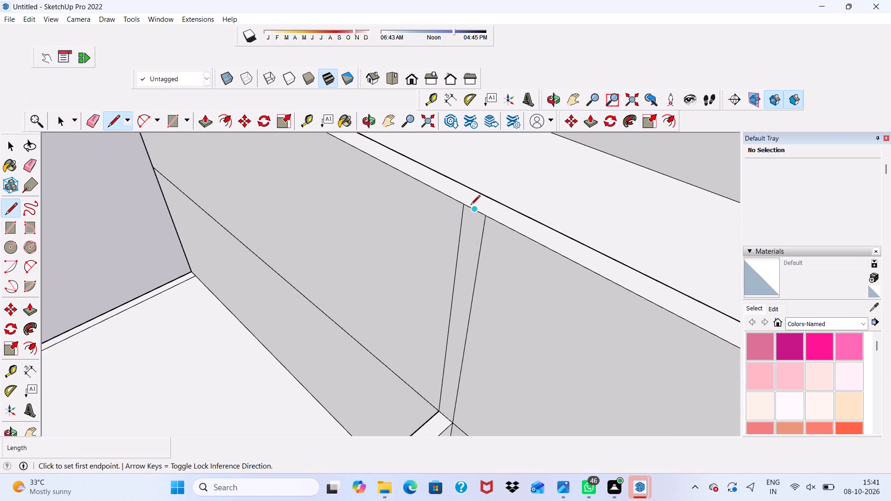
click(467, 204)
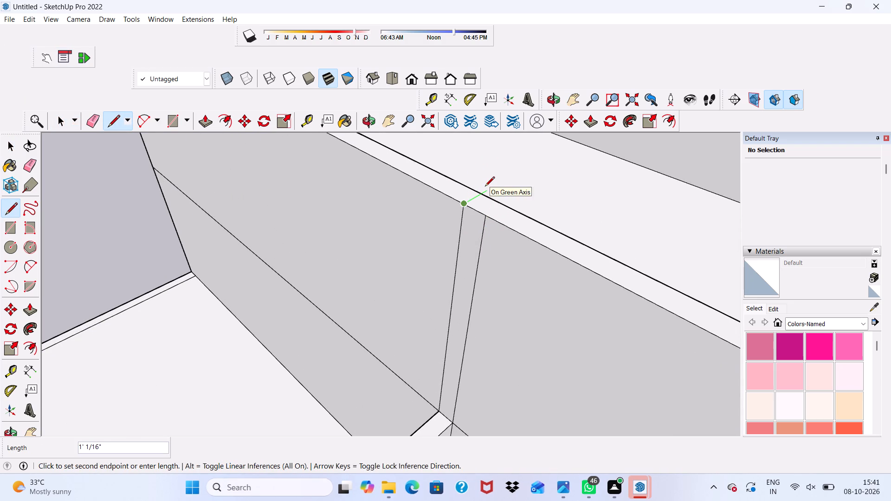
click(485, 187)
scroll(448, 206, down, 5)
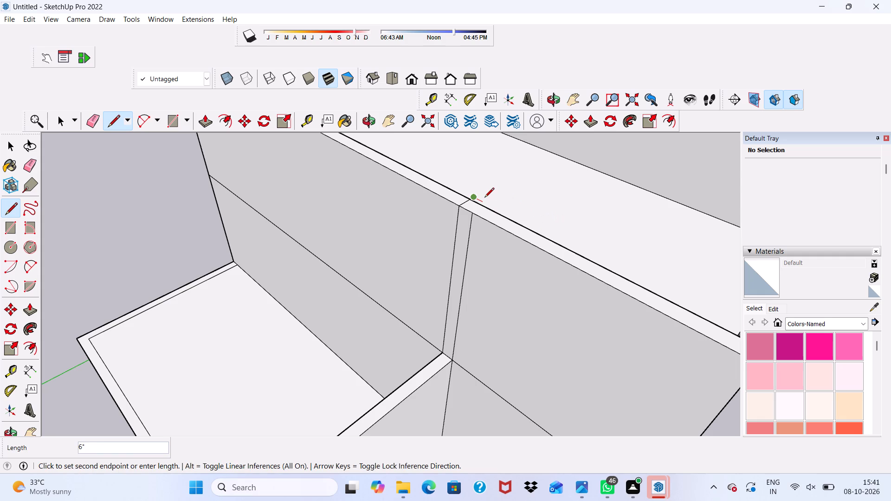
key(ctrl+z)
Draw a 9" line across the side wall's top face, starting at the vertical line above the terrace's cross wall.
scroll(439, 215, up, 10)
scroll(415, 240, down, 4)
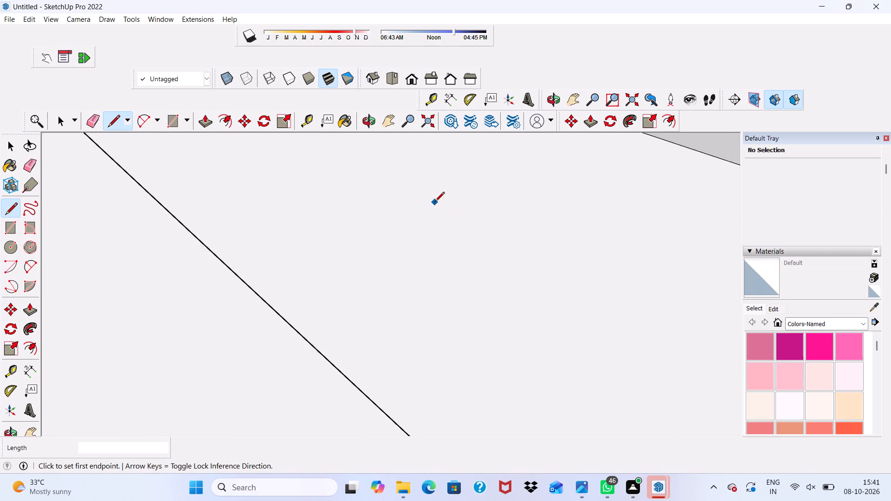
scroll(435, 202, down, 2)
click(395, 232)
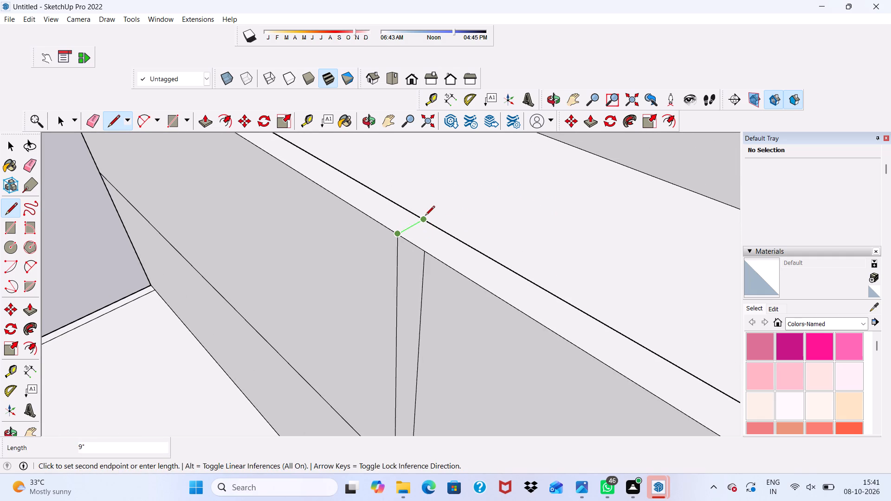
click(425, 216)
scroll(422, 215, down, 3)
key(space)
scroll(454, 204, down, 3)
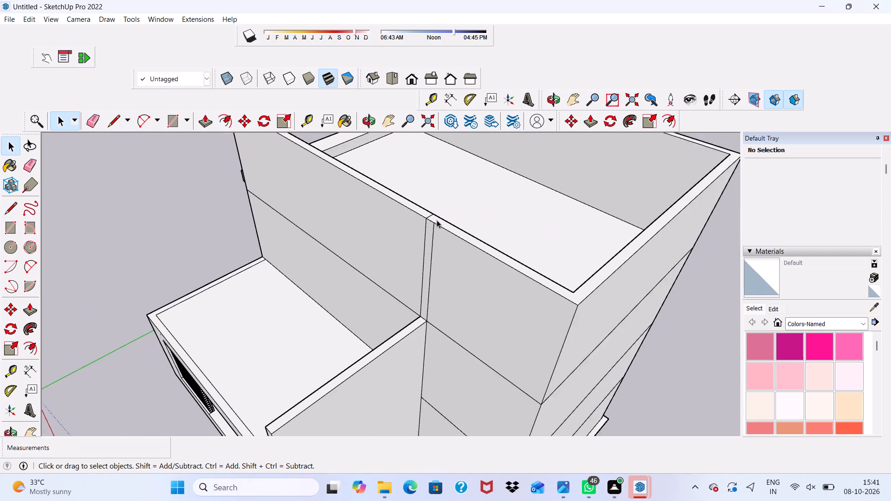
scroll(437, 220, down, 4)
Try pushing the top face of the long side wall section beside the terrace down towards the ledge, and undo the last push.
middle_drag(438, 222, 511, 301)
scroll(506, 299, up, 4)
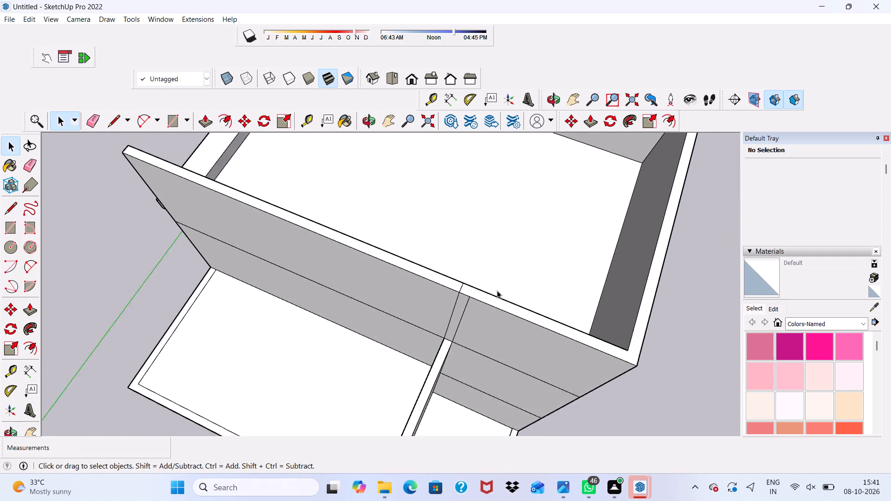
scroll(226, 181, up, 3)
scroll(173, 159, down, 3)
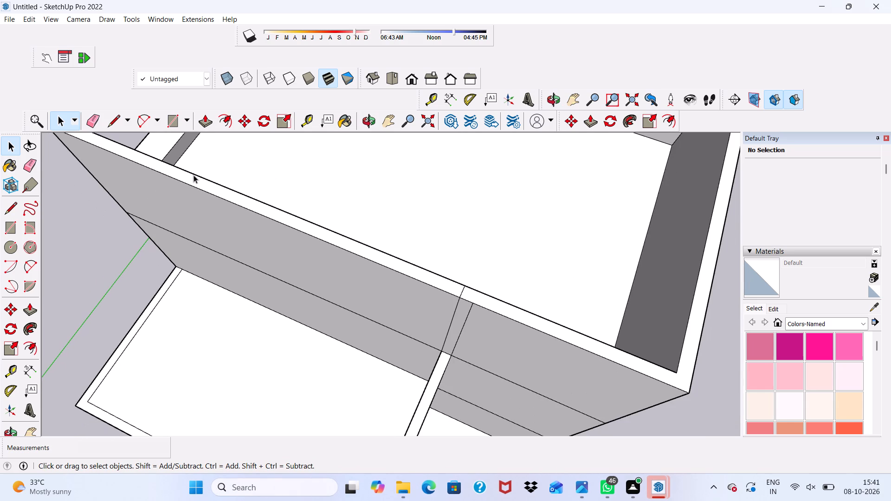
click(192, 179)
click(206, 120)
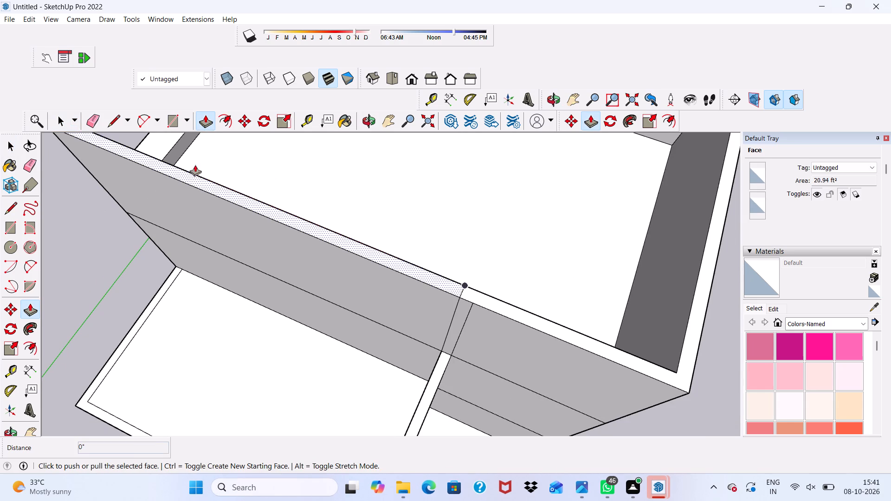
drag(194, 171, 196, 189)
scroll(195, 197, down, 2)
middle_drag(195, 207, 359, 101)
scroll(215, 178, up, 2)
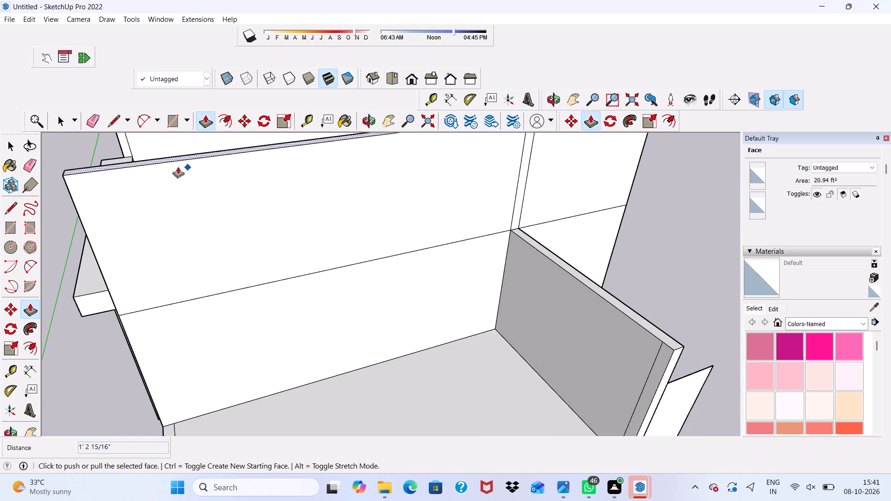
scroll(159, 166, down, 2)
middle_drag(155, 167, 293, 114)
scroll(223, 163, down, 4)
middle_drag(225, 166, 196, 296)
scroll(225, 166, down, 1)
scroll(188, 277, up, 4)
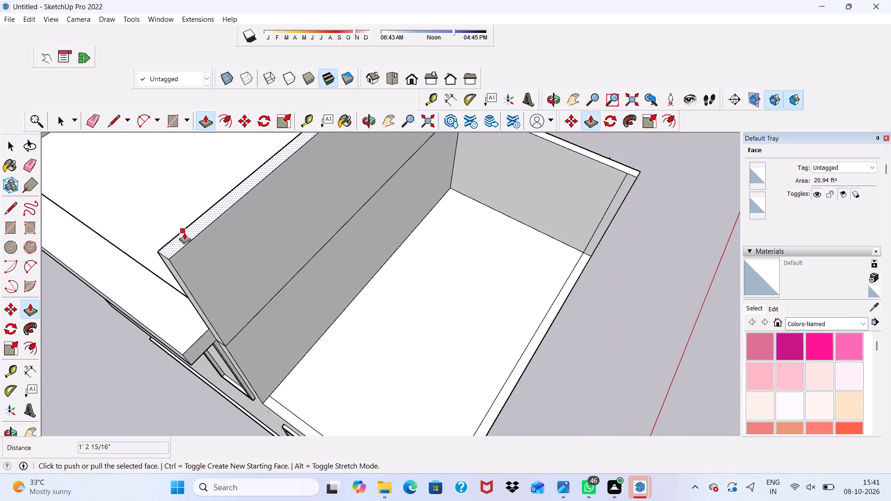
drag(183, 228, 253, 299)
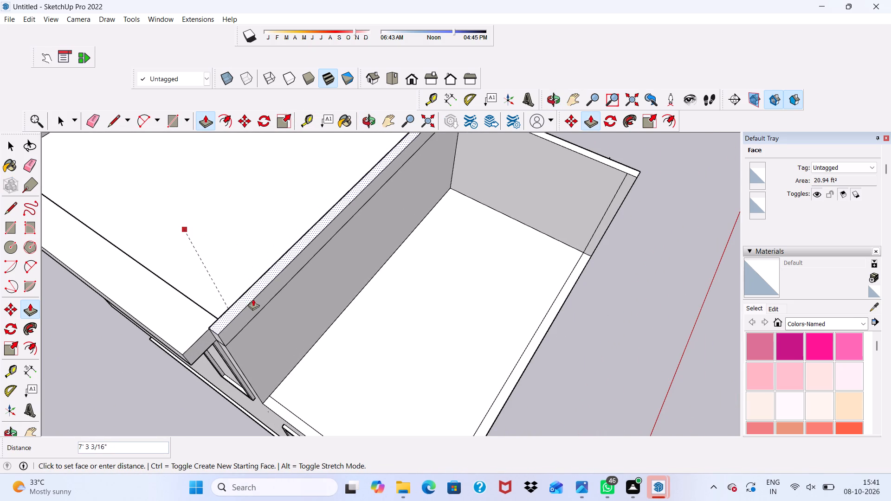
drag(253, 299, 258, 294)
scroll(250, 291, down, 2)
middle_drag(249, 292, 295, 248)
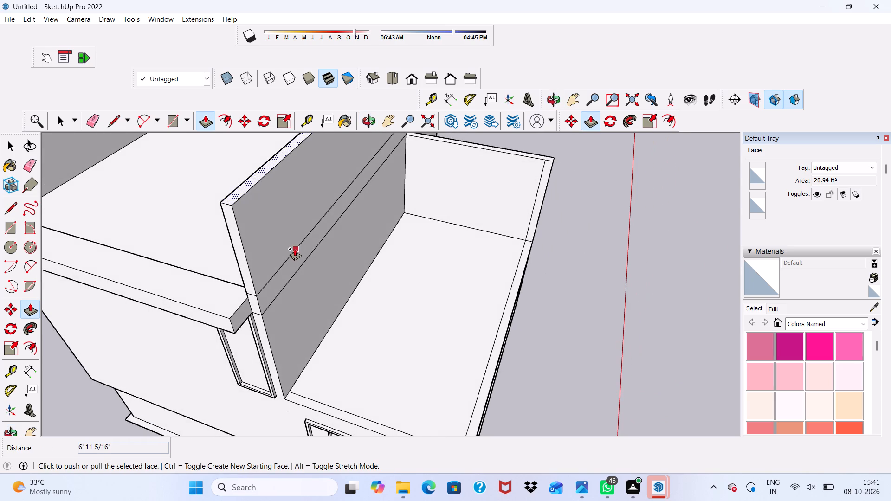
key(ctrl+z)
Push the top face of the long side wall section beside the terrace down to the level of the adjoining ledge's top.
key(space)
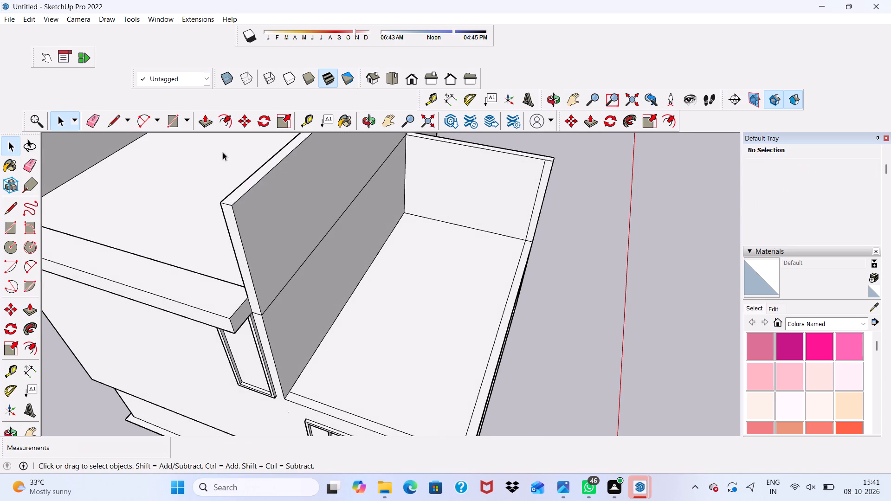
drag(205, 120, 210, 127)
scroll(270, 194, up, 3)
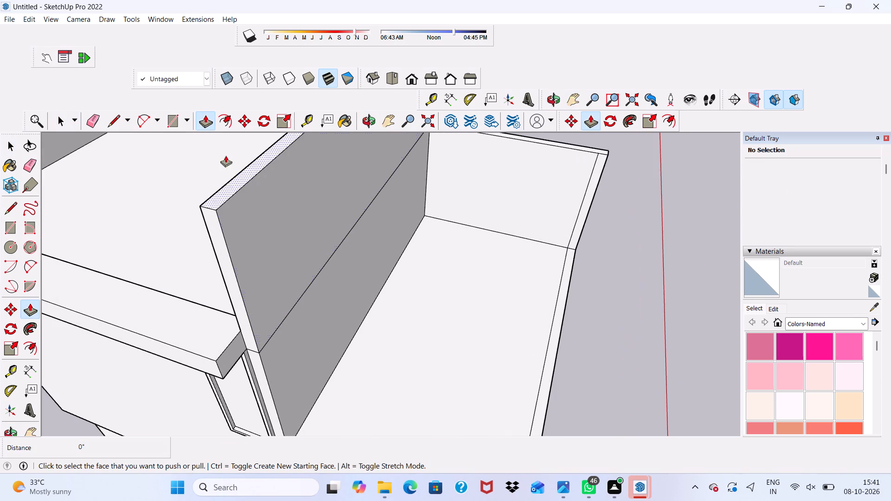
drag(233, 181, 297, 301)
drag(297, 301, 292, 296)
click(292, 296)
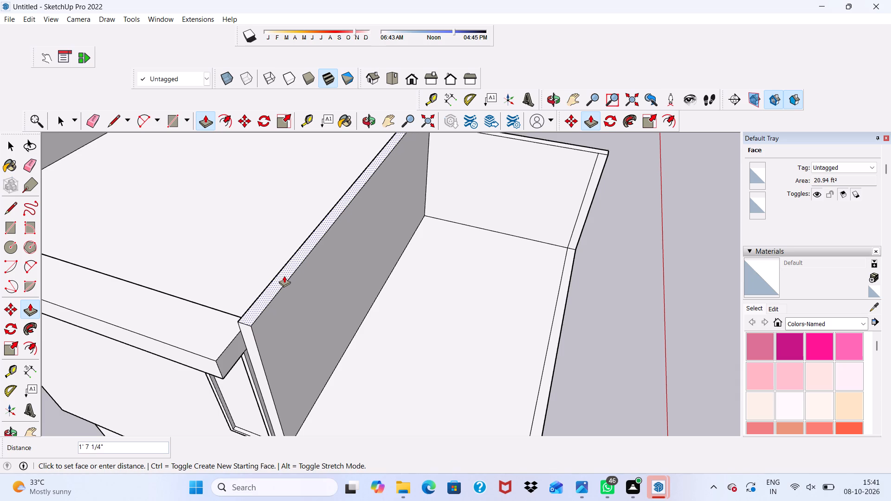
scroll(286, 269, down, 2)
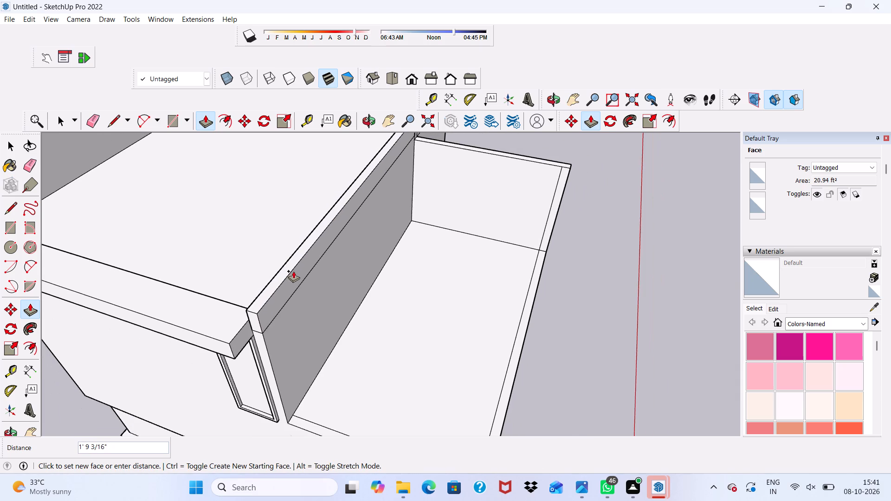
scroll(293, 271, up, 3)
click(230, 333)
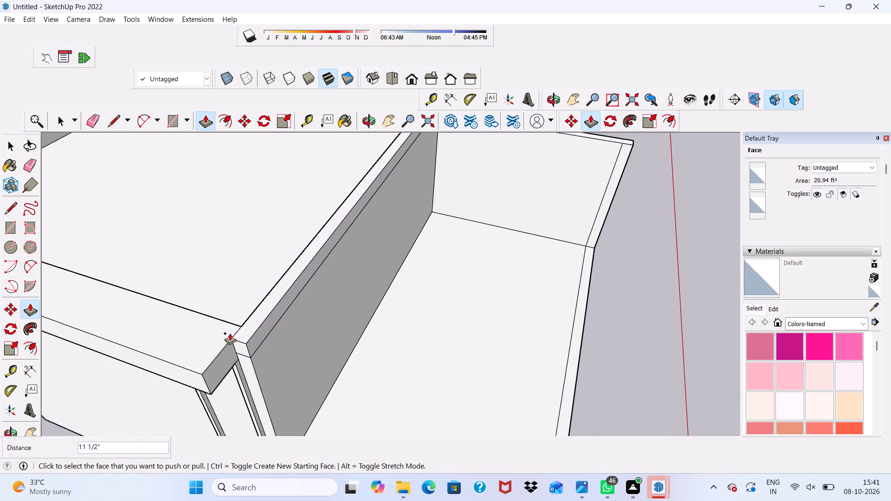
Pull the narrow band along the top of the lowered side wall outward over the terrace by about 1' 9 5/8".
scroll(282, 325, down, 1)
middle_drag(283, 330, 169, 251)
scroll(207, 222, up, 3)
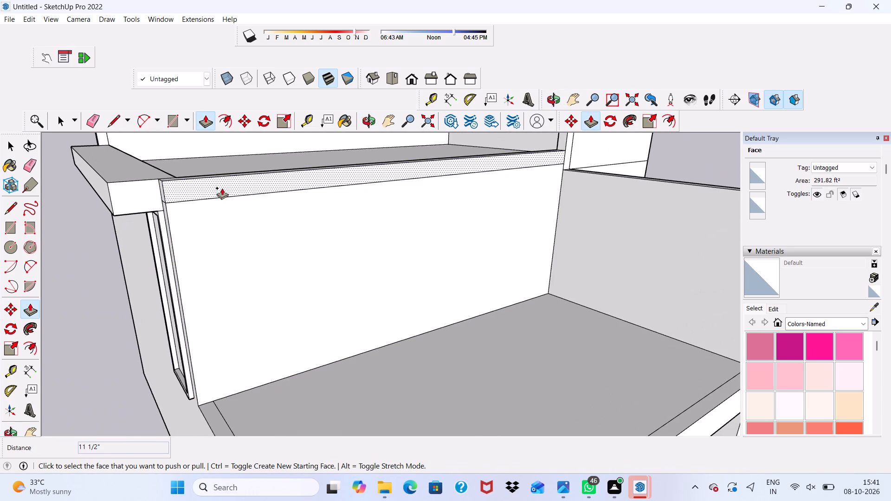
click(222, 188)
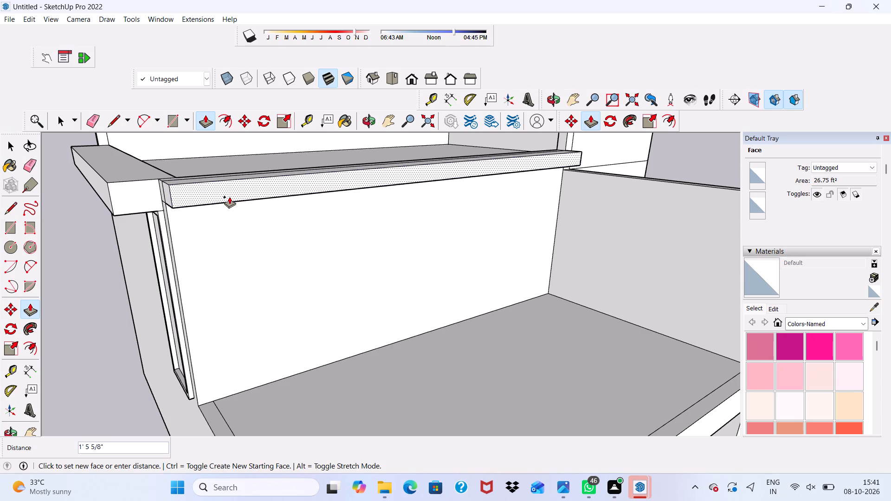
click(229, 204)
scroll(132, 189, up, 2)
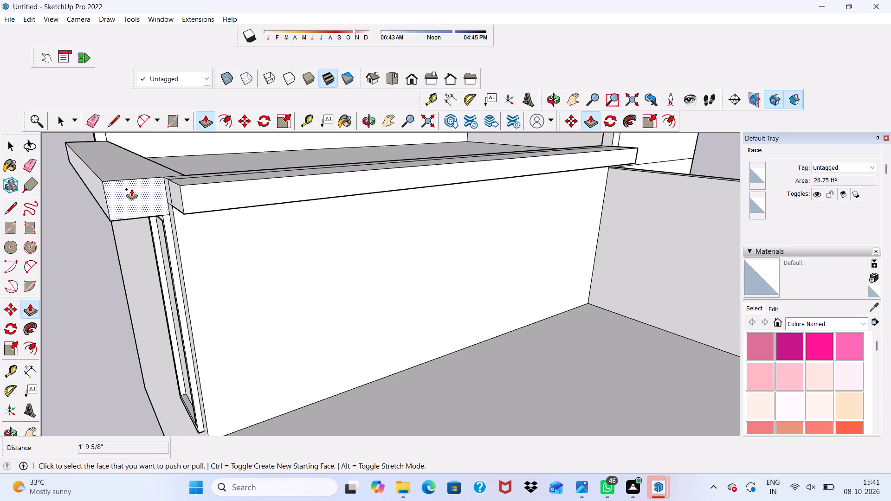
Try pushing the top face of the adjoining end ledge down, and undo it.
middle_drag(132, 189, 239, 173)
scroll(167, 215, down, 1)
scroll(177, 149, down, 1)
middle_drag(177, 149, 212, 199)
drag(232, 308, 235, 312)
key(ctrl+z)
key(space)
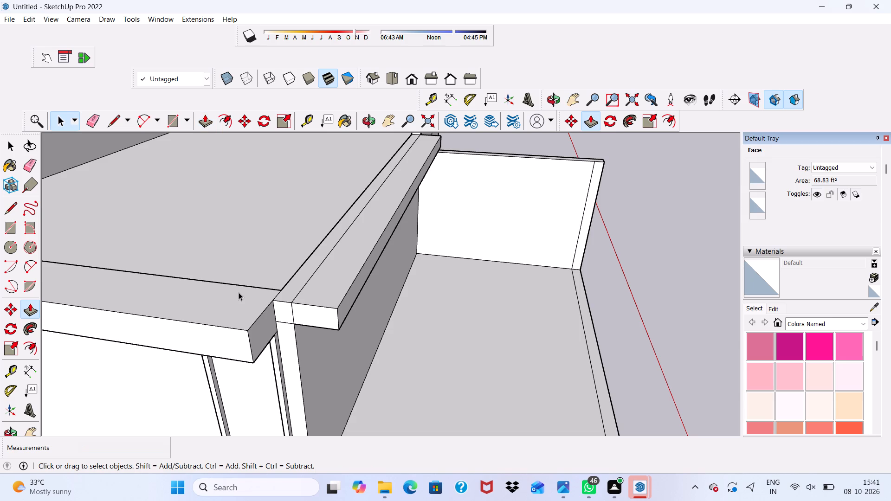
Push the end ledge's top face slightly down to the level of the lowered side wall's top.
click(236, 297)
click(206, 118)
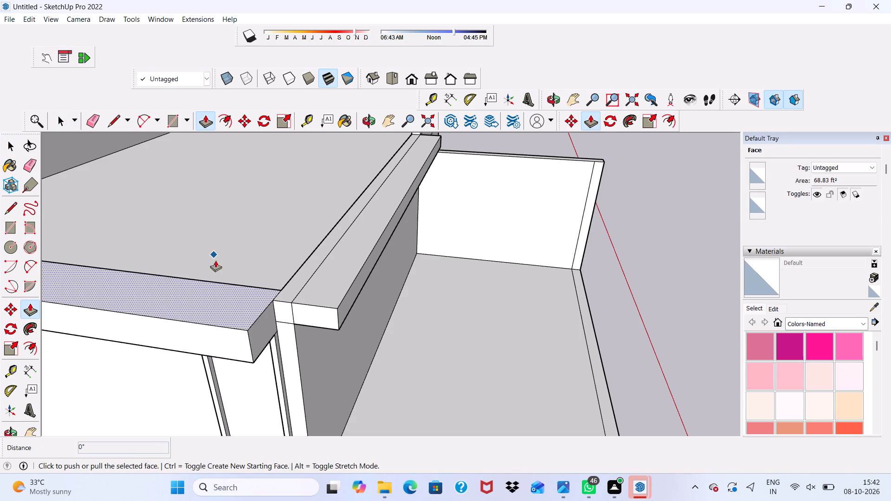
drag(217, 298, 220, 307)
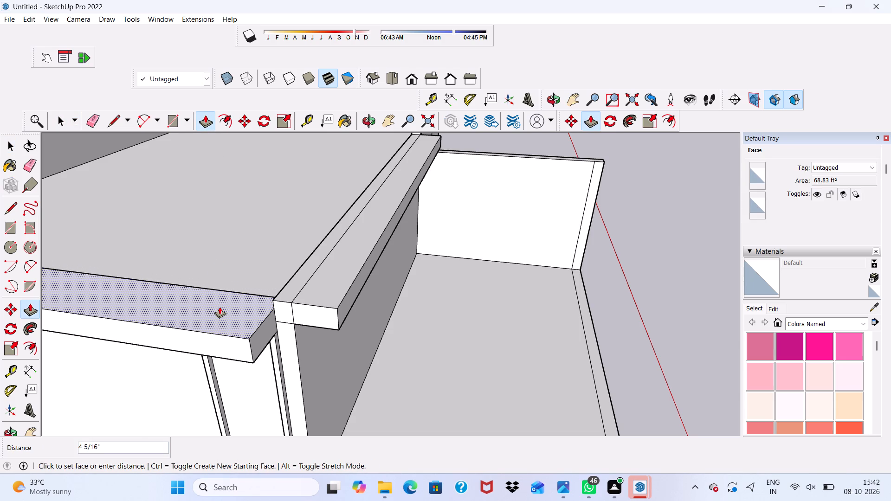
drag(220, 307, 220, 310)
middle_drag(215, 356, 219, 344)
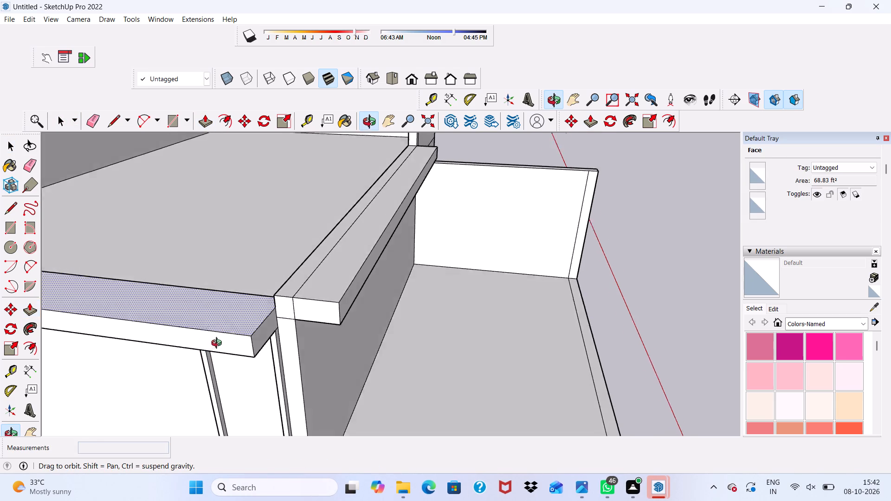
Push the end ledge's top face down by about 5 9/16".
middle_drag(219, 344, 172, 235)
scroll(189, 235, up, 3)
scroll(189, 233, down, 2)
middle_drag(190, 232, 155, 283)
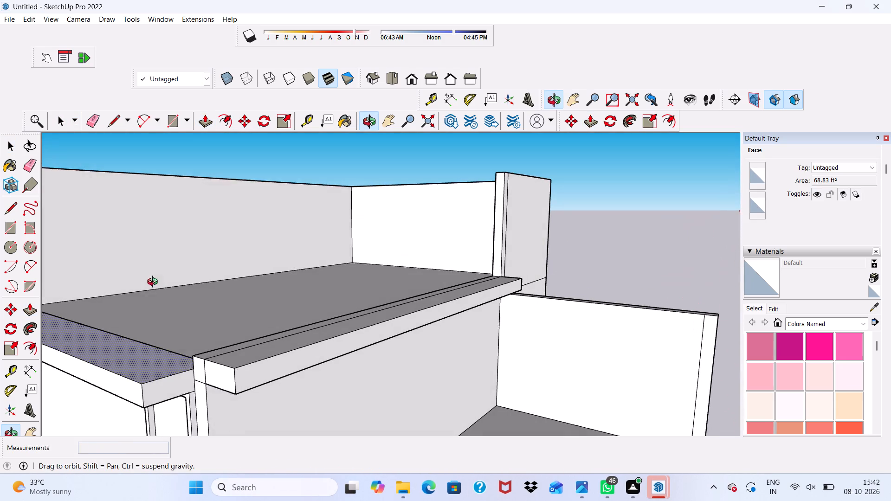
middle_drag(155, 283, 153, 283)
drag(124, 344, 125, 350)
scroll(128, 292, down, 5)
middle_drag(176, 348, 154, 266)
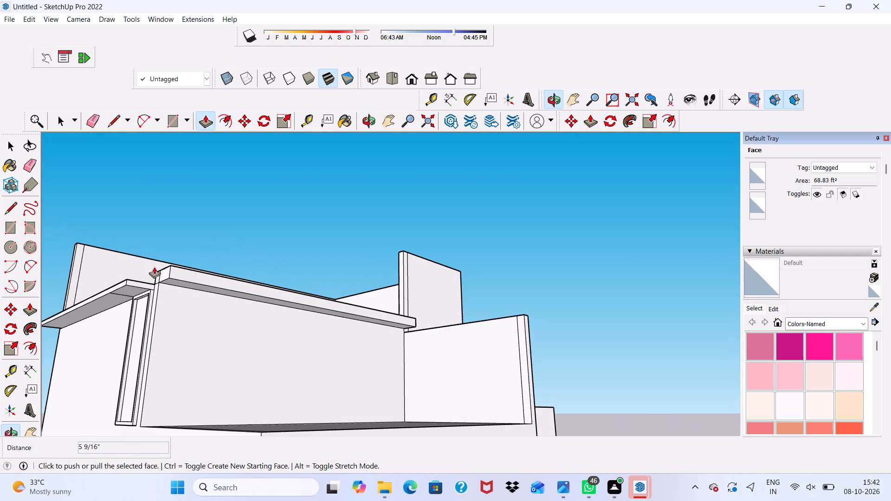
key(space)
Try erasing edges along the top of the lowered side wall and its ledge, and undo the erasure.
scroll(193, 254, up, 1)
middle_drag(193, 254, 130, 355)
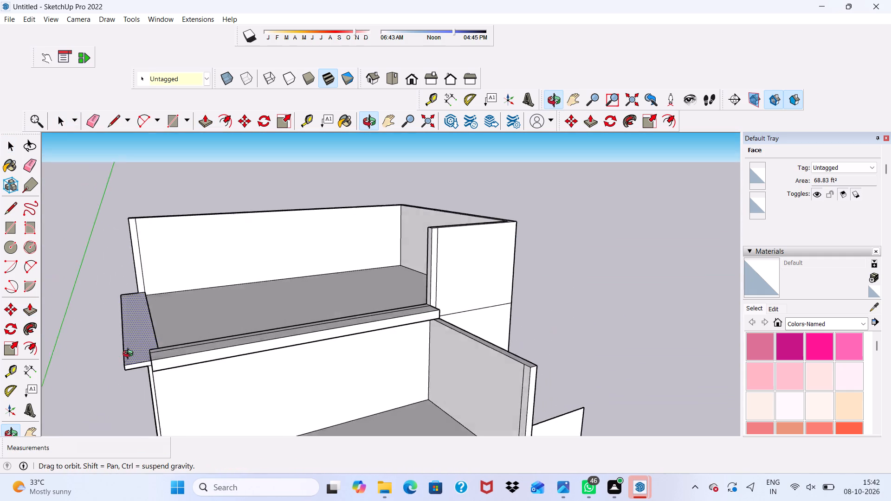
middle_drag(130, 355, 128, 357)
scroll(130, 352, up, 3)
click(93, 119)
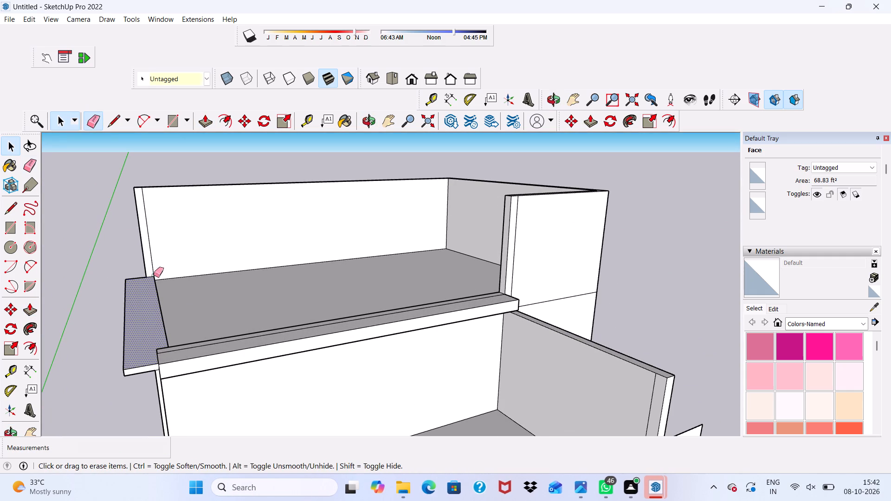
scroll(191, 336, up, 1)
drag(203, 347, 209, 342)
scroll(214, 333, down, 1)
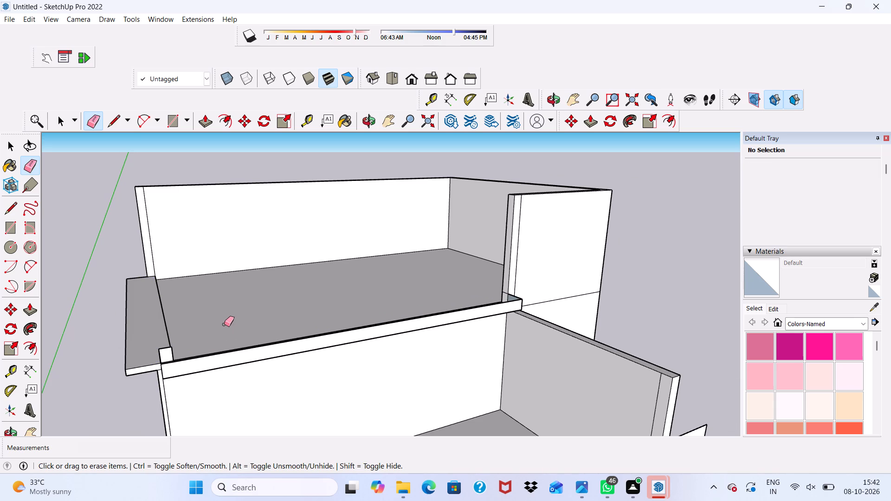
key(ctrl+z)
Erase the long line dividing the lowered side wall's top from its projecting ledge.
scroll(220, 338, up, 5)
click(218, 343)
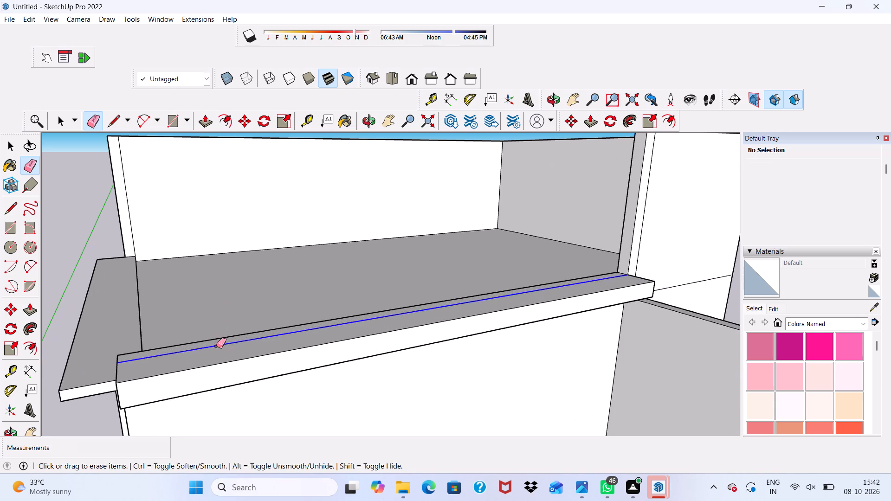
scroll(213, 332, down, 4)
Erase the leftover short lines on the end face where the side wall meets its projecting ledge.
key(b)
middle_drag(282, 384, 276, 283)
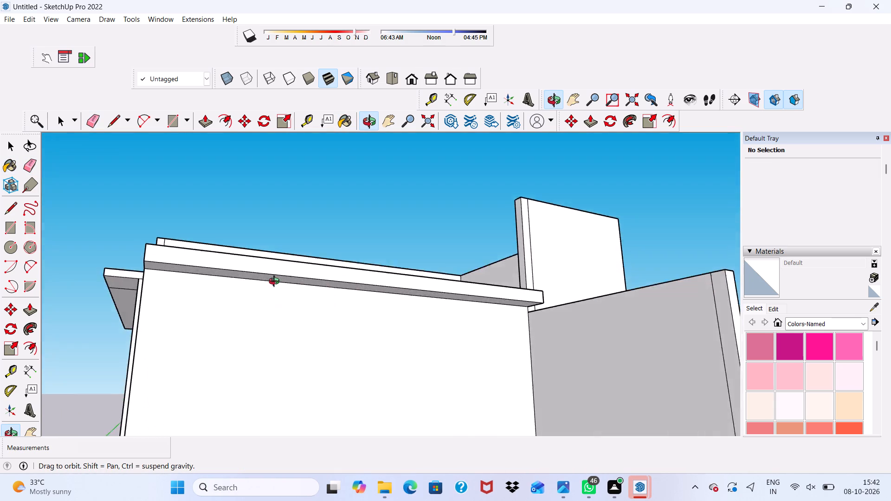
middle_drag(276, 283, 261, 355)
key(space)
key(b)
scroll(207, 309, up, 3)
scroll(185, 302, down, 1)
middle_drag(183, 302, 265, 300)
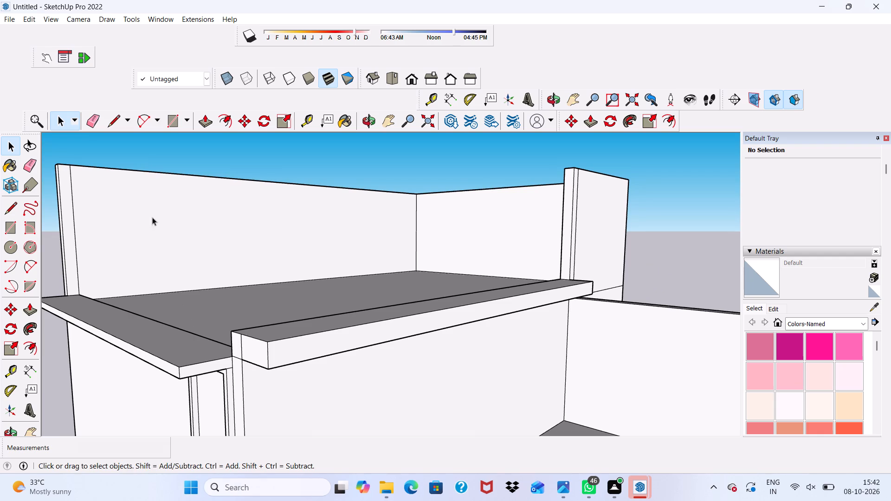
click(93, 116)
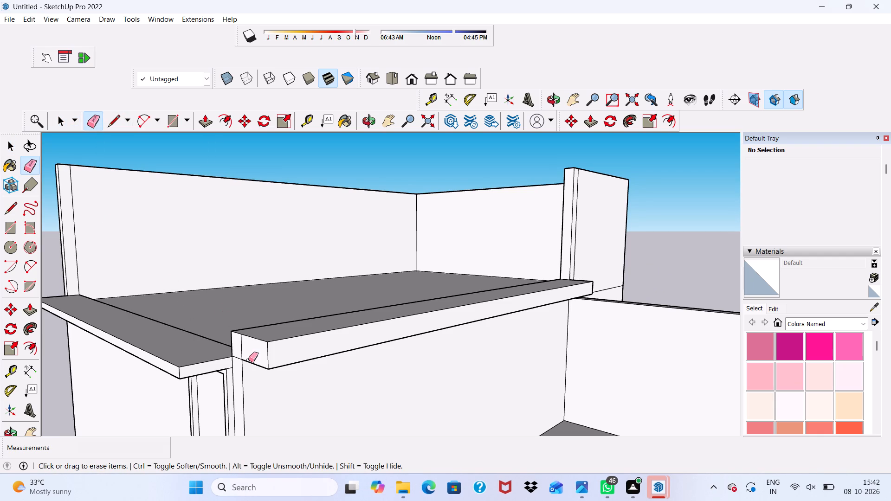
drag(246, 347, 235, 346)
scroll(234, 352, up, 2)
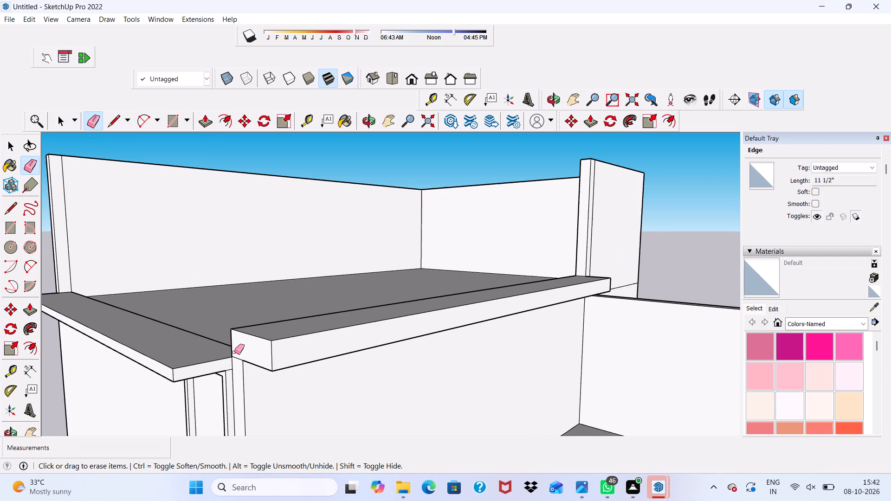
drag(239, 353, 239, 360)
key(space)
text(b)
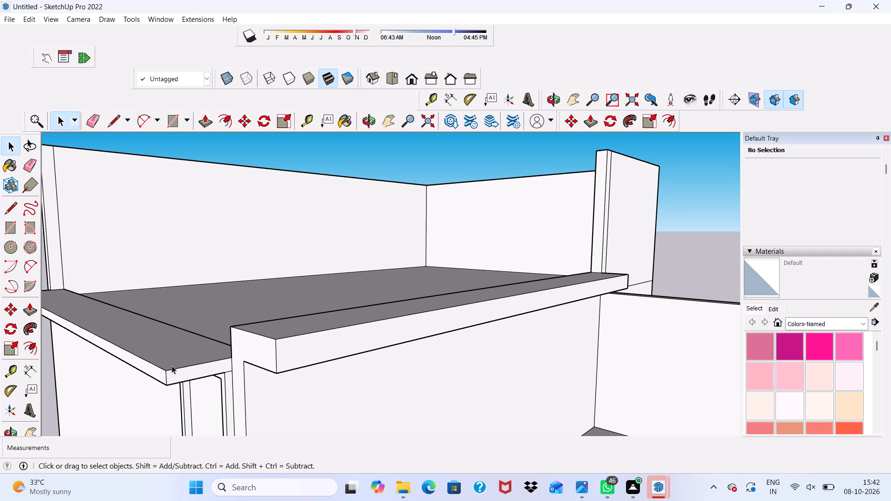
Push the joined top face of the side wall and ledge down by 10 1/4", and by a further 1 1/4".
click(205, 117)
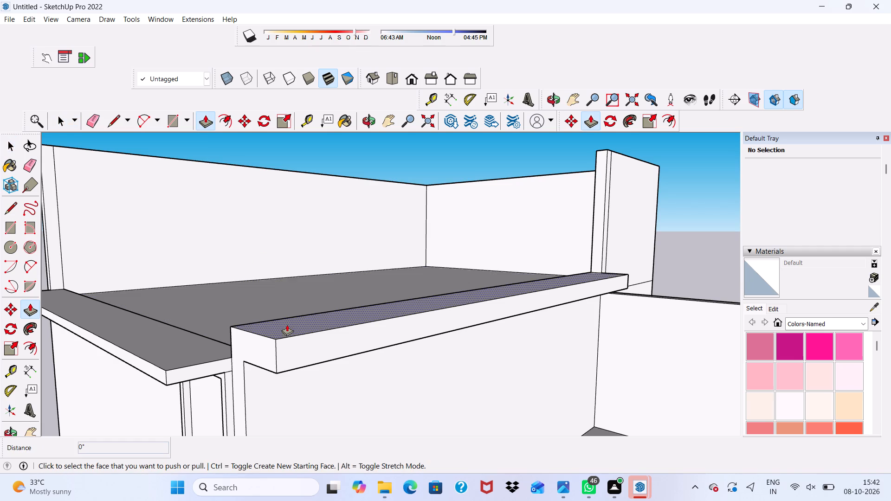
drag(288, 327, 291, 357)
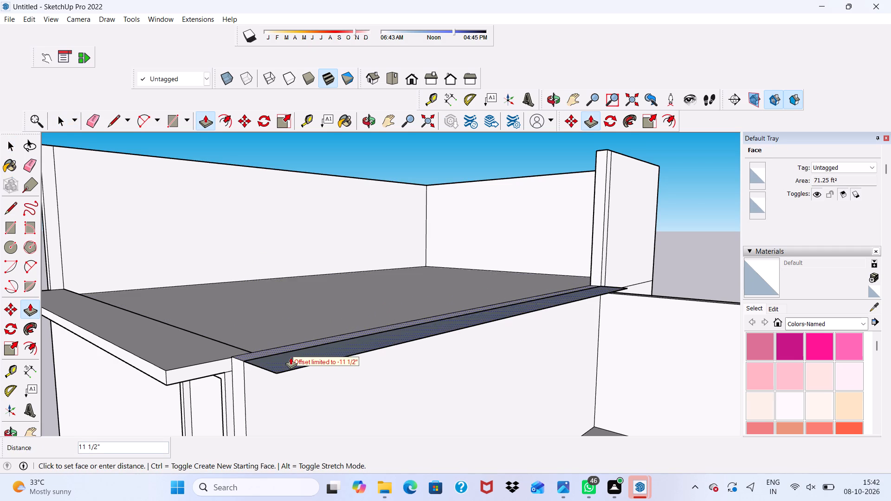
drag(291, 357, 286, 353)
scroll(282, 345, up, 2)
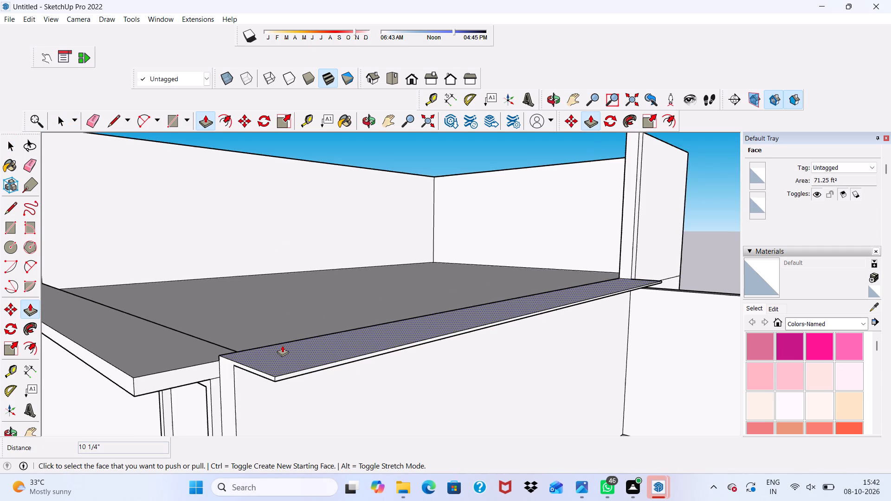
scroll(282, 346, up, 3)
click(280, 360)
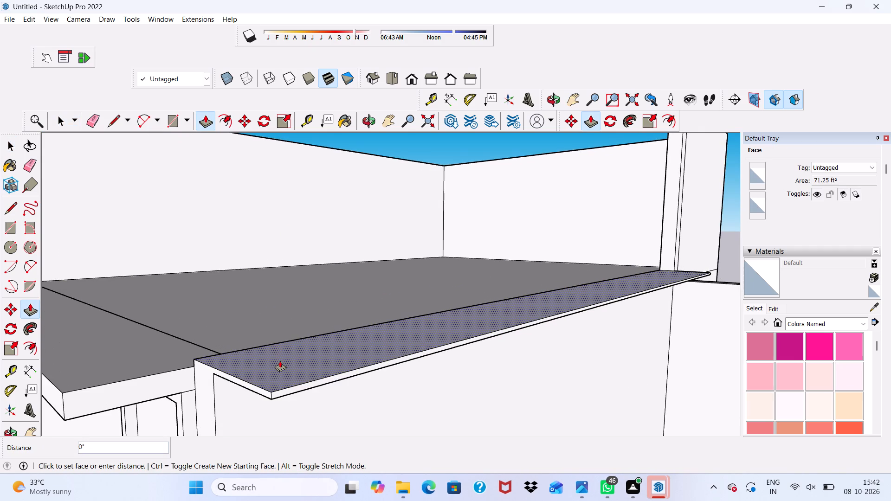
middle_drag(279, 360, 514, 334)
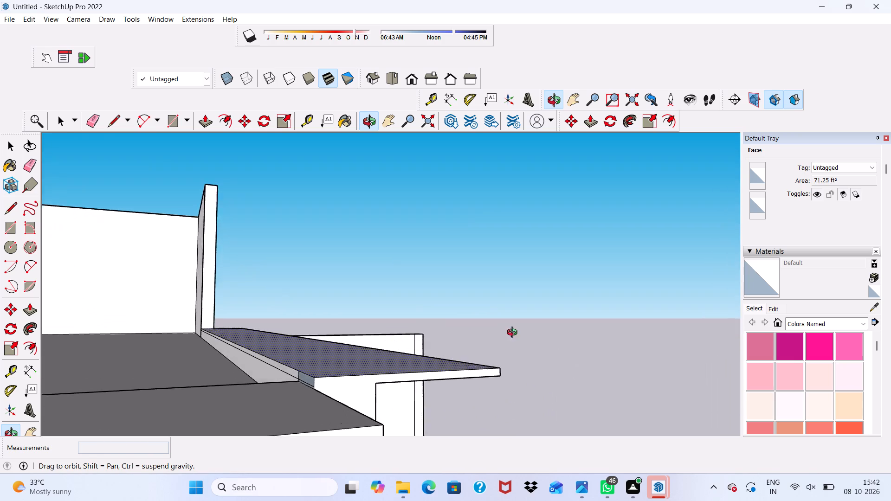
middle_drag(514, 334, 514, 335)
scroll(352, 360, down, 2)
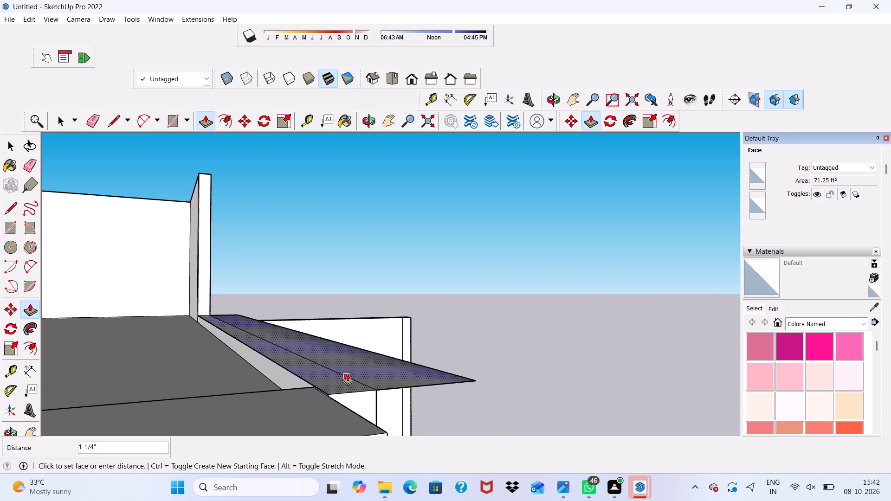
click(320, 403)
Pull the underside of the flattened side ledge down by 5 7/16" to match the adjoining end ledge's depth.
scroll(328, 382, down, 2)
middle_drag(330, 382, 207, 320)
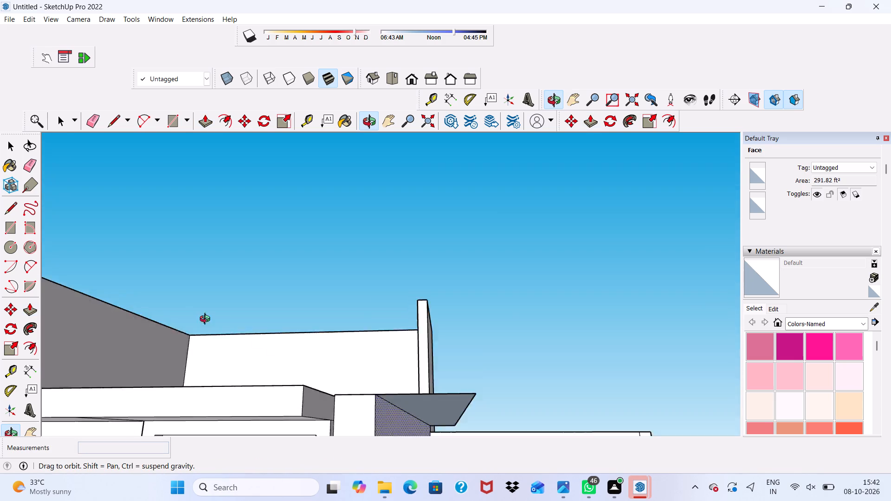
middle_drag(207, 320, 73, 297)
scroll(497, 385, up, 4)
scroll(465, 356, down, 10)
middle_drag(416, 351, 459, 329)
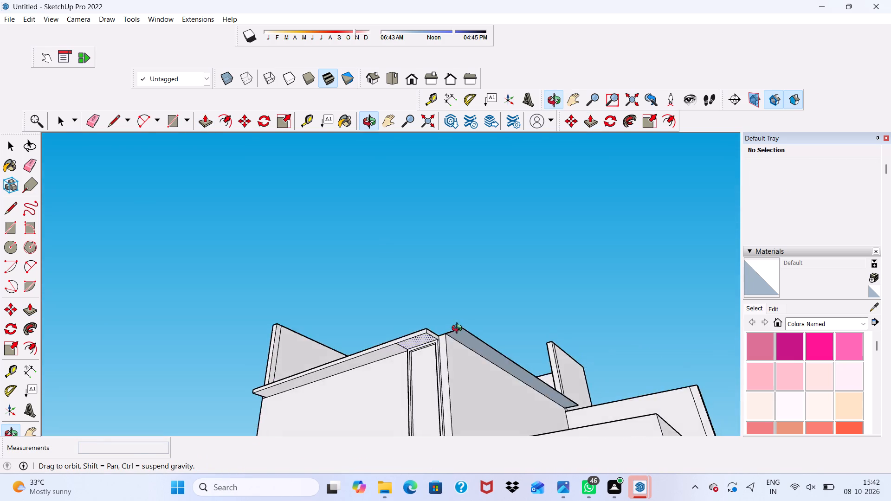
middle_drag(459, 329, 414, 305)
scroll(453, 326, up, 4)
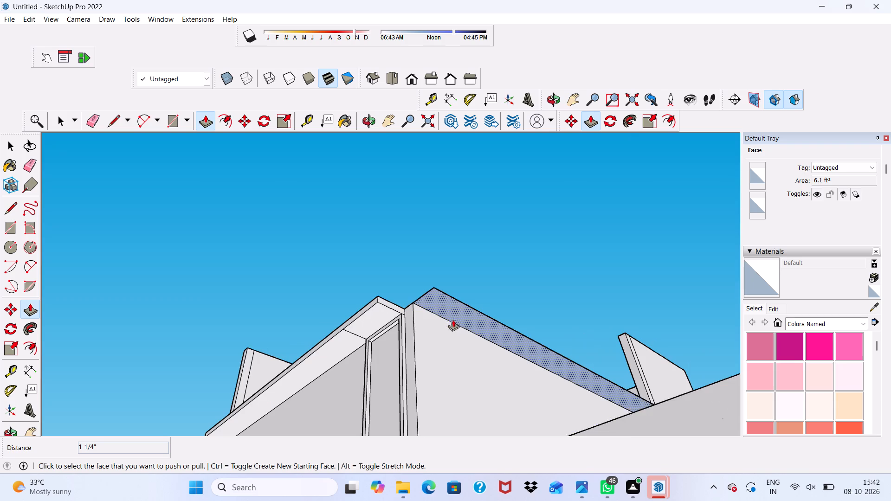
scroll(453, 317, up, 2)
click(447, 308)
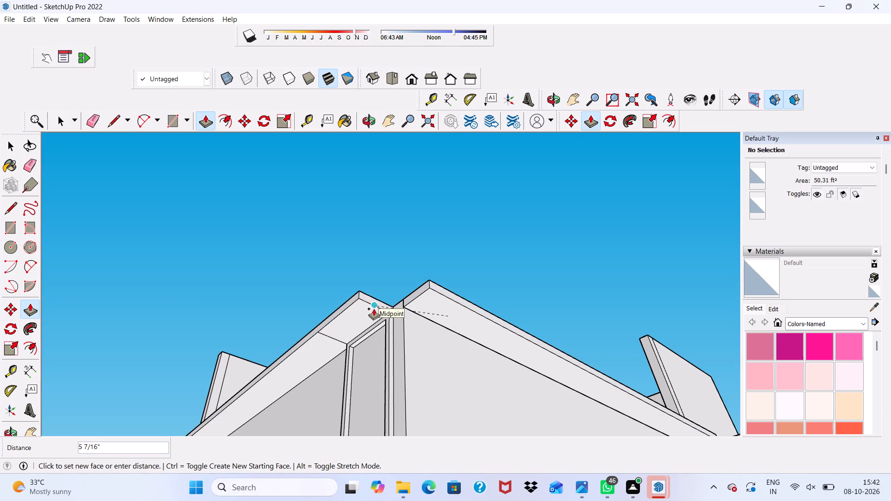
click(374, 308)
Extend the end ledge's end face by 2' 6 5/8" to line up with the side ledge's outer face.
scroll(392, 296, down, 3)
middle_drag(396, 296, 452, 359)
scroll(393, 315, up, 8)
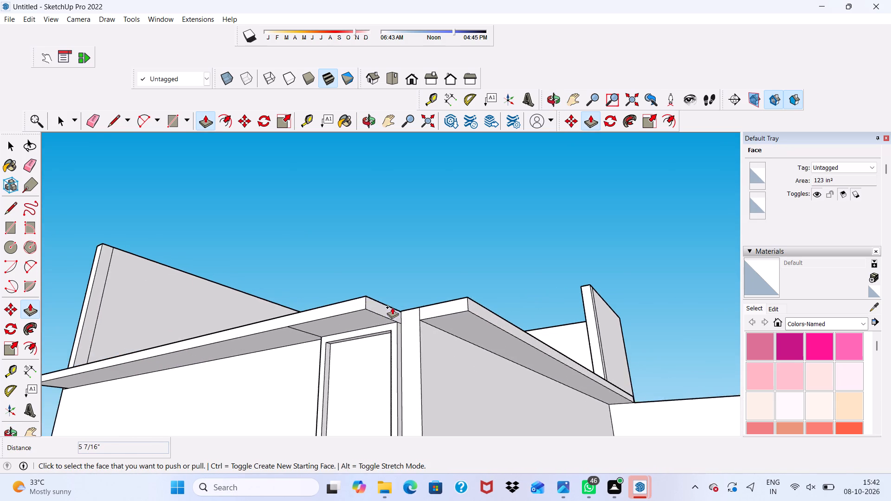
scroll(392, 307, up, 2)
click(376, 306)
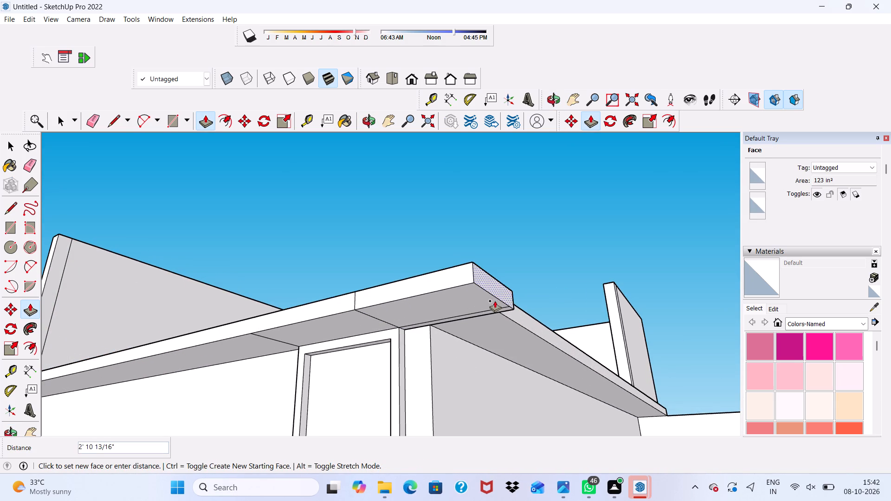
scroll(495, 301, down, 1)
middle_drag(495, 301, 287, 381)
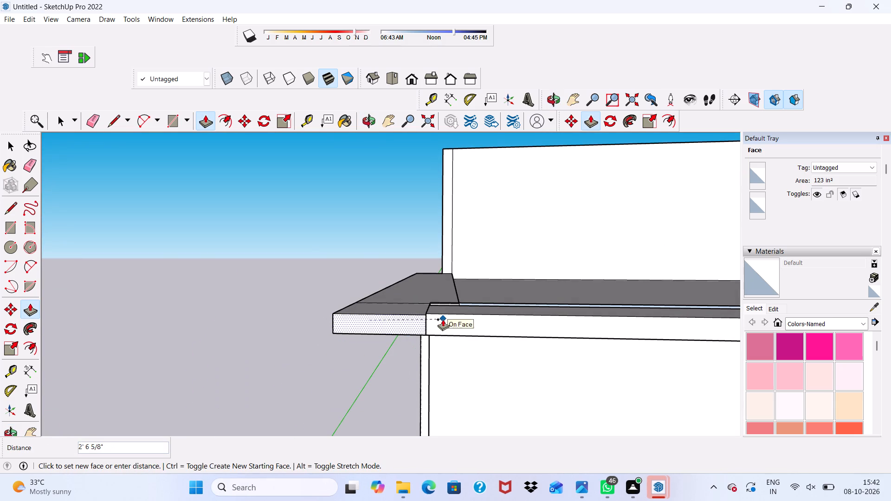
click(443, 319)
Pull the narrow face inside the long gap along the side ledge by 2' 6 5/8" to the ledge's outer edge.
scroll(449, 299, down, 2)
middle_drag(449, 299, 355, 412)
scroll(453, 341, up, 3)
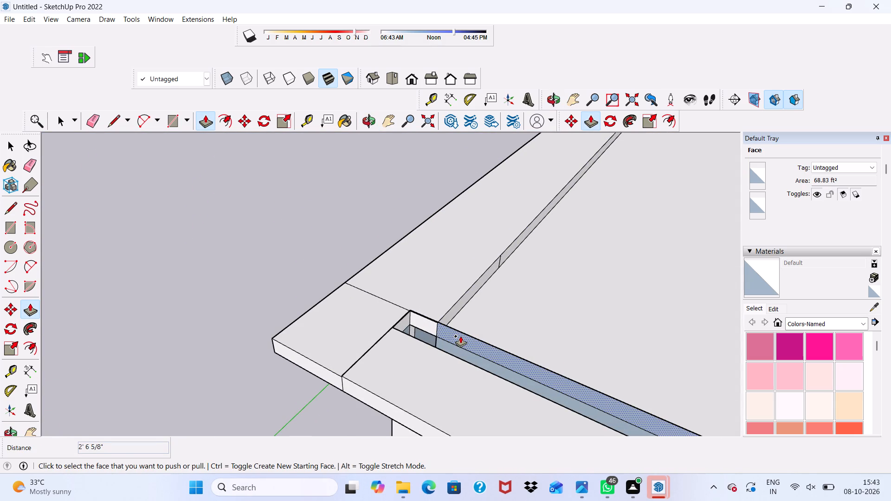
click(460, 336)
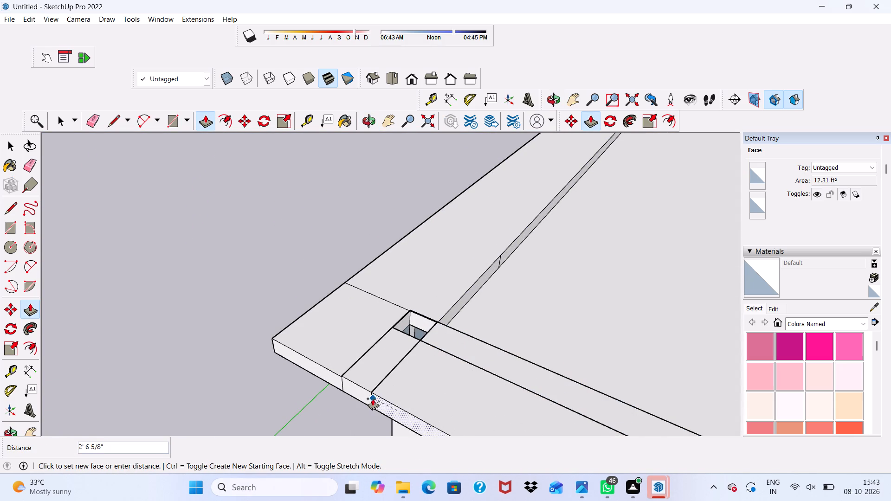
click(372, 399)
Pull the inner face of the small opening at the ledge corner by 1' 6 5/8" to fill the hole.
scroll(418, 316, up, 2)
click(418, 316)
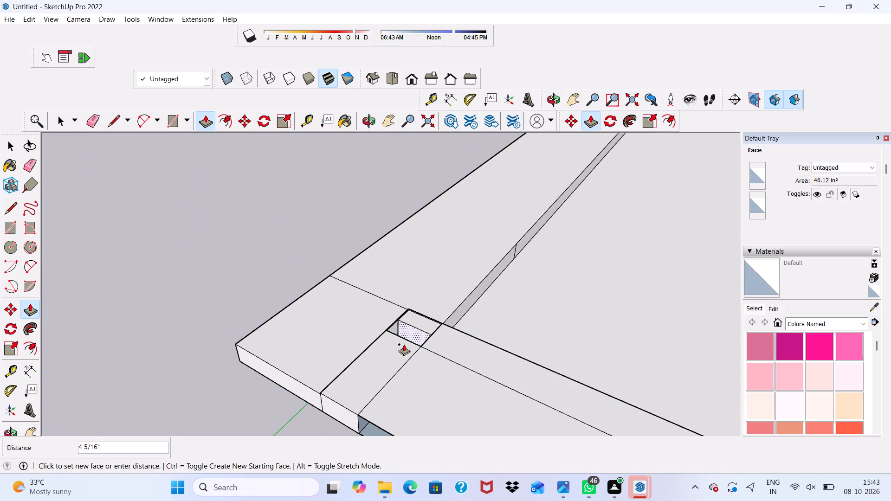
click(372, 367)
scroll(361, 373, down, 2)
middle_drag(363, 368, 402, 378)
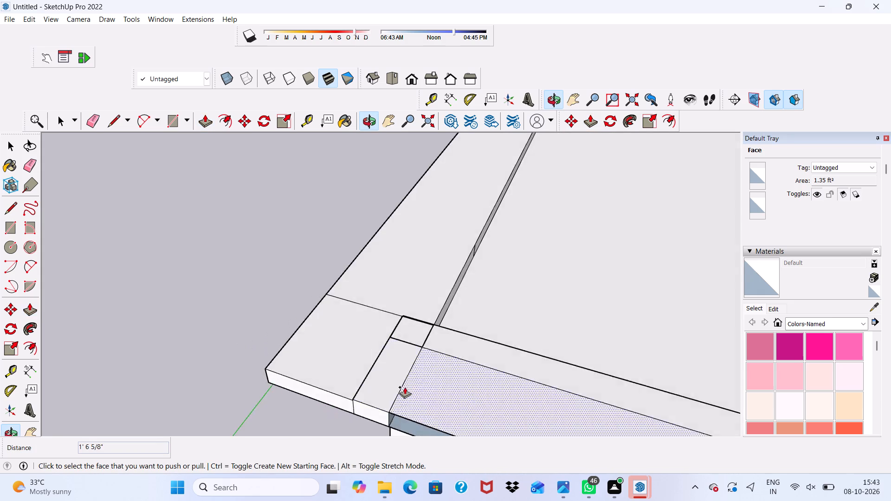
Pull the thin edge face of the shallow corner recess across by 9 3/4" to fill it.
scroll(405, 387, up, 15)
scroll(394, 244, up, 5)
scroll(401, 196, up, 5)
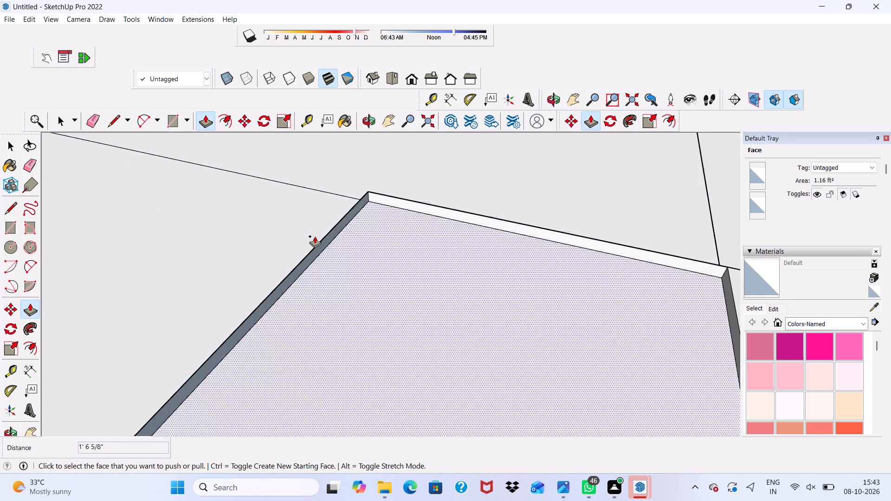
scroll(304, 243, up, 4)
click(307, 271)
scroll(378, 274, down, 3)
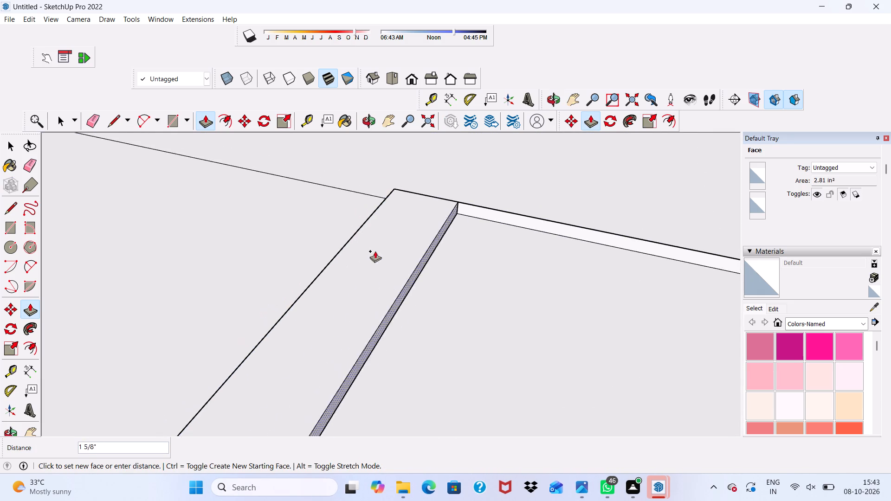
scroll(374, 251, down, 9)
click(554, 316)
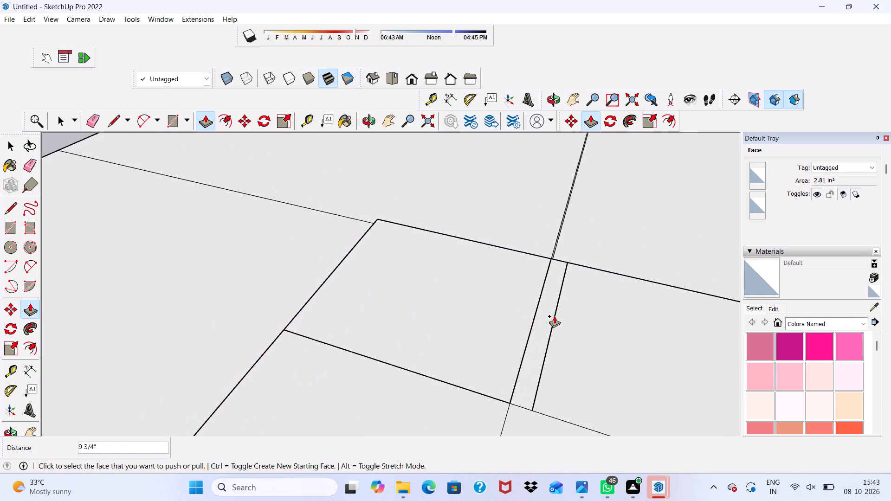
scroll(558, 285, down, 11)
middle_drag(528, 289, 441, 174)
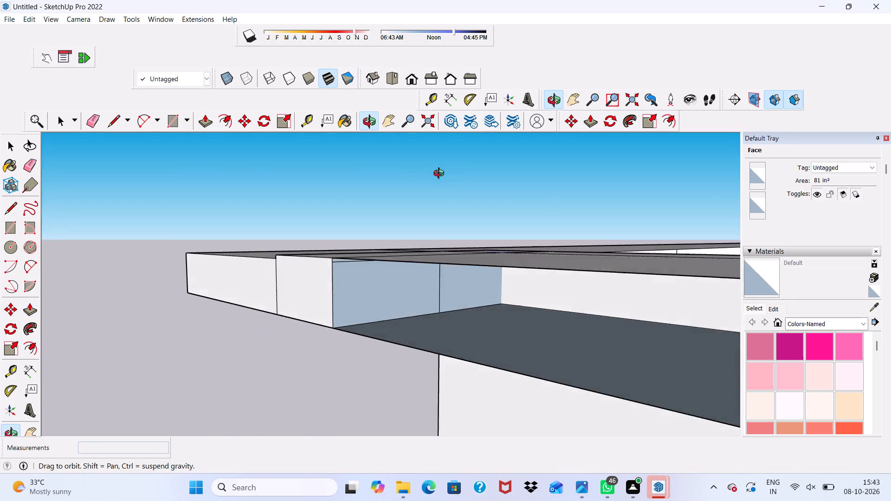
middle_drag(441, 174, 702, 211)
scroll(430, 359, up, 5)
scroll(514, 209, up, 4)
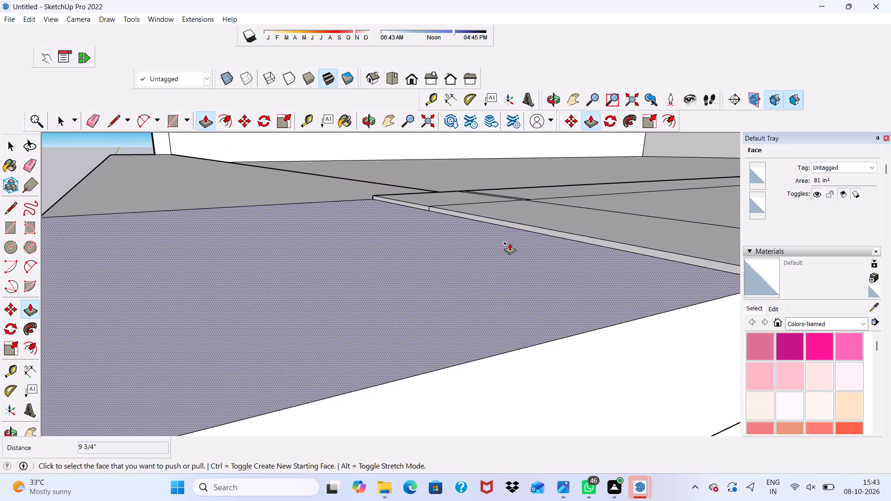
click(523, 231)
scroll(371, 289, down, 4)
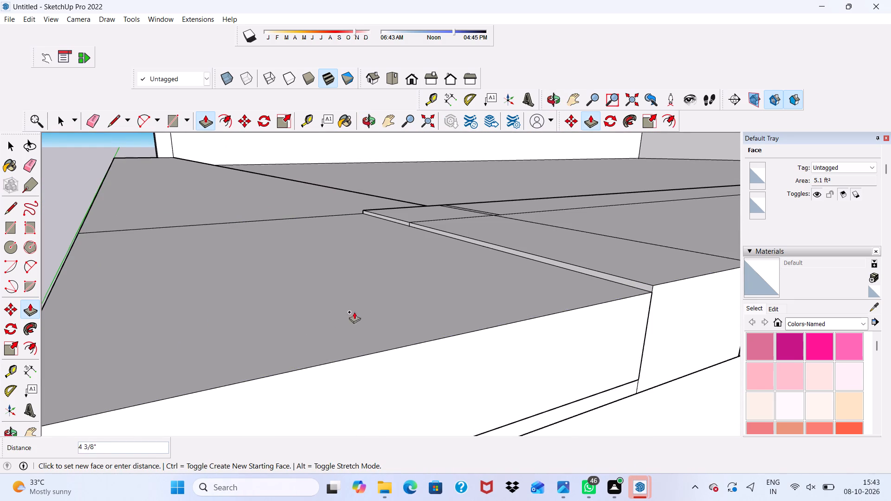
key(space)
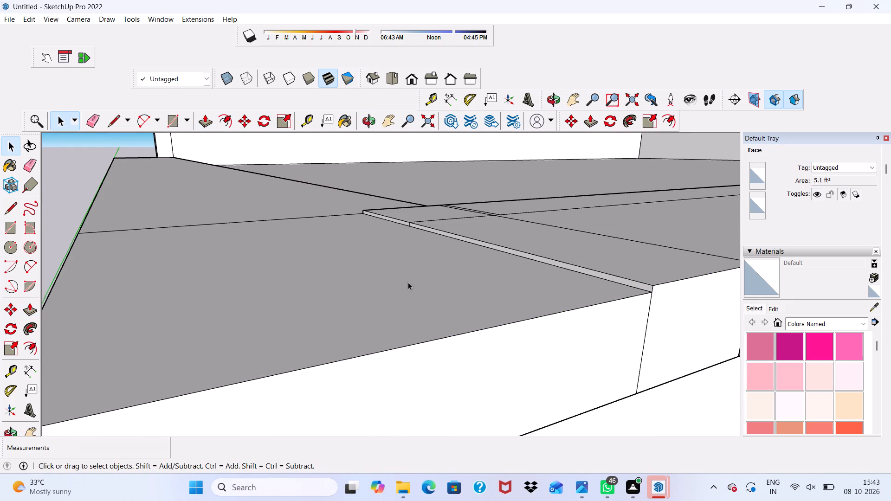
Pull the recessed face beside the ledge corner up by 5 7/16" with Push/Pull.
middle_drag(507, 215, 387, 179)
scroll(422, 272, up, 2)
scroll(465, 271, down, 1)
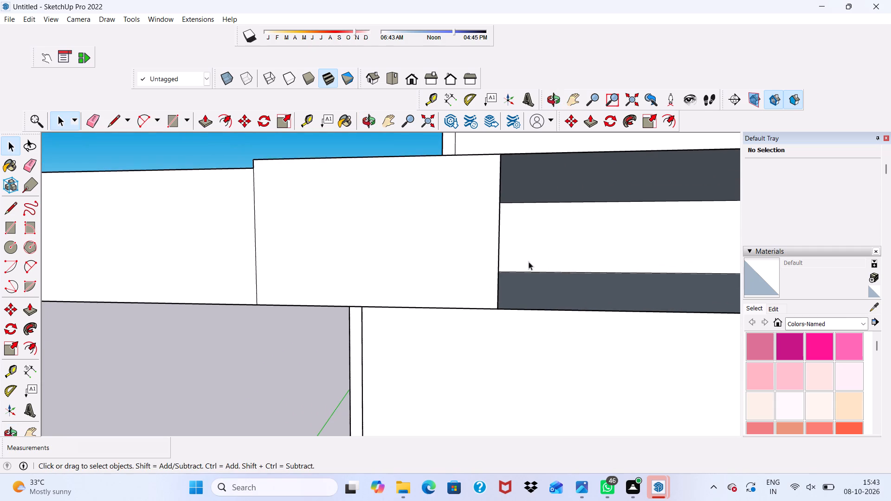
scroll(529, 262, down, 1)
middle_drag(529, 262, 532, 296)
click(529, 334)
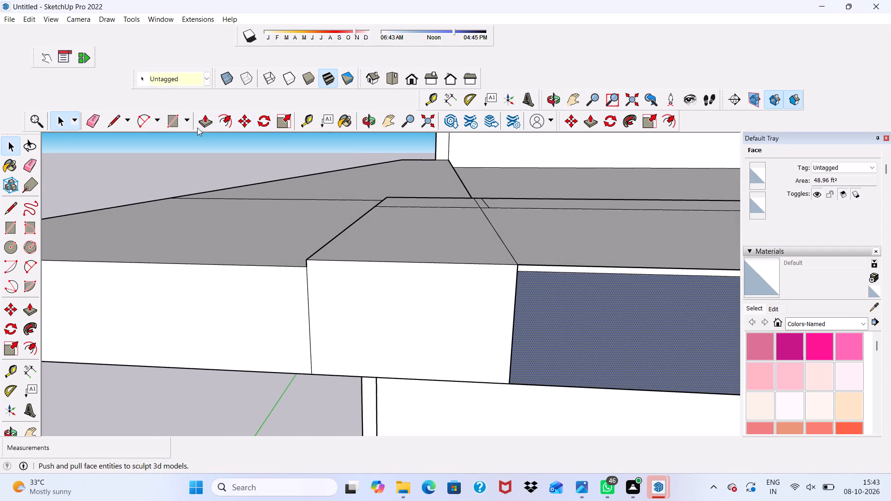
click(206, 121)
click(559, 362)
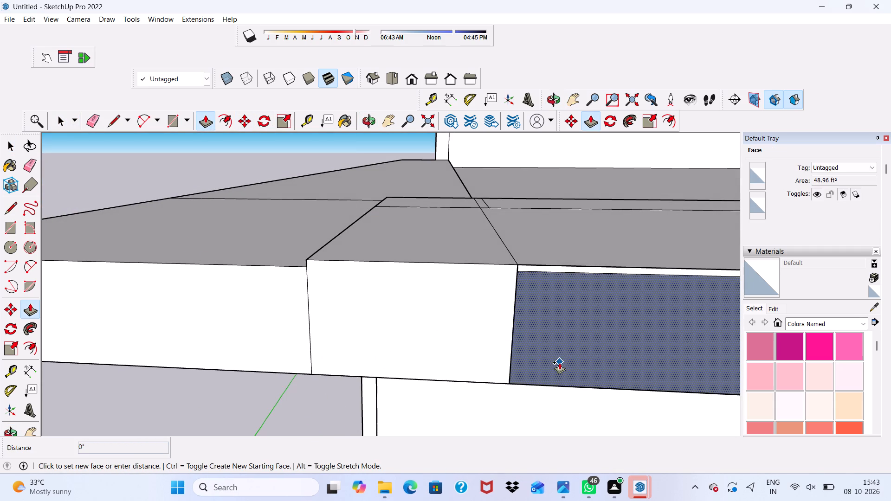
click(552, 238)
Pull the thin edge face behind the shallow recess forward by 1' 9 5/8" to the ledge's outer face.
scroll(527, 246, down, 1)
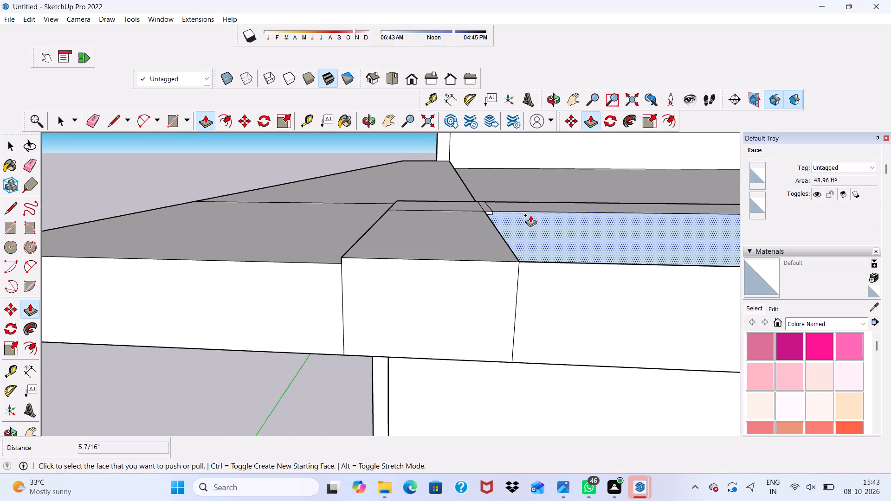
click(528, 218)
click(516, 284)
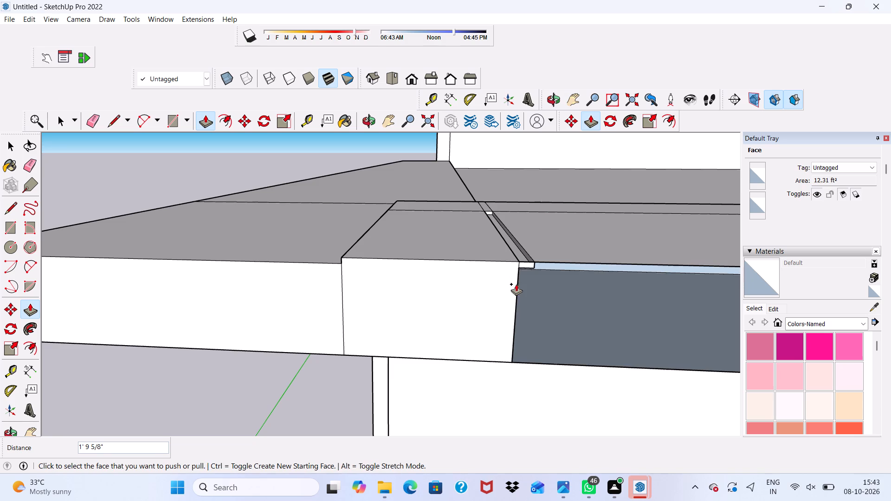
Raise the dark face still exposed under the ledge by 5 7/16", level with the corner block's top.
click(525, 318)
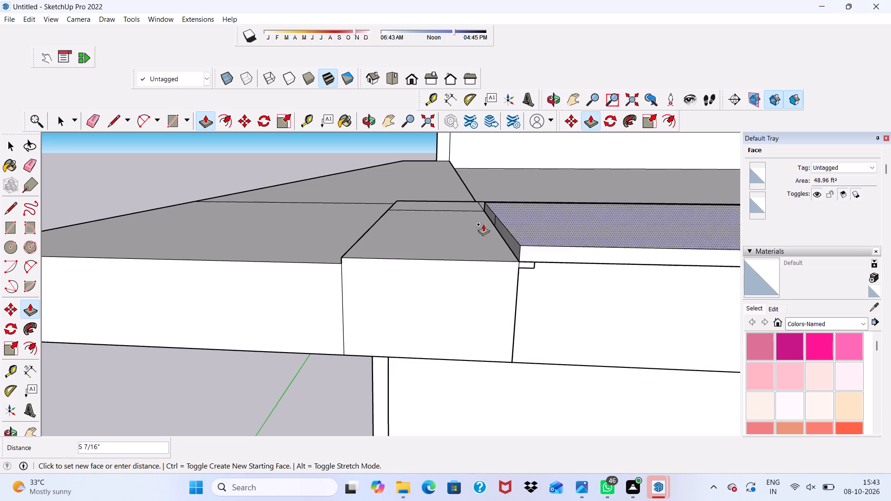
click(445, 235)
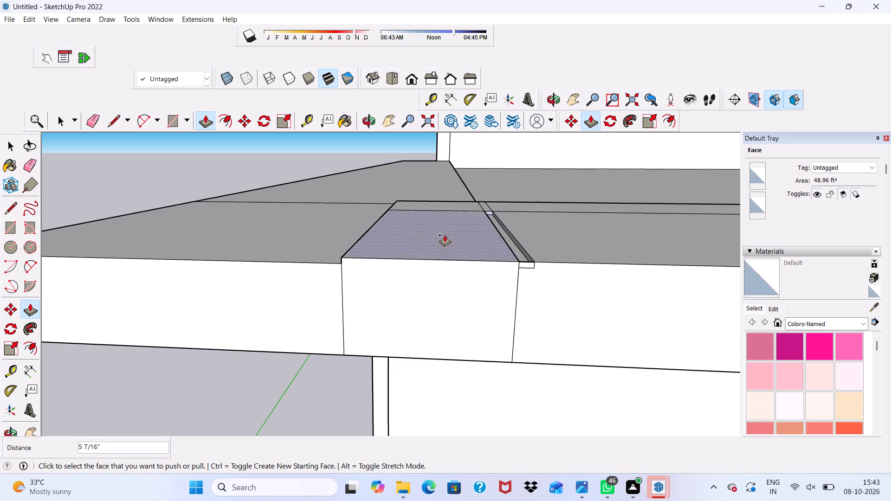
Pull the small end face of the narrow slot beside the corner block forward by 1' 9 5/8" to the outer face.
scroll(472, 220, up, 13)
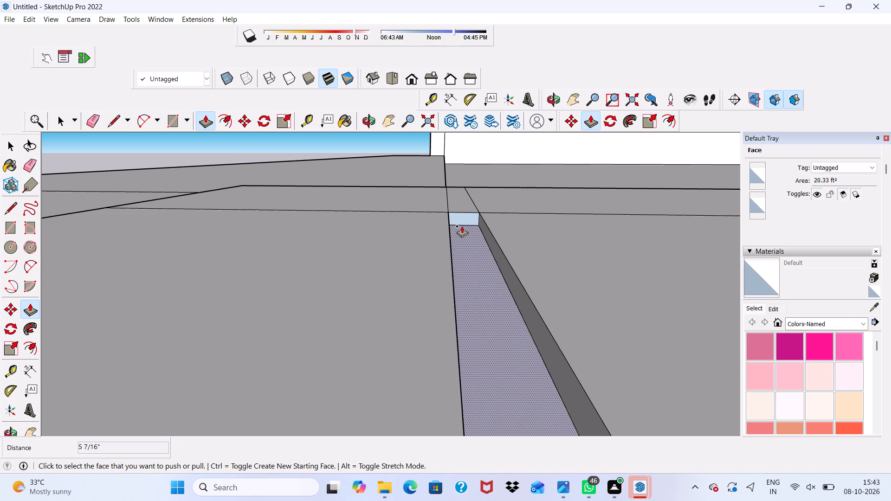
click(464, 221)
scroll(464, 220, down, 9)
scroll(468, 267, down, 4)
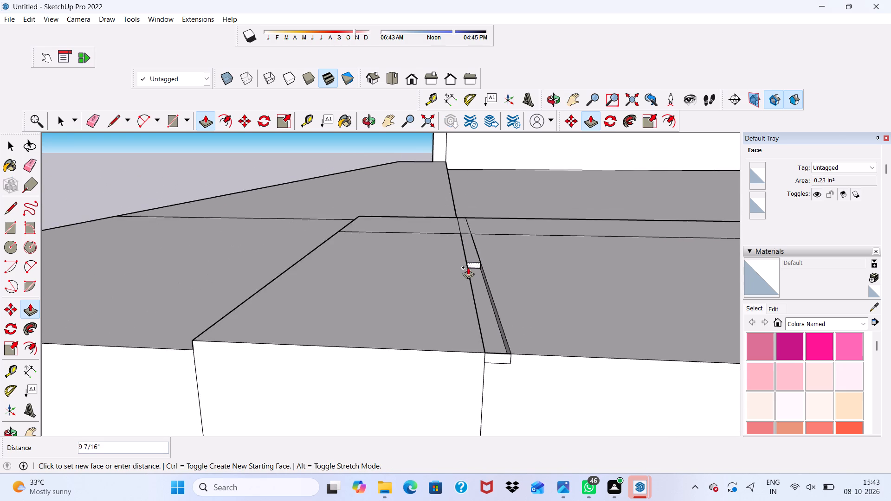
scroll(468, 267, down, 6)
scroll(482, 292, up, 1)
click(452, 301)
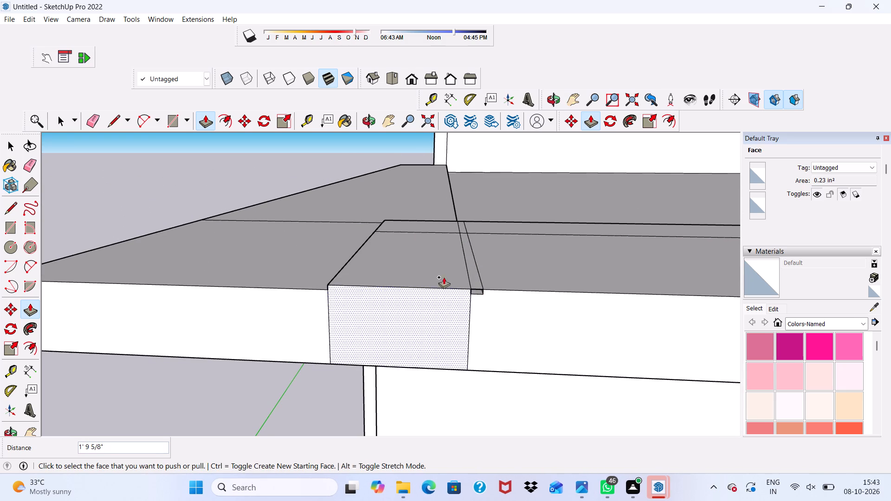
Raise the bottom face inside the small opening at the slot's front end by 5/16".
scroll(440, 271, down, 4)
scroll(464, 336, up, 20)
scroll(464, 336, up, 4)
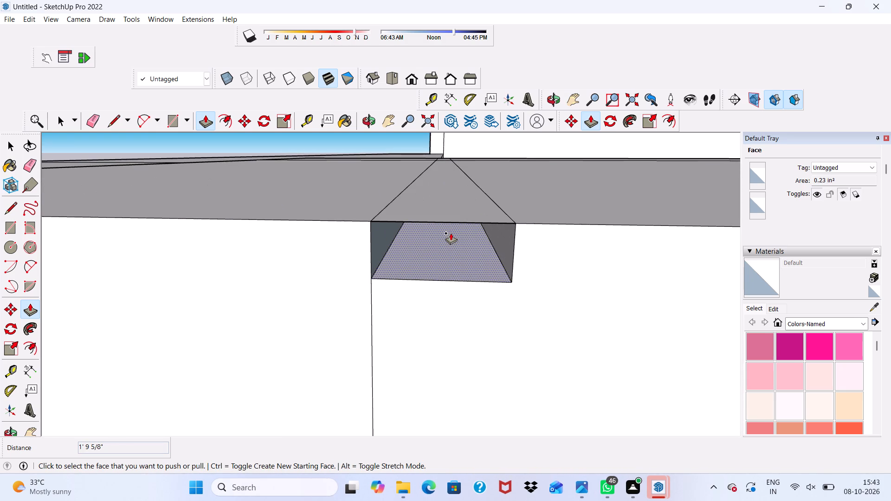
click(440, 261)
click(442, 207)
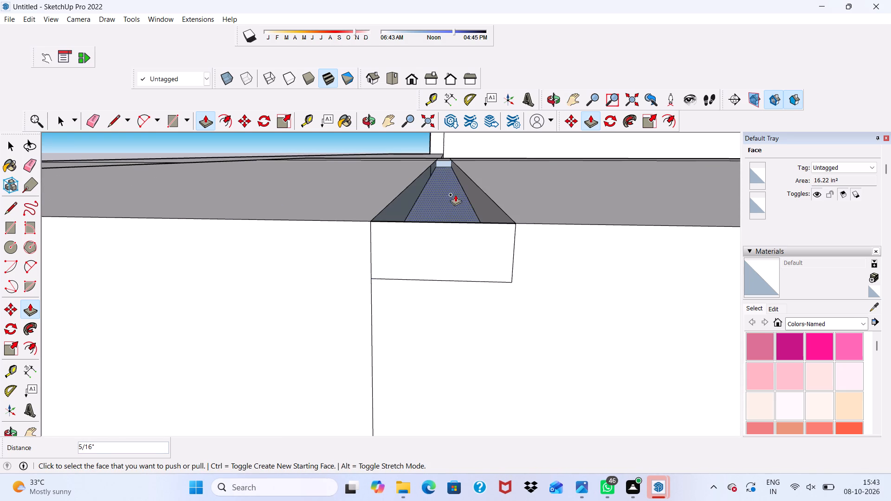
Pull the side face of the remaining narrow slot across by 1 1/16" to fill it over the corner block.
click(477, 200)
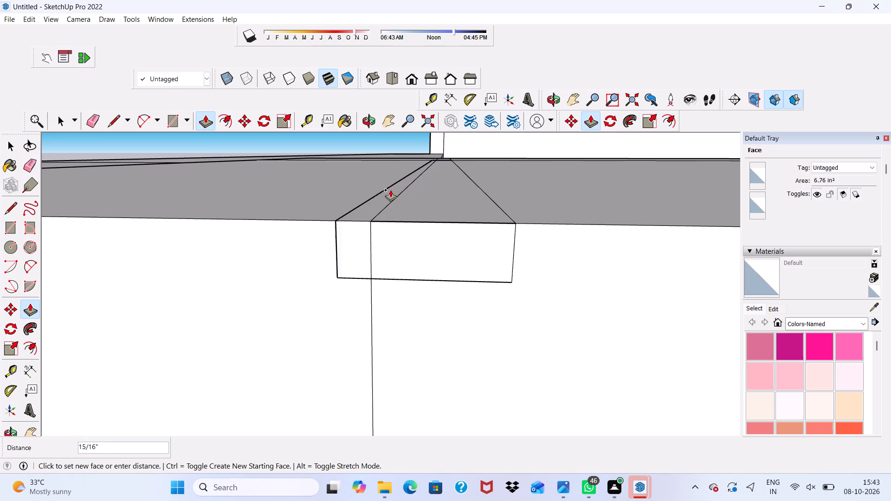
click(384, 190)
scroll(409, 200, down, 8)
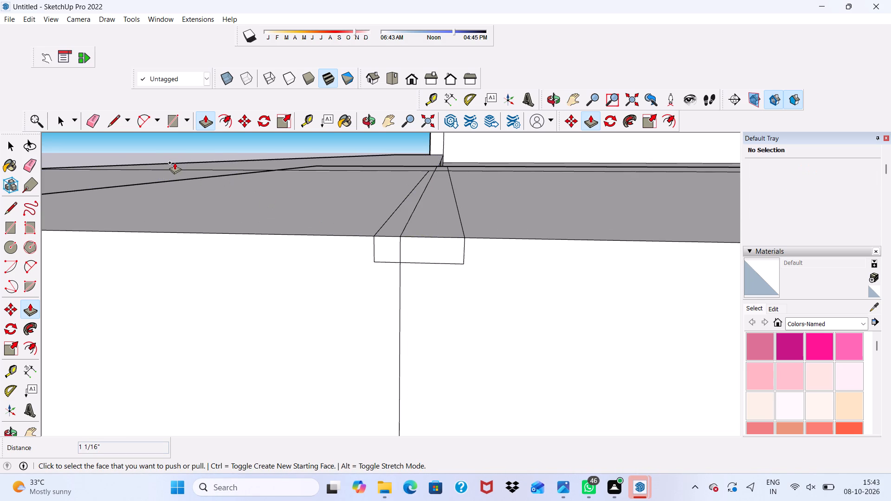
key(space)
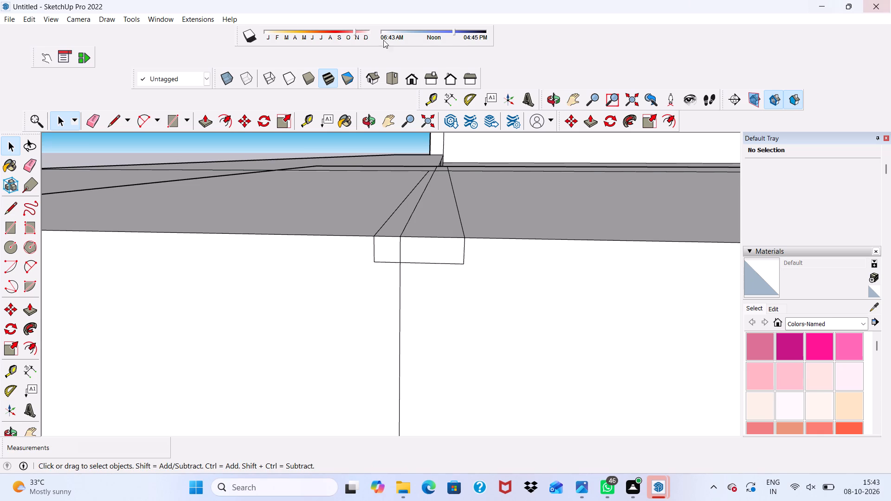
Erase the leftover lines running across the ledge's top surface beside the corner block.
click(95, 116)
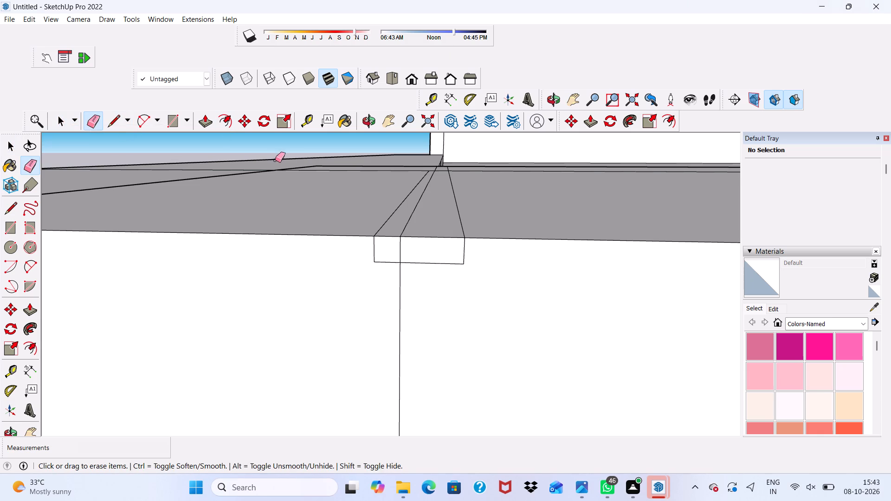
scroll(286, 159, up, 2)
scroll(276, 123, down, 10)
scroll(255, 160, down, 10)
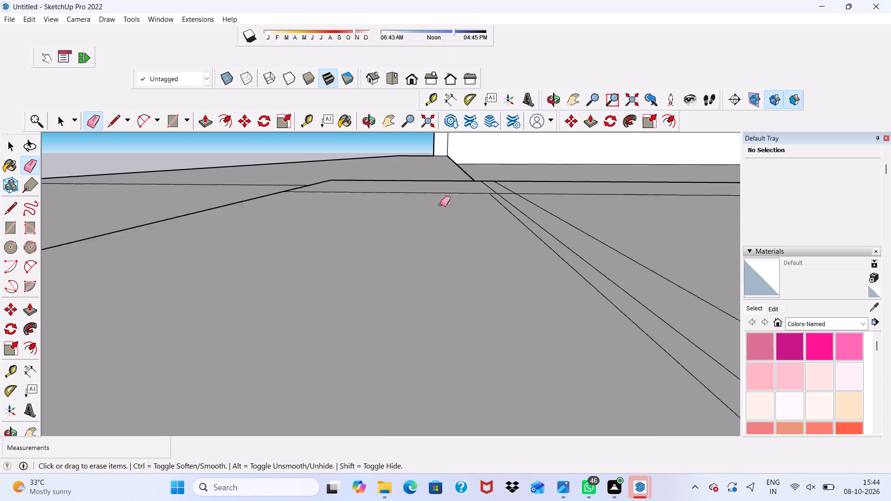
scroll(440, 204, down, 5)
drag(433, 264, 489, 265)
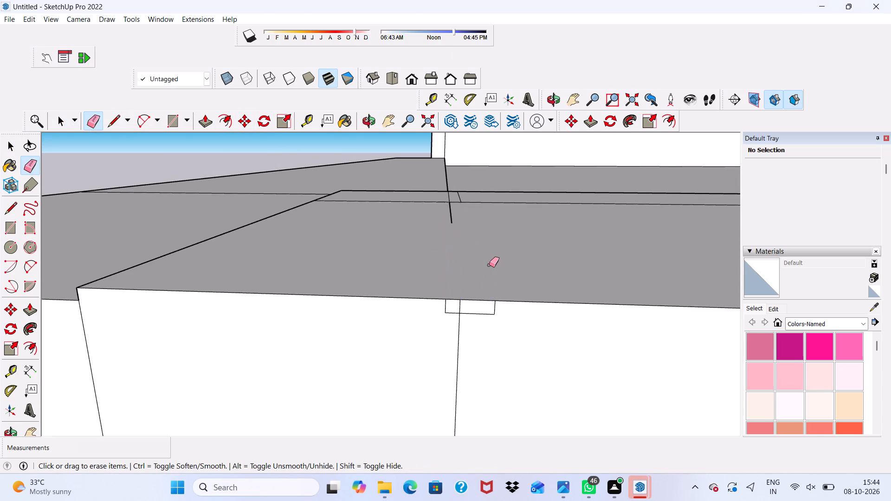
Erase the small rectangle's outline and the vertical seam on the ledge's outer face below it.
scroll(489, 306, up, 3)
drag(490, 307, 436, 313)
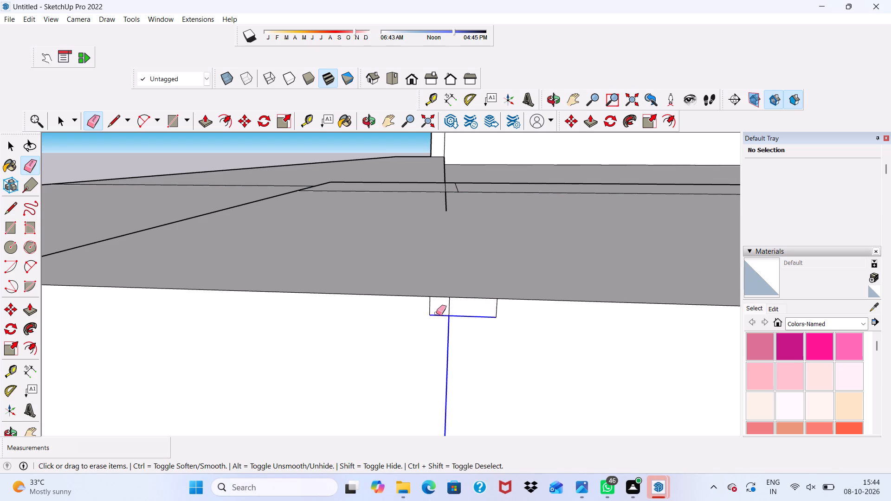
drag(436, 313, 434, 312)
drag(461, 304, 413, 310)
click(413, 310)
drag(416, 310, 423, 310)
click(488, 310)
drag(492, 310, 496, 309)
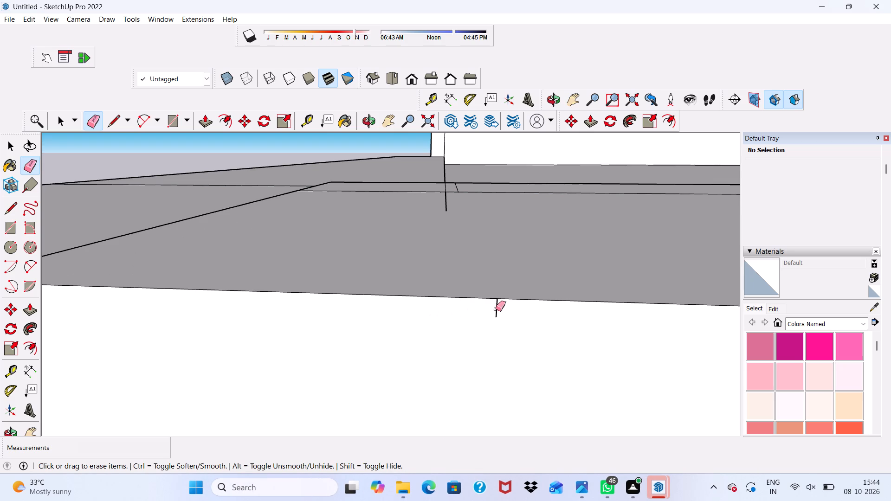
drag(496, 309, 514, 306)
Erase the leftover seam lines on the underside of the ledge near the corner.
scroll(460, 250, down, 11)
middle_drag(504, 282, 580, 112)
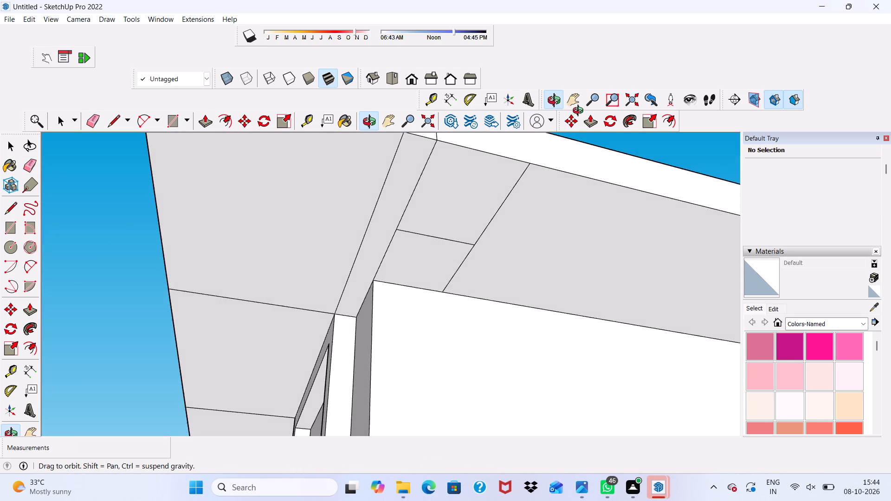
middle_drag(580, 112, 582, 119)
scroll(541, 229, up, 5)
drag(520, 216, 325, 246)
scroll(325, 237, down, 7)
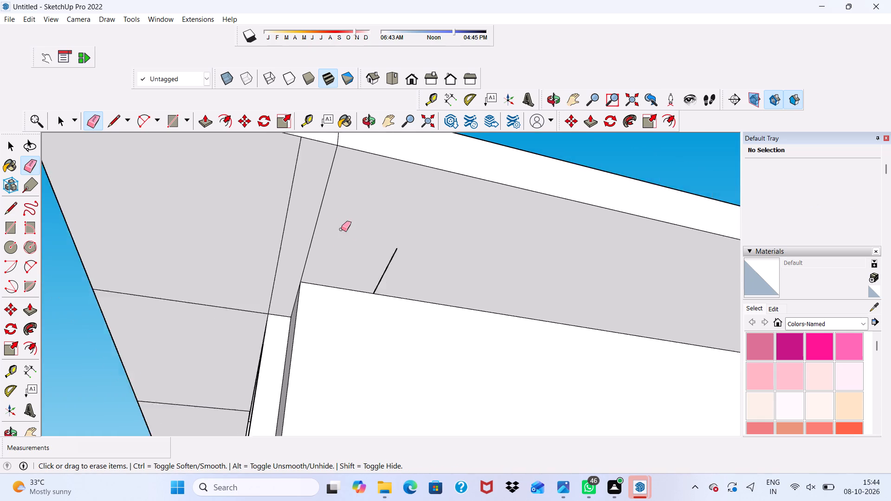
scroll(341, 229, down, 7)
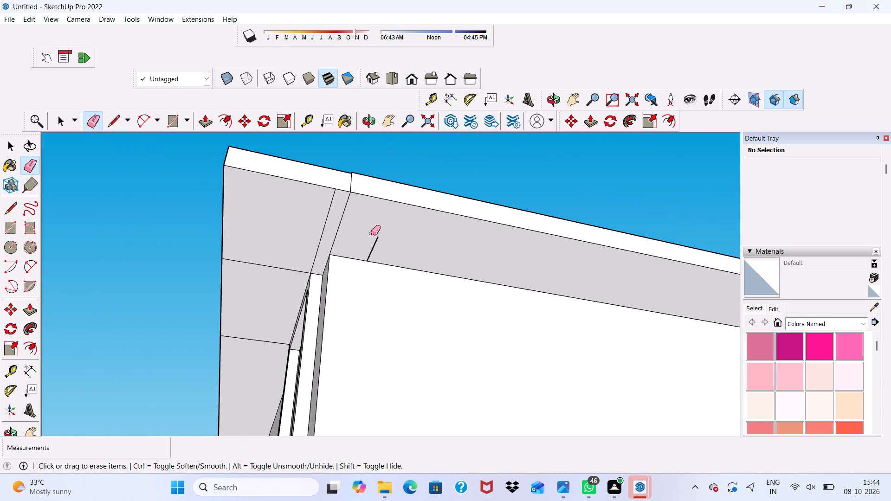
drag(380, 239, 375, 239)
drag(354, 213, 316, 212)
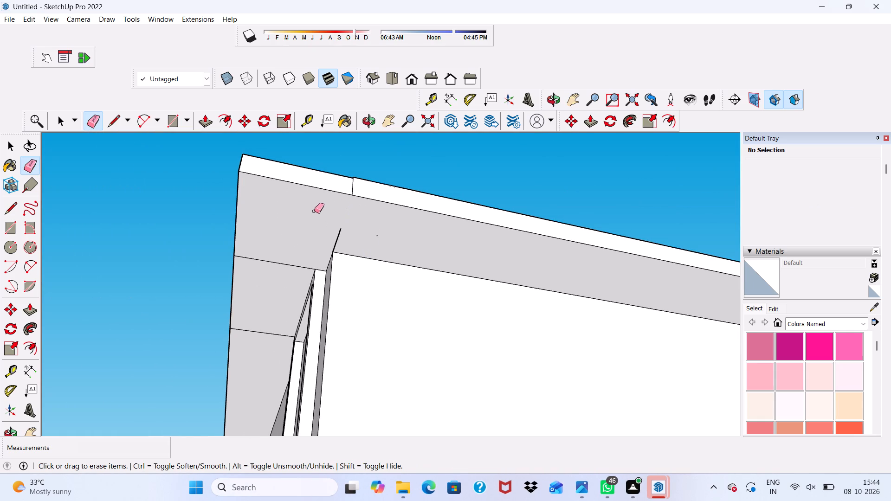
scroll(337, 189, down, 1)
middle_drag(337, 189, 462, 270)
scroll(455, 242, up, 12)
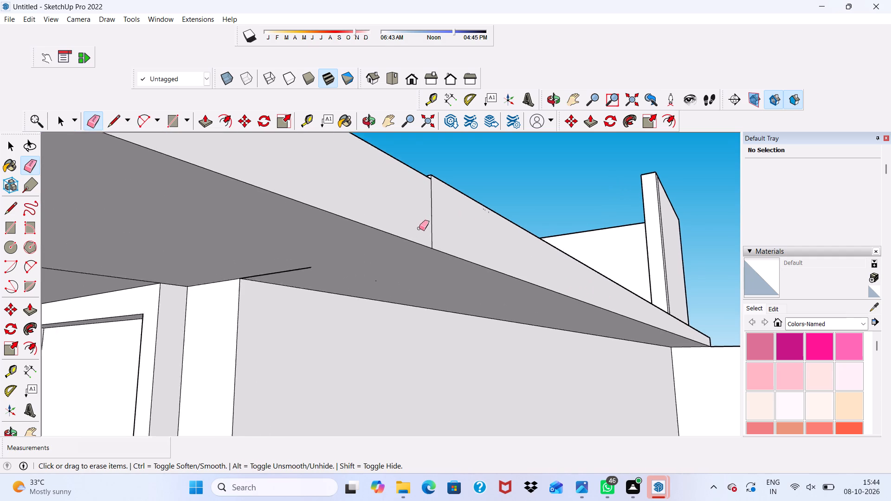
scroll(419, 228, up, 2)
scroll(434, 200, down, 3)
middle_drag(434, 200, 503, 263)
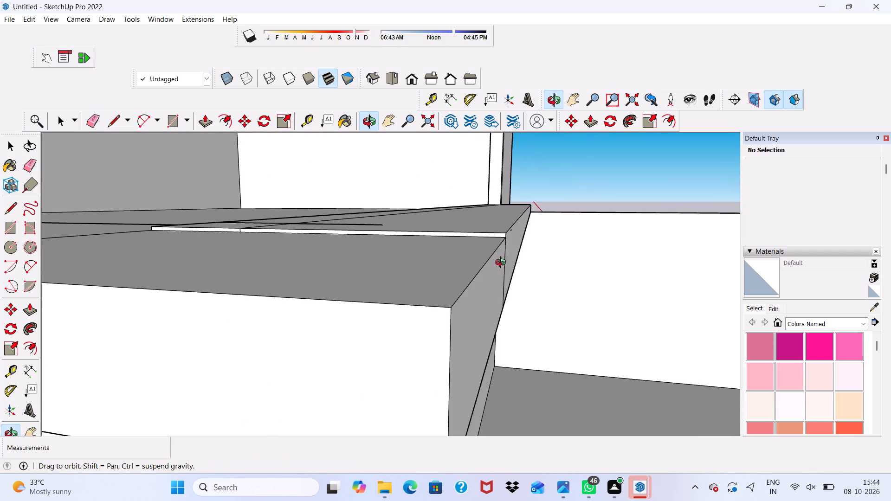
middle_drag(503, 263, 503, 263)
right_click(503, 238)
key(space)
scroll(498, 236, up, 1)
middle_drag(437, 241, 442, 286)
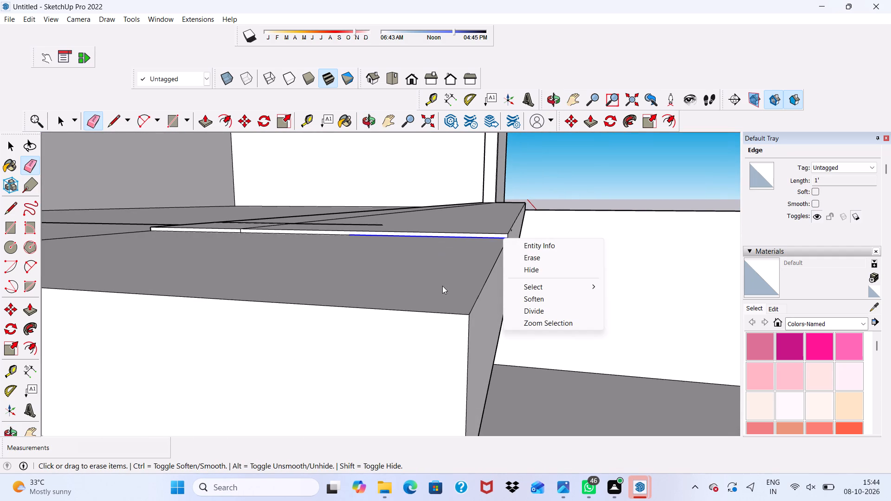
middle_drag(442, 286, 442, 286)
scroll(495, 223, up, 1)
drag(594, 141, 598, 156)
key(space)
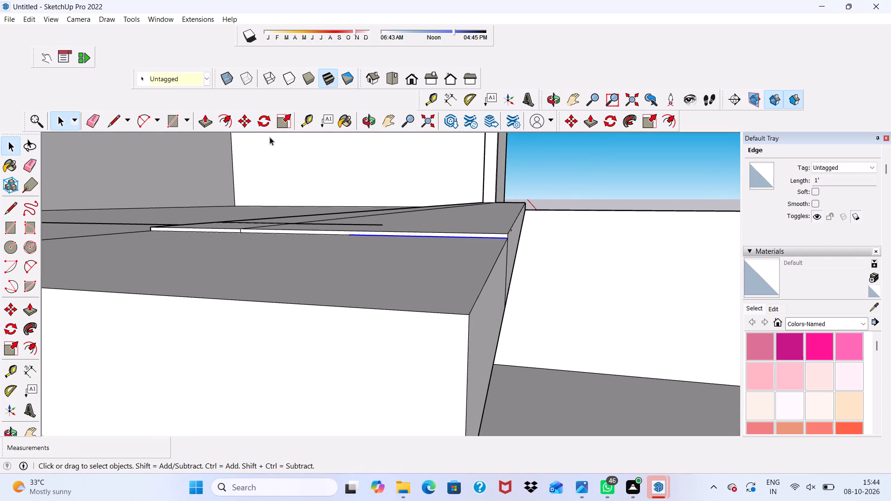
Pull the thin step face on top of the ledge corner outward by 2' to the outer face.
click(204, 120)
scroll(277, 255, up, 7)
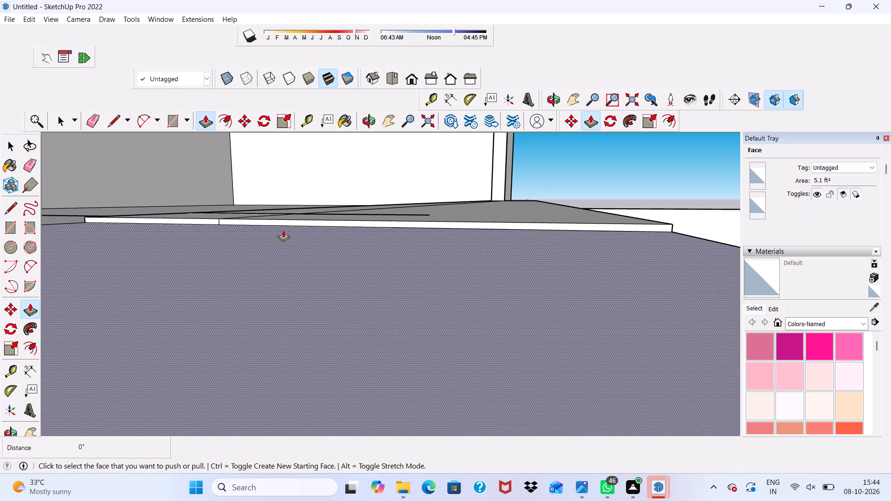
click(287, 221)
scroll(291, 242, down, 10)
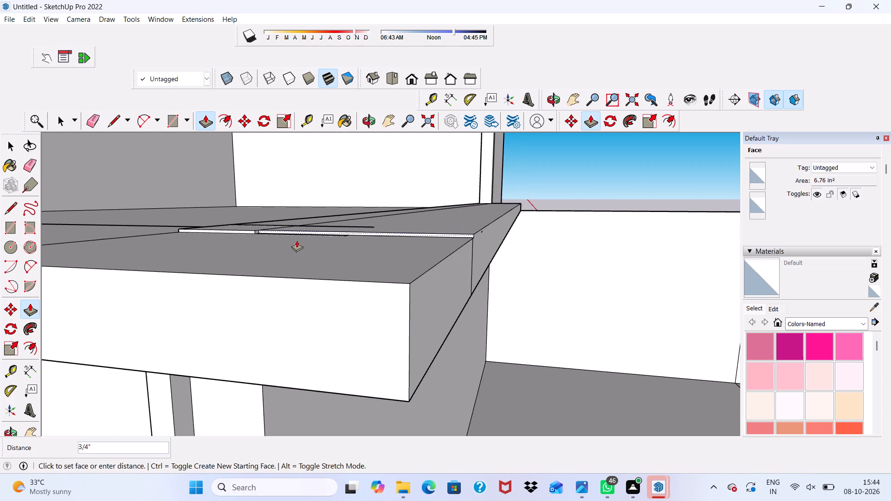
scroll(288, 254, down, 3)
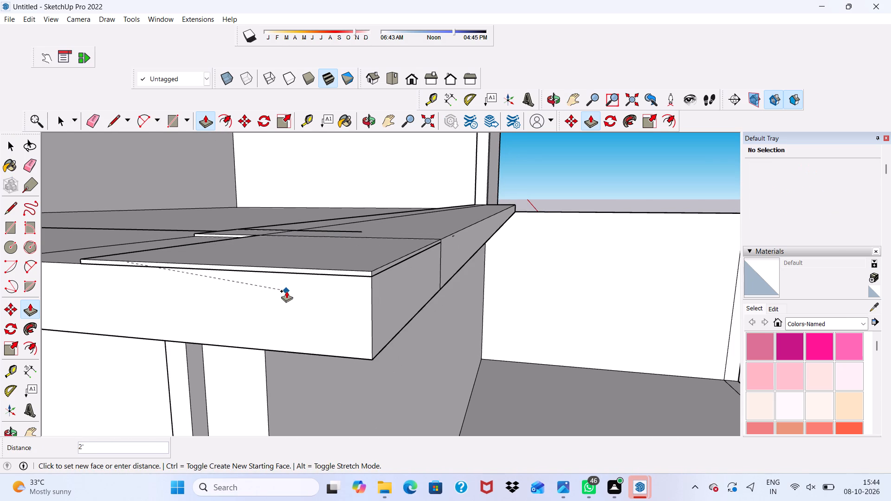
click(286, 291)
Examine the joined ledge corner from above and from both sides for leftover edges.
scroll(294, 216, down, 4)
middle_drag(294, 216, 371, 251)
scroll(445, 284, up, 9)
scroll(449, 281, down, 12)
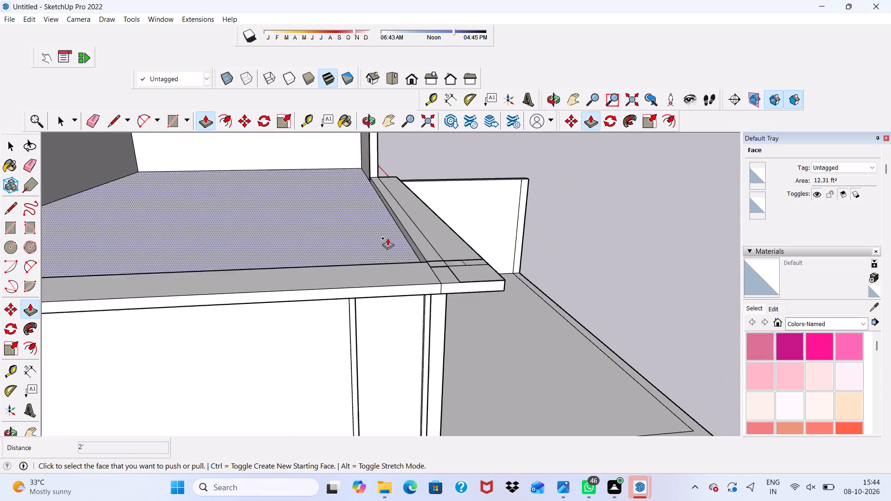
middle_drag(391, 257, 116, 291)
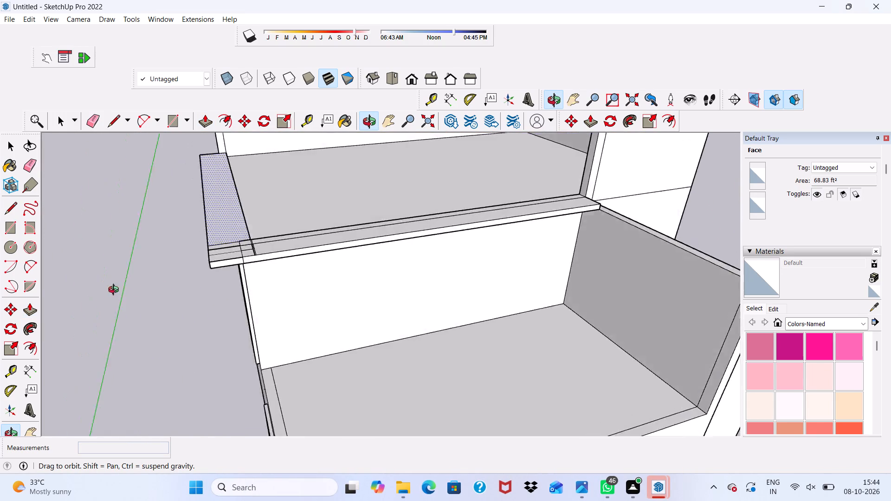
middle_drag(116, 291, 511, 291)
scroll(519, 263, up, 2)
right_click(519, 263)
key(space)
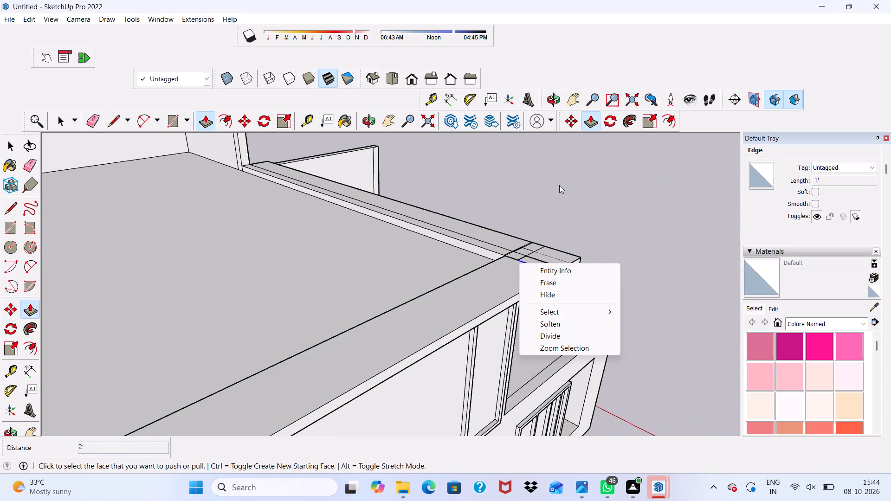
click(563, 181)
key(space)
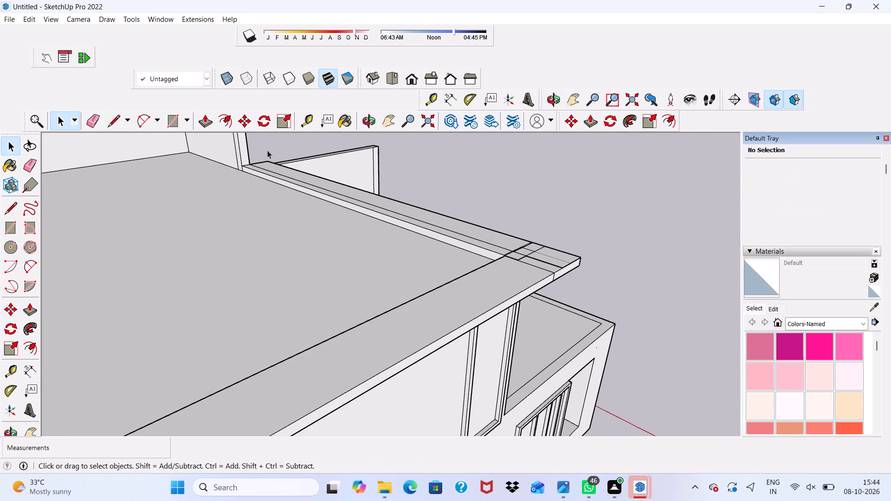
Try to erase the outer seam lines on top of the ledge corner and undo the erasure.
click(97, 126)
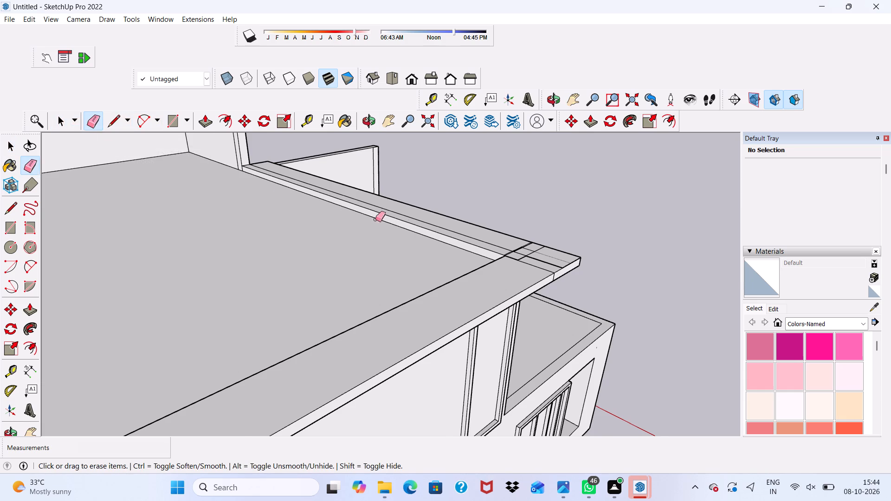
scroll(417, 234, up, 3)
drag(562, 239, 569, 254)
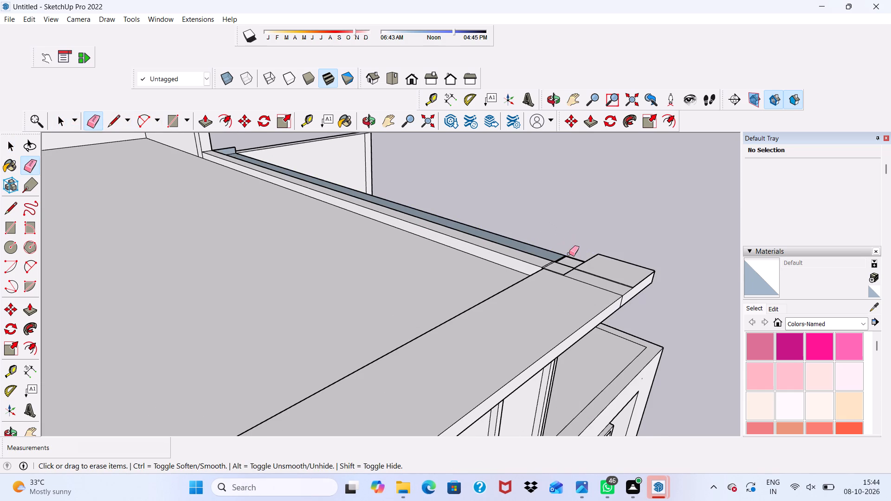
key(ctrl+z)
Soften the crossing seam edges on top of the ledge corner and around the short line stub.
scroll(553, 254, up, 2)
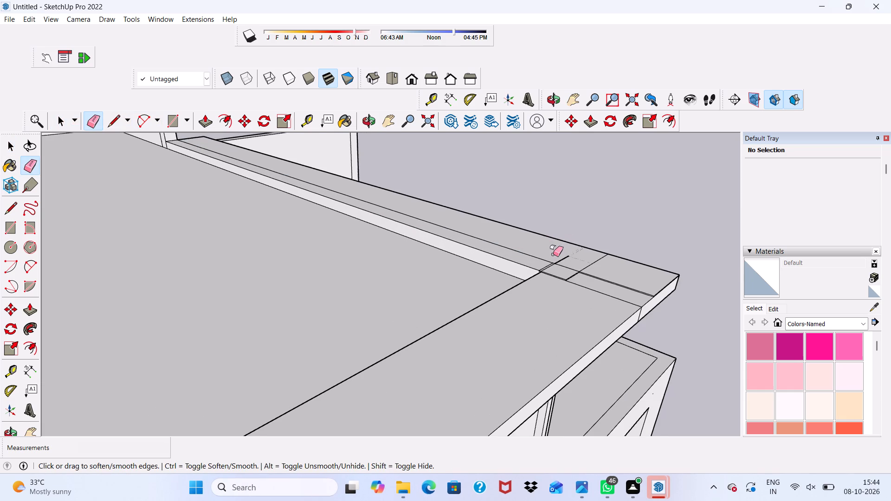
drag(553, 255, 602, 296)
scroll(610, 275, up, 2)
scroll(603, 270, down, 3)
middle_drag(599, 269, 459, 203)
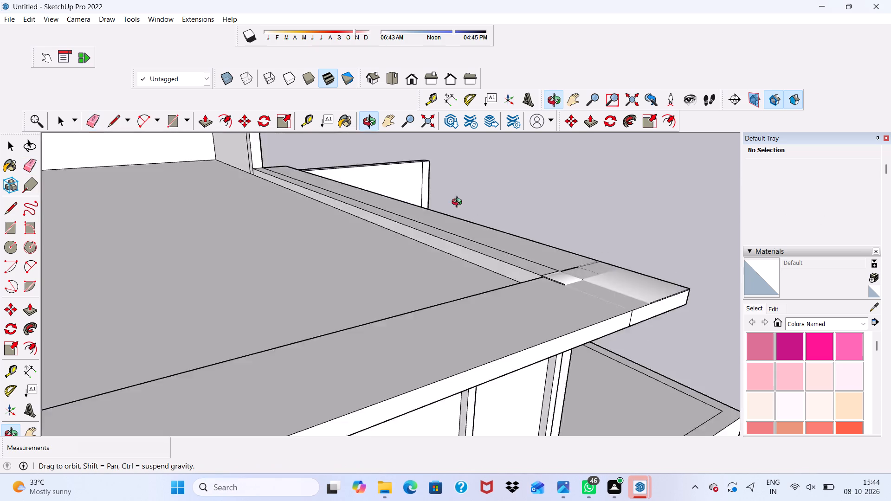
middle_drag(459, 203, 276, 233)
scroll(350, 306, up, 4)
drag(350, 306, 351, 308)
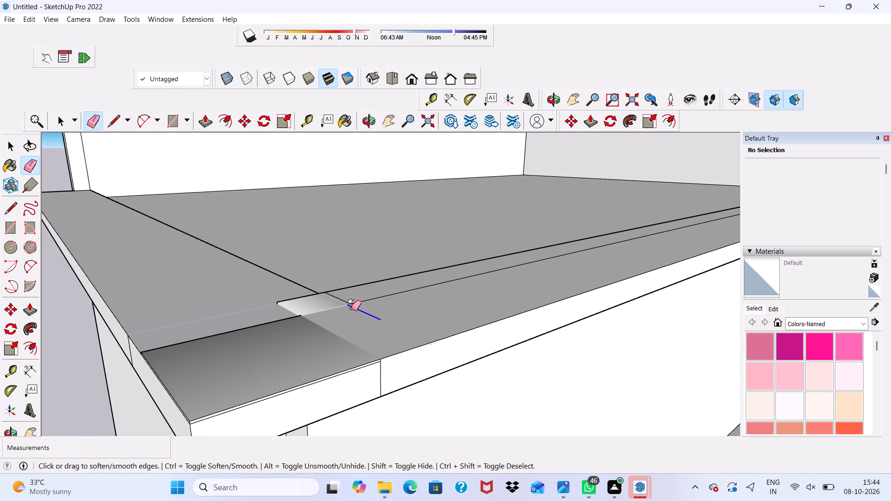
drag(351, 308, 351, 312)
drag(343, 297, 333, 295)
drag(371, 314, 351, 317)
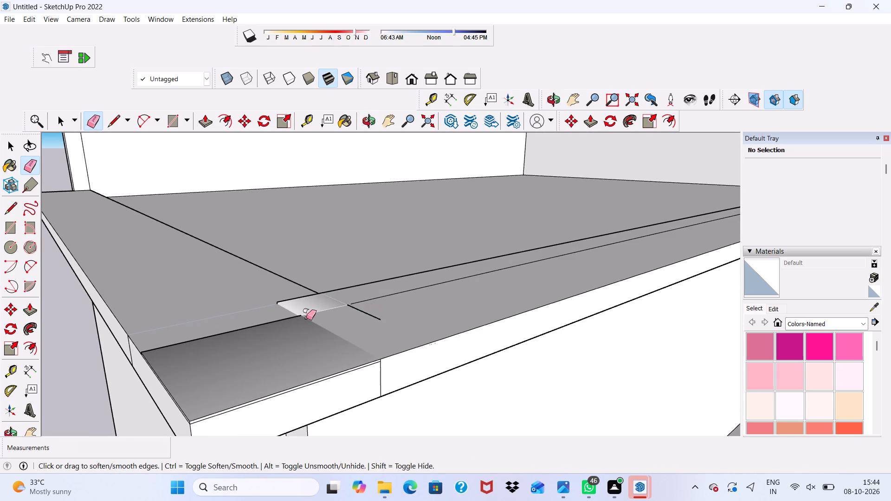
drag(271, 308, 273, 331)
click(273, 331)
Soften the long inner edge of the shaded patch on top of the ledge corner.
scroll(291, 308, down, 4)
middle_drag(297, 319, 488, 173)
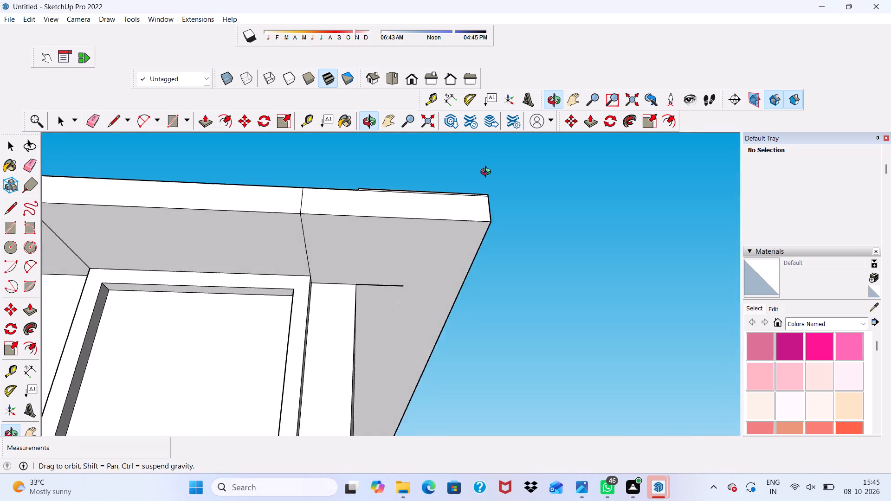
middle_drag(488, 173, 362, 352)
scroll(331, 367, up, 8)
drag(259, 321, 258, 329)
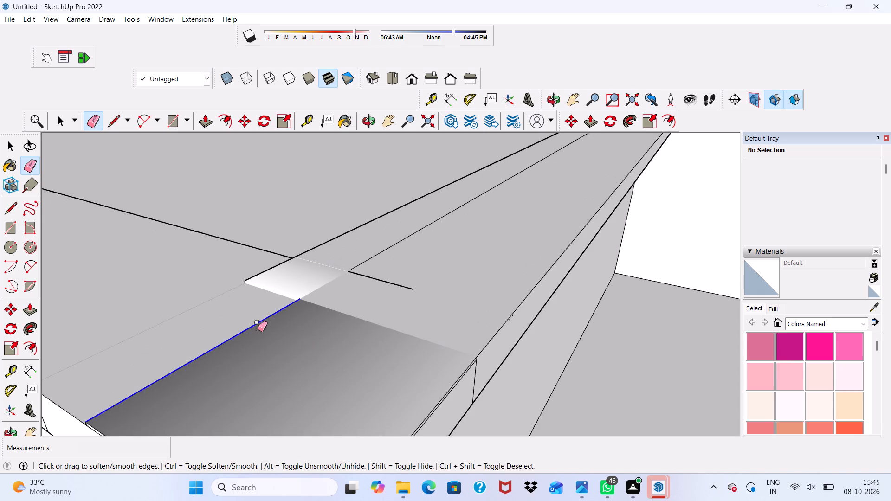
drag(258, 329, 258, 332)
Soften the edges around the small square patch where the two ledges meet.
scroll(315, 331, down, 1)
middle_drag(316, 331, 519, 299)
scroll(333, 331, up, 2)
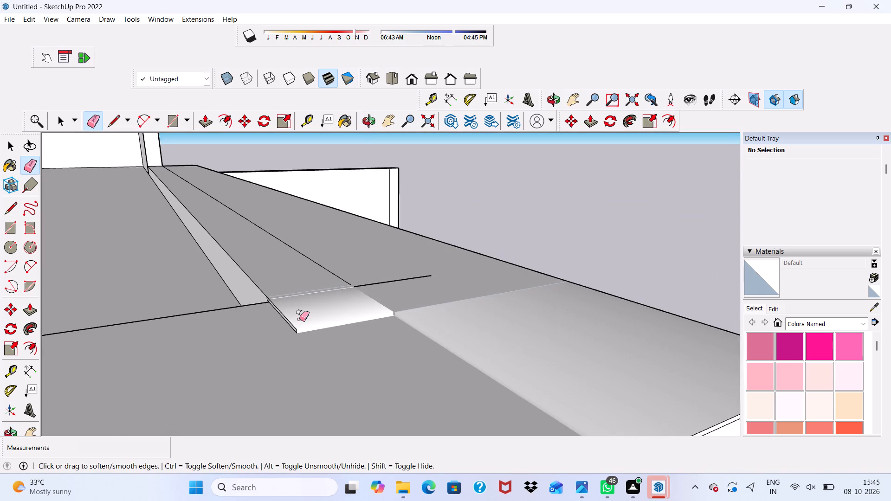
scroll(299, 319, up, 1)
drag(279, 319, 296, 311)
click(304, 290)
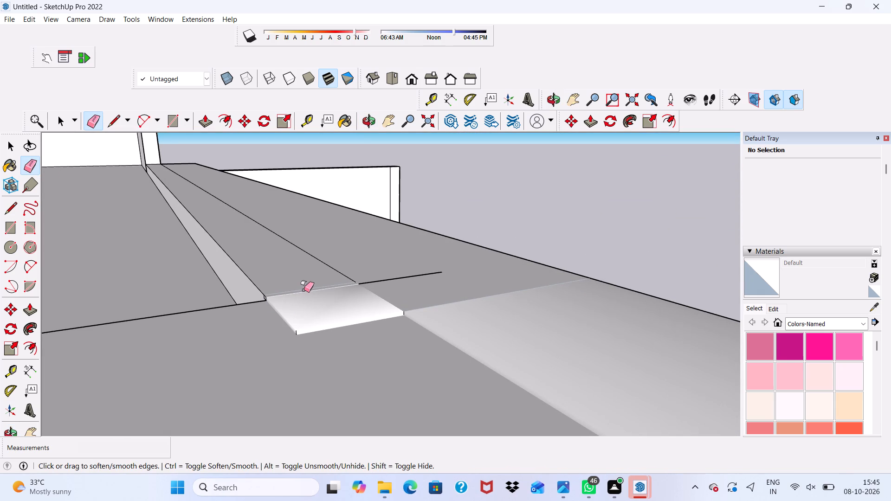
drag(305, 288, 315, 332)
drag(321, 328, 363, 302)
click(376, 294)
drag(388, 281, 390, 275)
Soften the vertical seam on the ledge's outer face and the two seams on its underside near the window.
scroll(345, 266, down, 5)
scroll(341, 265, up, 4)
scroll(341, 265, down, 9)
middle_drag(427, 284, 359, 101)
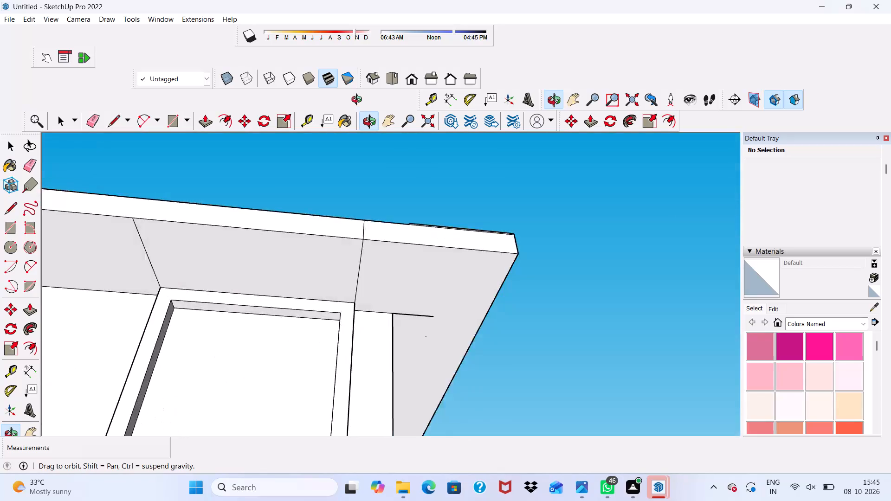
middle_drag(359, 101, 330, 107)
drag(343, 237, 355, 232)
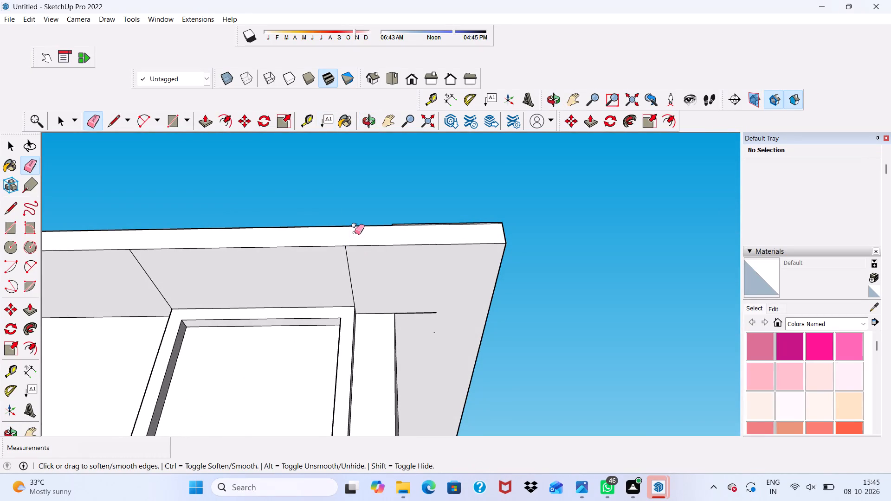
click(139, 264)
click(350, 268)
Erase the short leftover line on the ledge's underside beside the wall corner.
drag(405, 299, 415, 314)
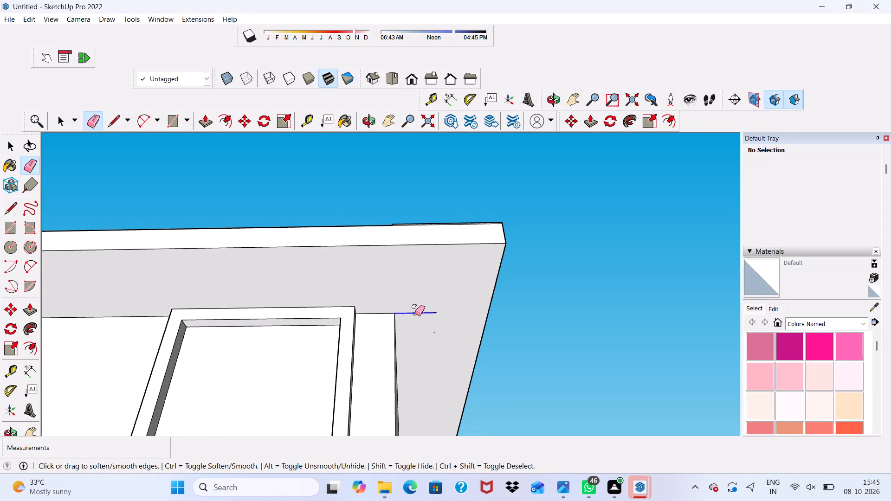
drag(415, 314, 415, 315)
scroll(406, 306, up, 1)
scroll(375, 267, down, 5)
scroll(387, 298, up, 10)
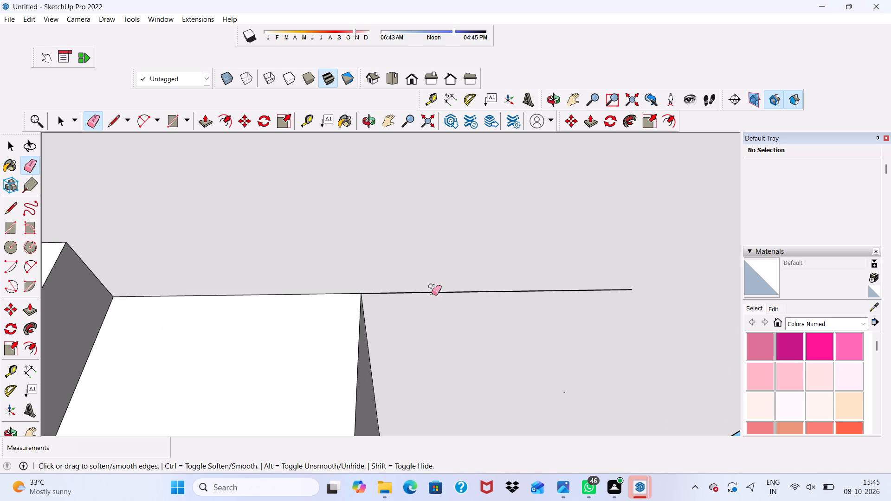
double_click(432, 293)
key(space)
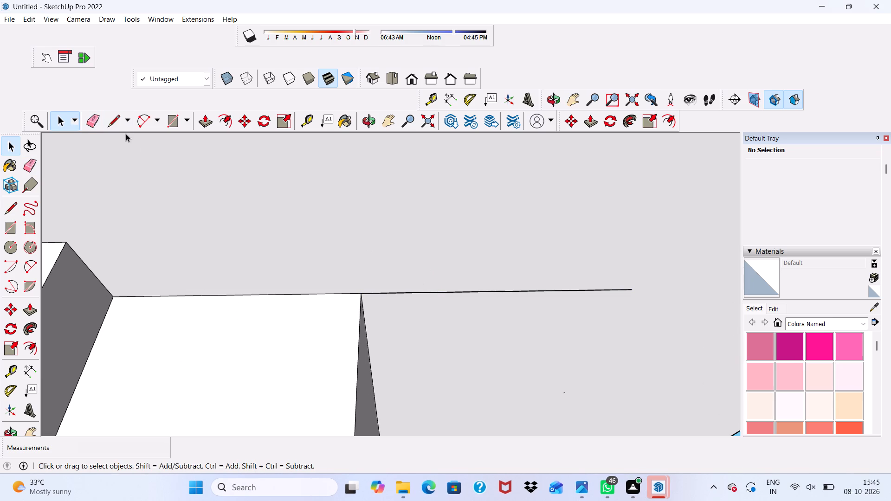
click(91, 119)
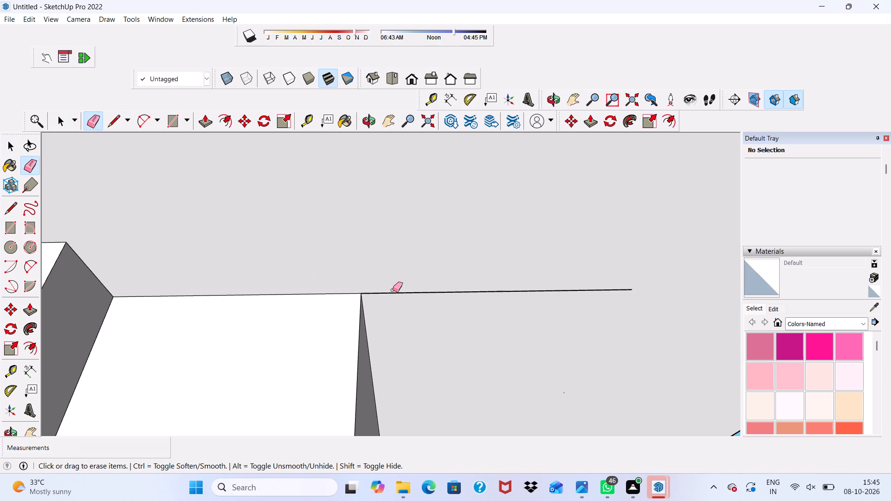
drag(393, 290, 396, 296)
Erase the short line stub beside the small square patch on top of the ledge.
scroll(389, 312, down, 18)
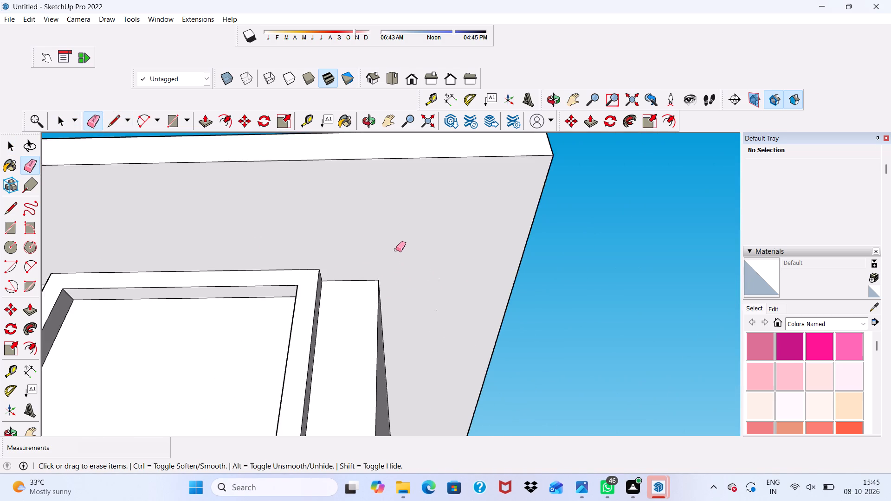
scroll(396, 250, down, 2)
middle_drag(416, 270, 296, 465)
scroll(426, 282, up, 4)
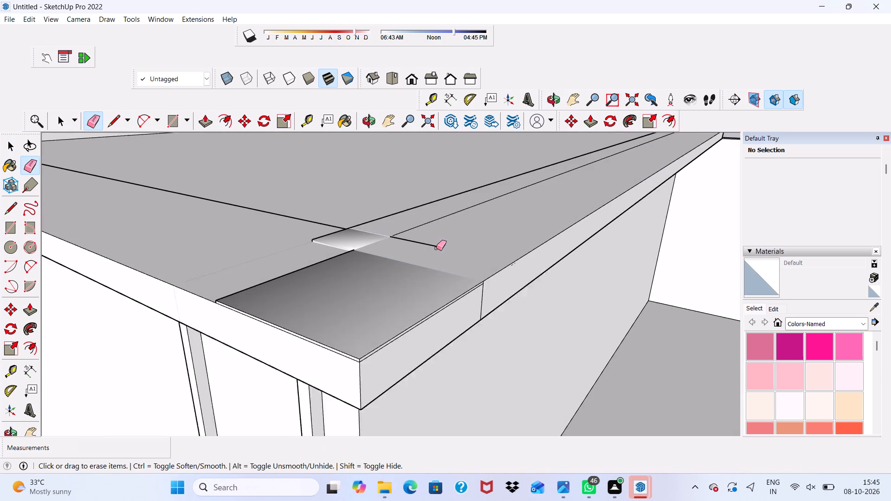
scroll(436, 248, up, 1)
drag(432, 232, 426, 244)
Erase the vertical seam and the thin line under the top edge on the ledge's side face.
scroll(484, 341, up, 3)
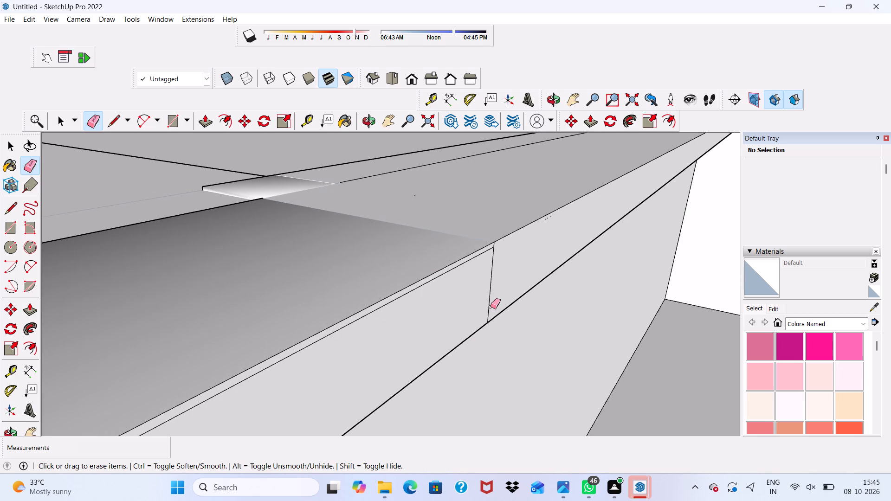
click(491, 294)
scroll(465, 265, up, 4)
click(465, 262)
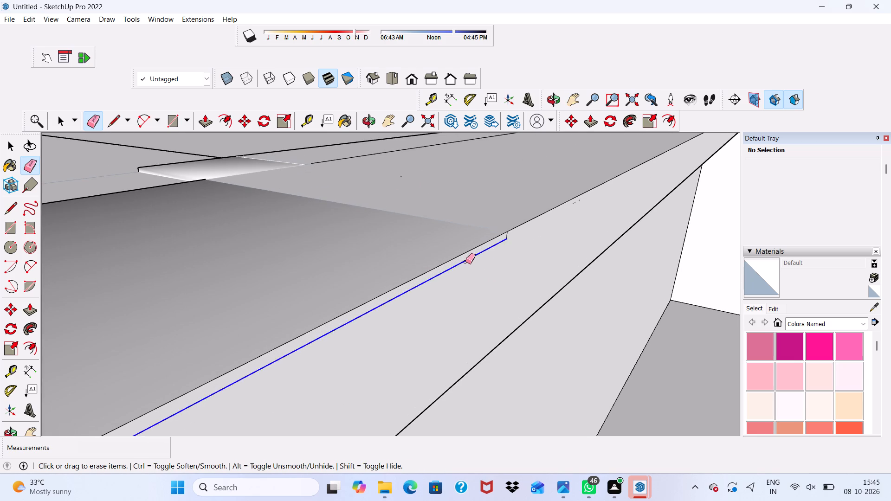
drag(503, 240, 508, 238)
scroll(508, 238, down, 8)
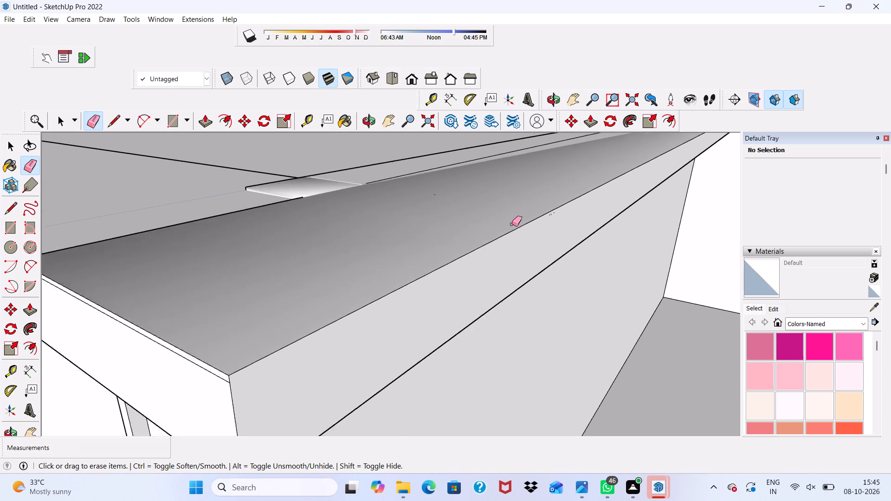
Erase the long inner edge of the raised strip on top of the ledge corner.
scroll(512, 224, down, 8)
middle_drag(405, 228, 608, 284)
middle_drag(608, 284, 542, 287)
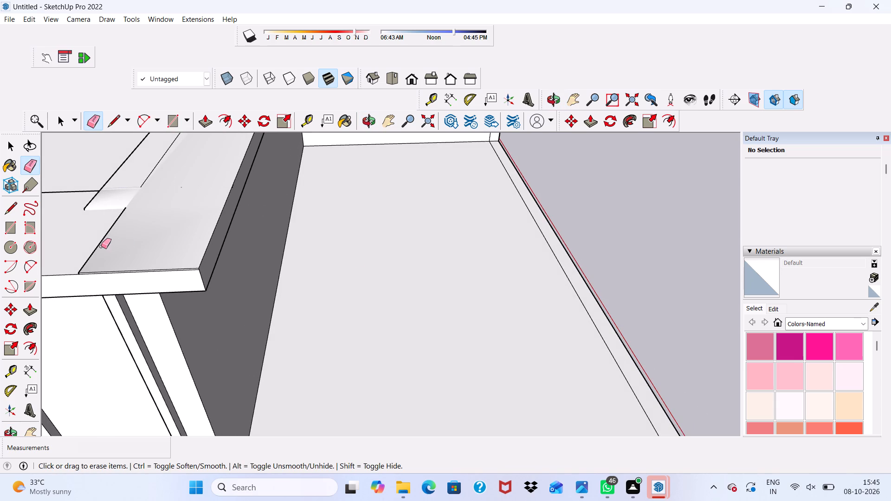
click(100, 247)
click(100, 246)
click(99, 244)
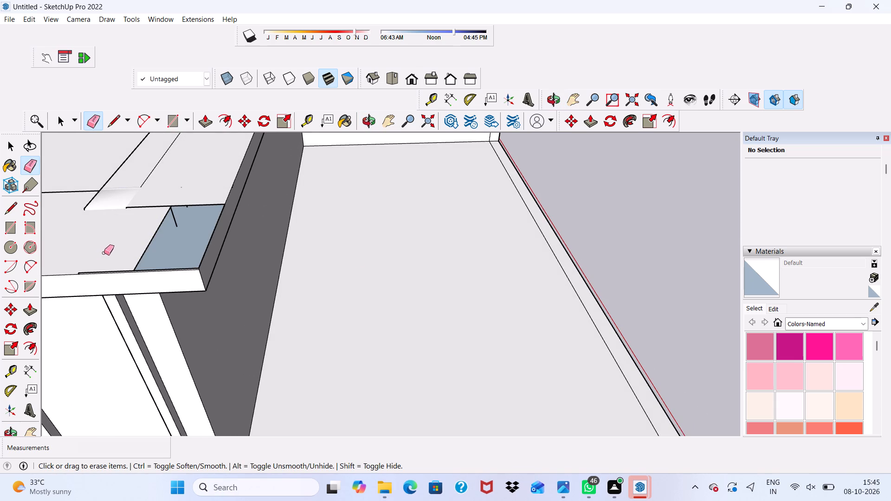
Erase the seam line running along the top of the ledge up to the small square patch.
middle_drag(162, 232, 323, 184)
scroll(6, 321, up, 4)
scroll(80, 290, down, 1)
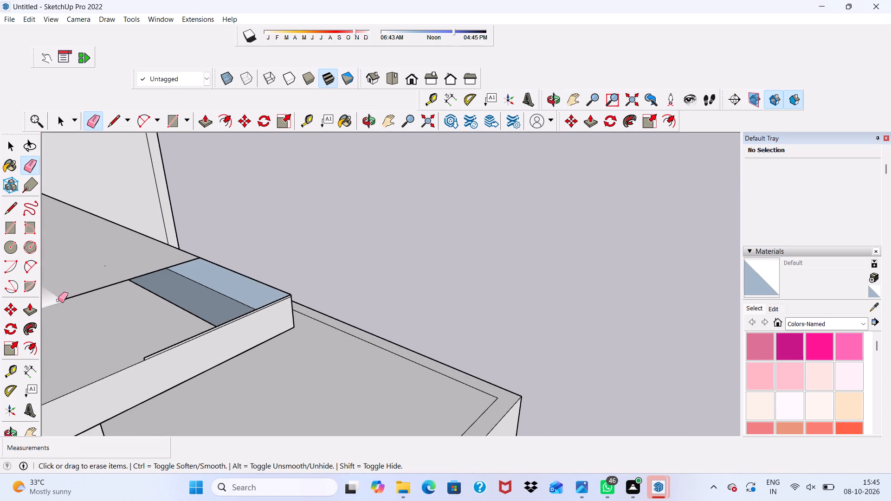
click(53, 303)
click(53, 303)
scroll(52, 300, down, 8)
middle_drag(168, 314, 303, 297)
scroll(294, 294, up, 1)
scroll(280, 288, down, 12)
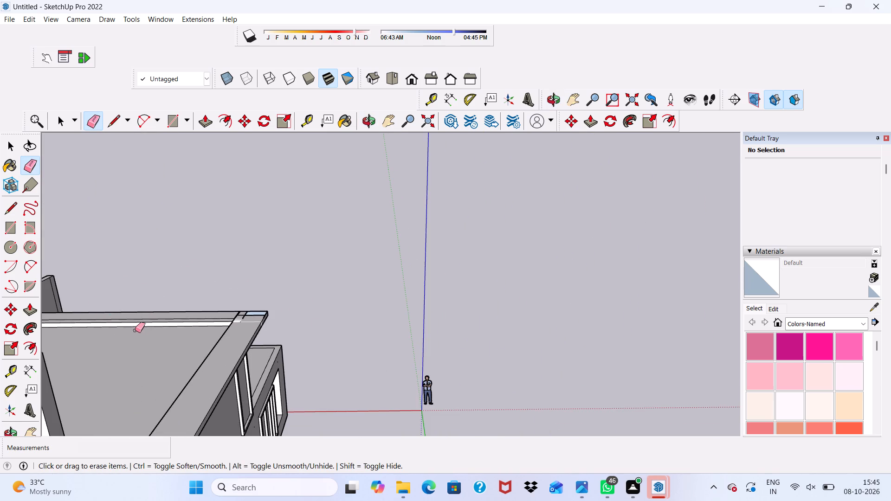
scroll(136, 331, up, 5)
scroll(322, 329, up, 5)
scroll(286, 292, up, 6)
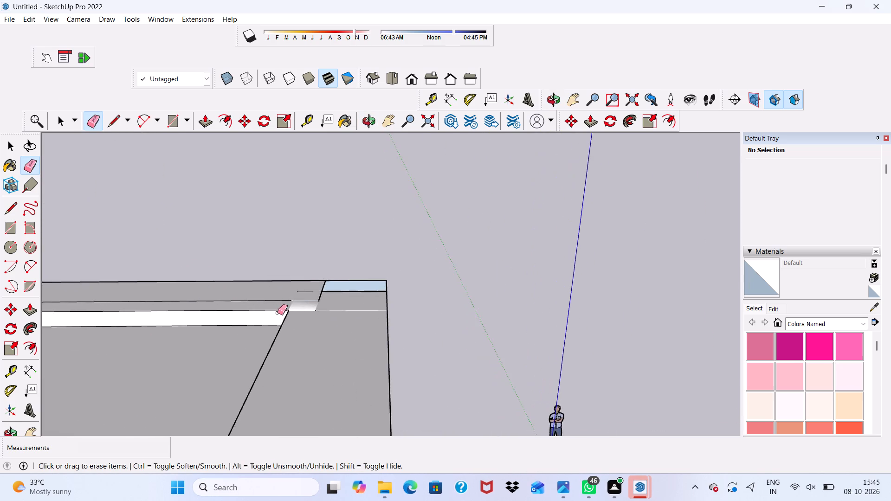
scroll(278, 313, up, 2)
scroll(298, 281, down, 2)
scroll(298, 286, up, 2)
click(280, 293)
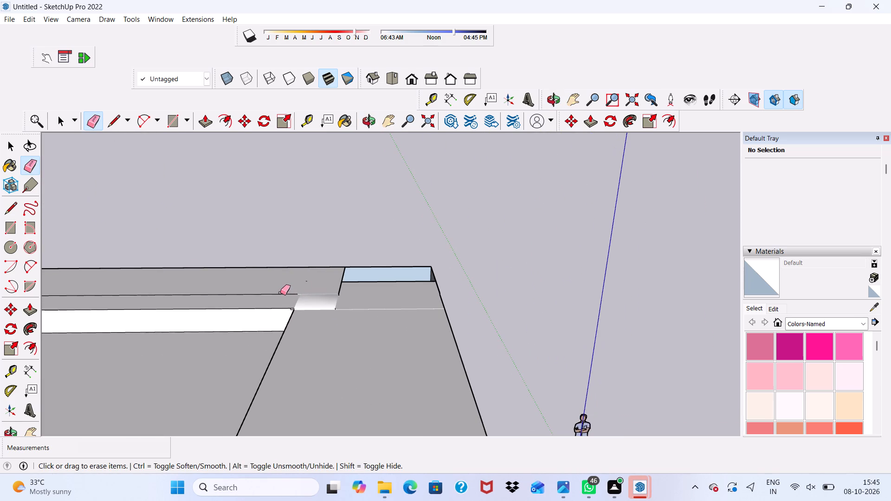
click(280, 295)
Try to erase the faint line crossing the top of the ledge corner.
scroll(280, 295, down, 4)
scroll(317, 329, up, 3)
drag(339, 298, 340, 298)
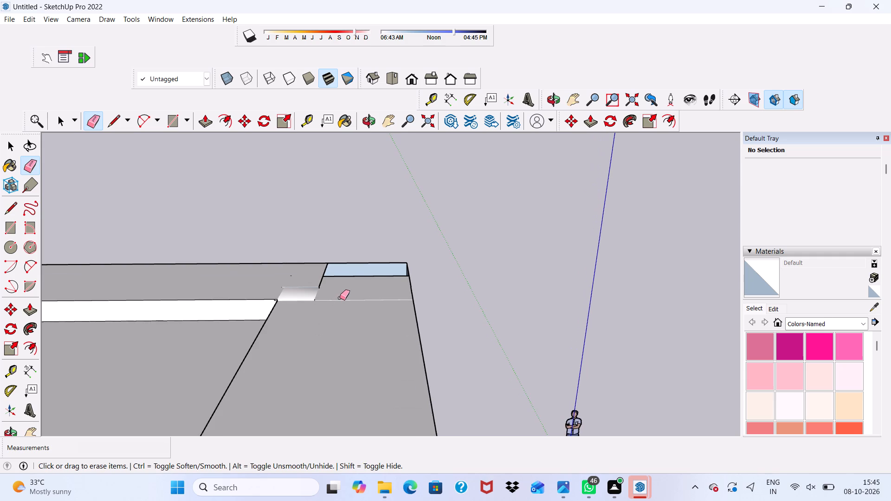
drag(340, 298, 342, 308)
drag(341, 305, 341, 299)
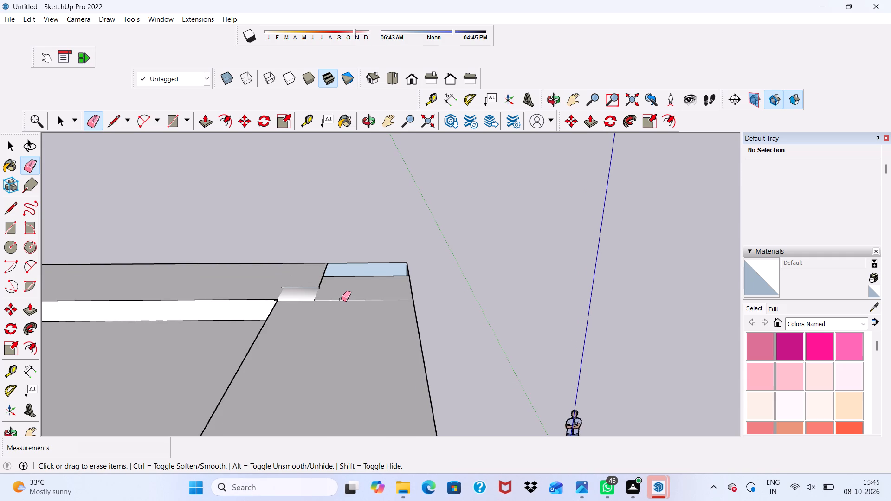
Push/Pull the exposed inner face at the open ledge corner inward by 2' 6 11/16" to fill the gap.
key(space)
scroll(426, 252, up, 3)
scroll(339, 286, down, 2)
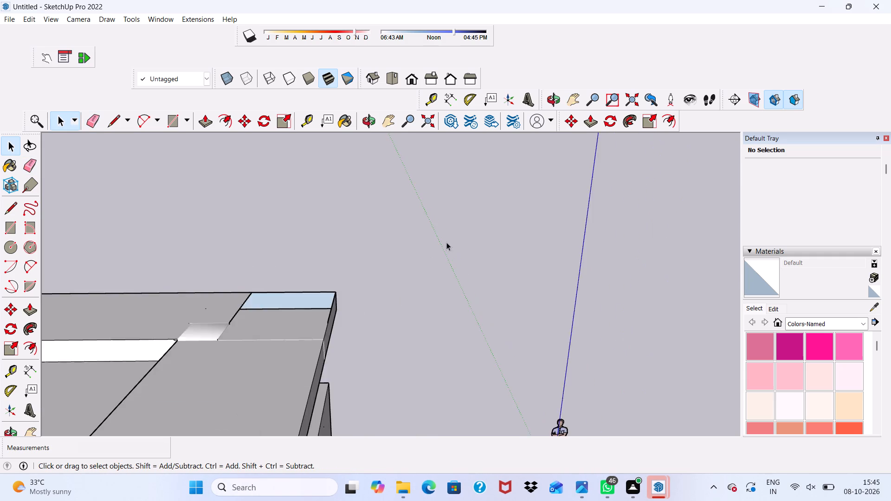
scroll(446, 242, down, 3)
scroll(336, 294, up, 7)
click(342, 274)
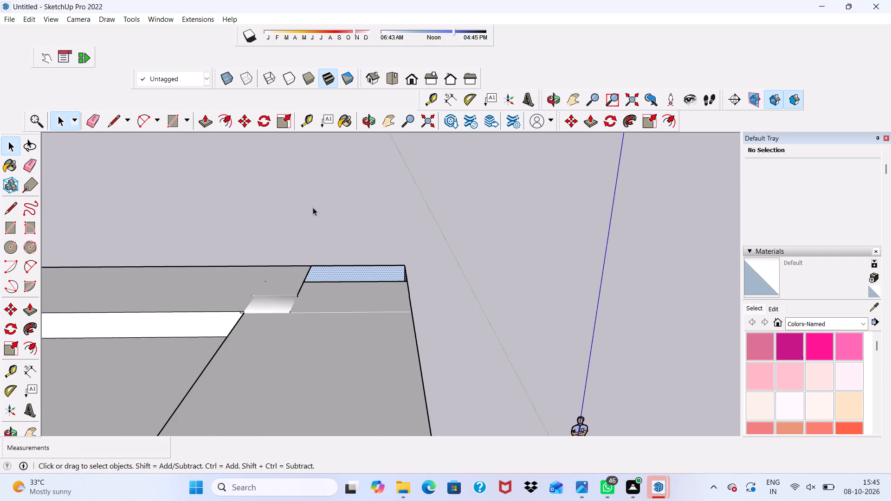
click(211, 121)
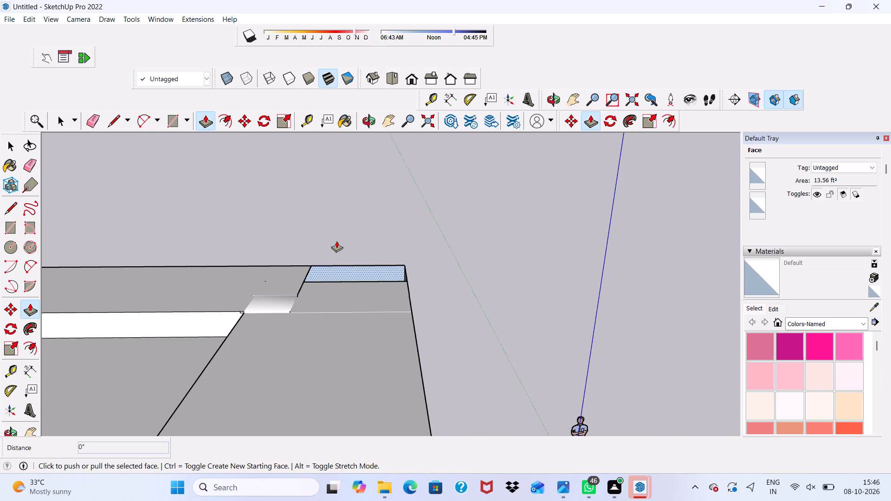
click(342, 270)
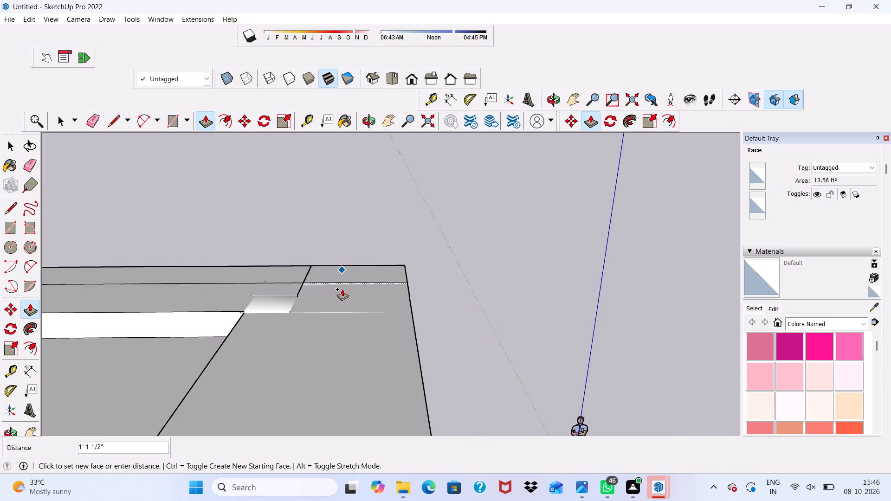
click(334, 317)
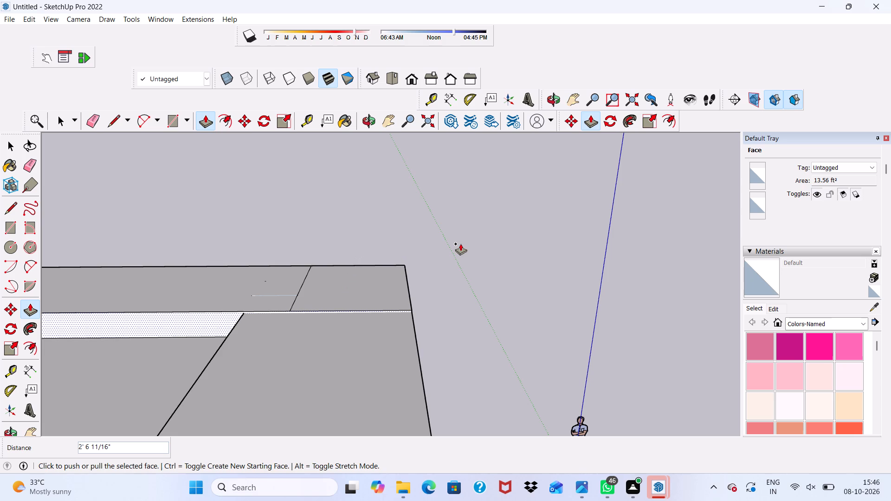
Erase the diagonal seam line crossing the top of the ledge near its corner.
key(space)
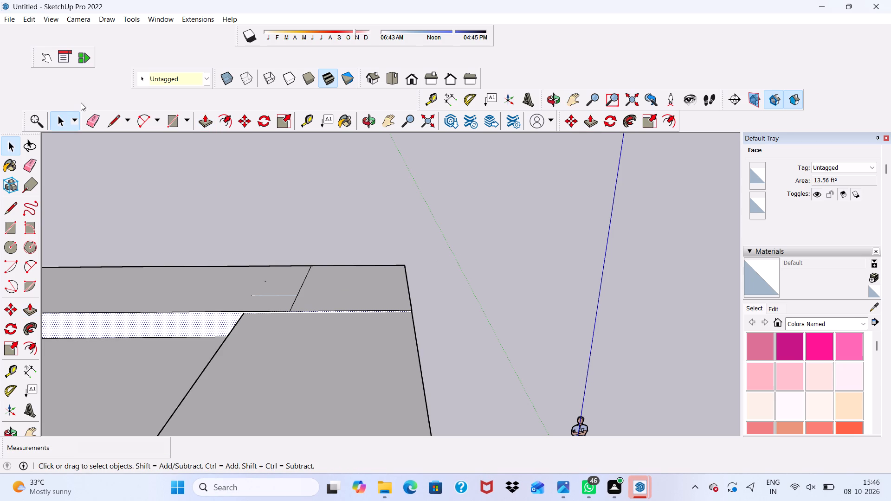
click(93, 112)
drag(317, 289, 323, 306)
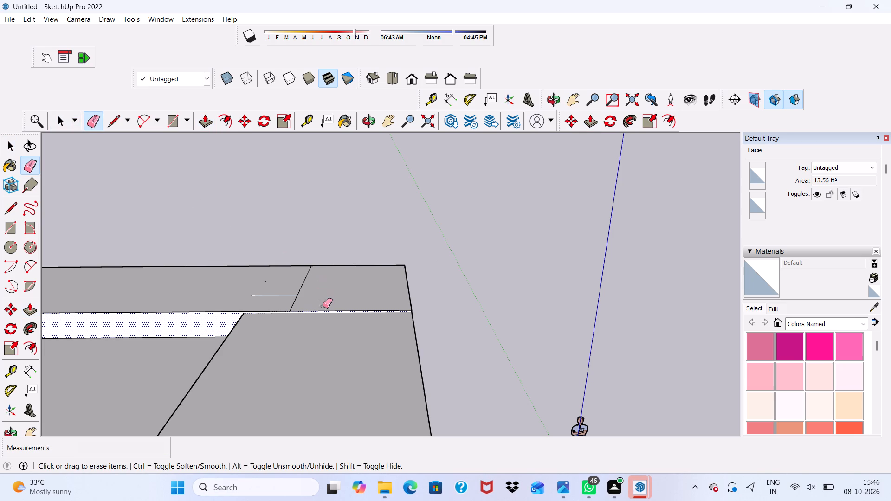
drag(323, 306, 323, 312)
key(ctrl+z)
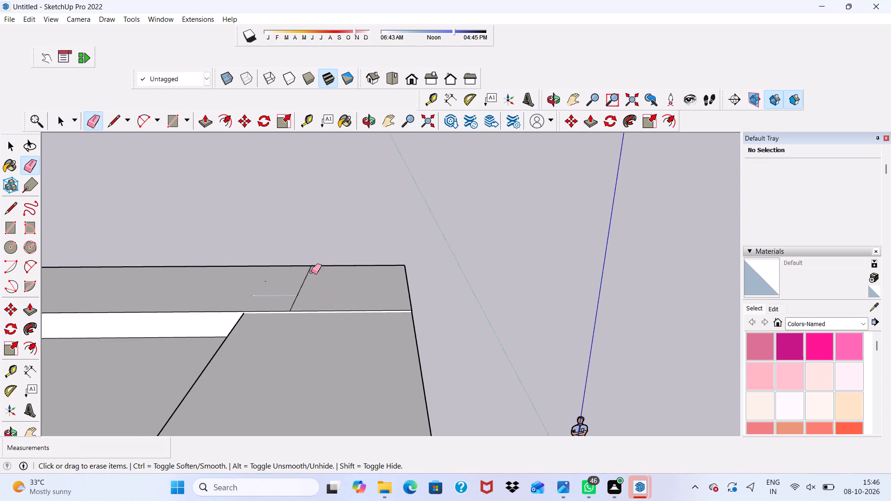
scroll(311, 272, up, 2)
drag(311, 272, 305, 273)
scroll(297, 263, down, 1)
scroll(278, 307, up, 3)
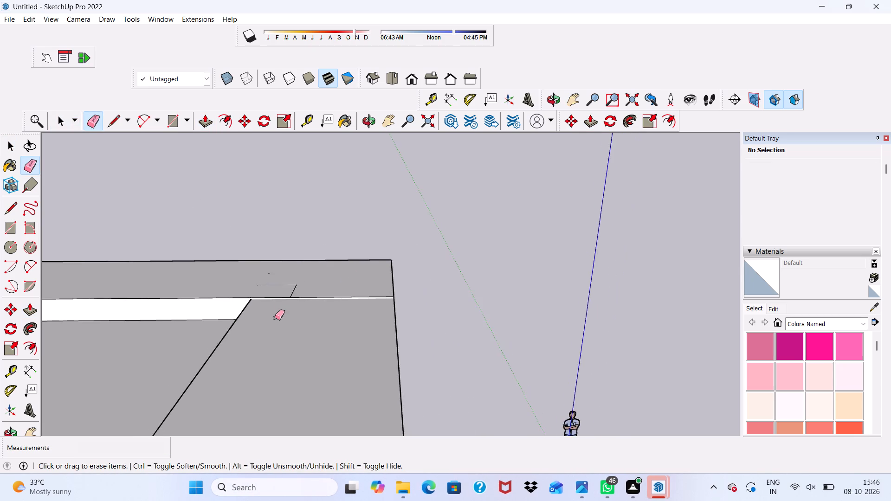
scroll(275, 318, up, 1)
scroll(300, 263, up, 2)
drag(305, 285, 299, 287)
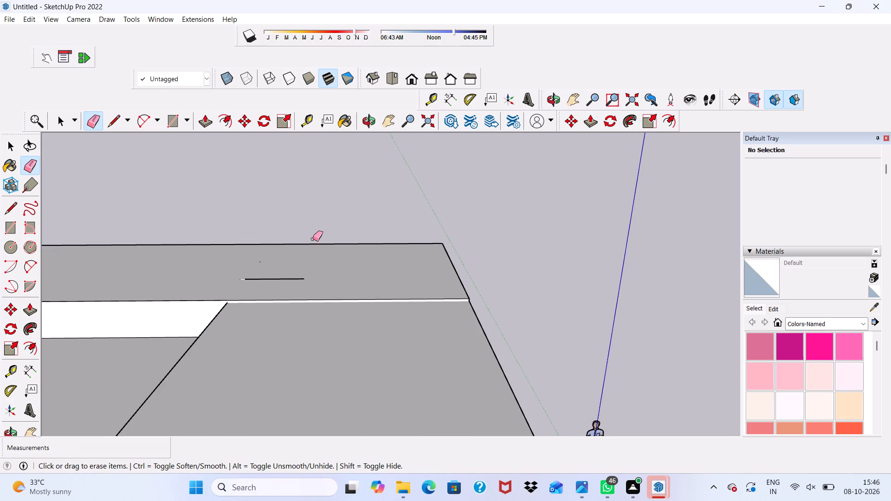
Erase the short leftover line lying on top of the ledge corner.
scroll(262, 277, up, 2)
drag(262, 277, 265, 283)
click(265, 283)
drag(245, 281, 240, 277)
key(space)
Push/Pull the narrow exposed inner face of the ledge corner 25' 1 3/16" along the ledge to the upper wall's corner.
scroll(280, 323, up, 8)
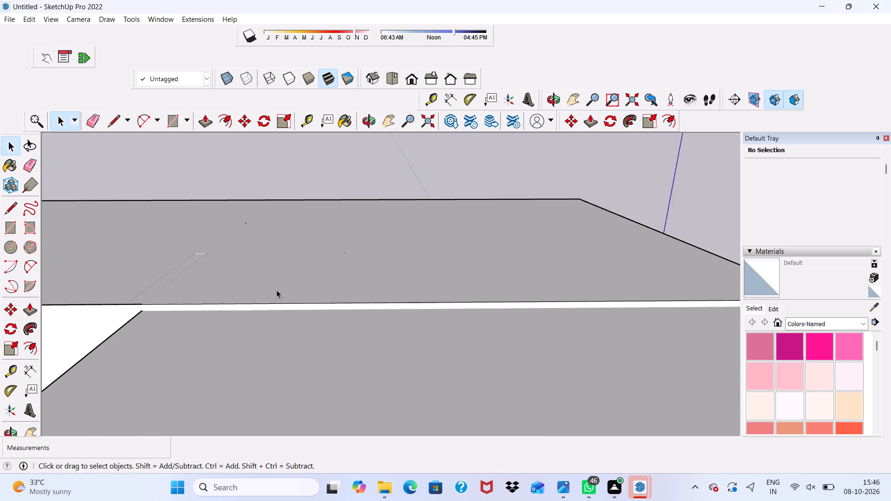
scroll(277, 290, up, 5)
click(260, 302)
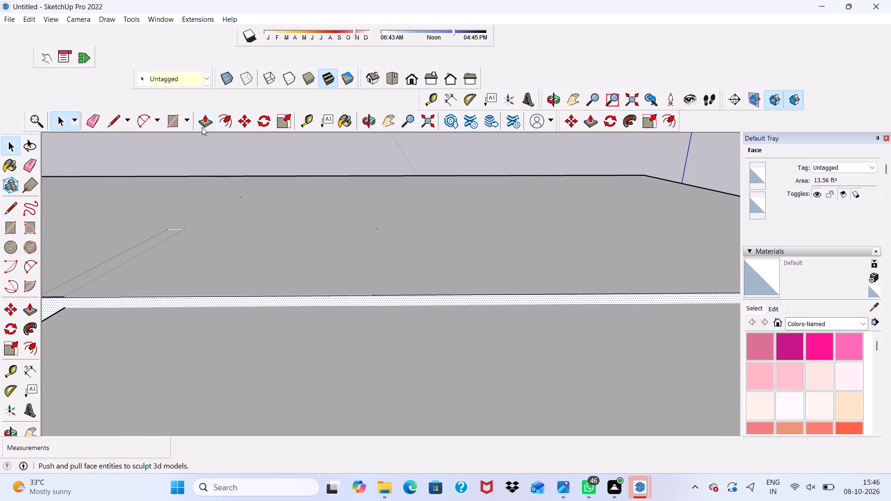
click(202, 125)
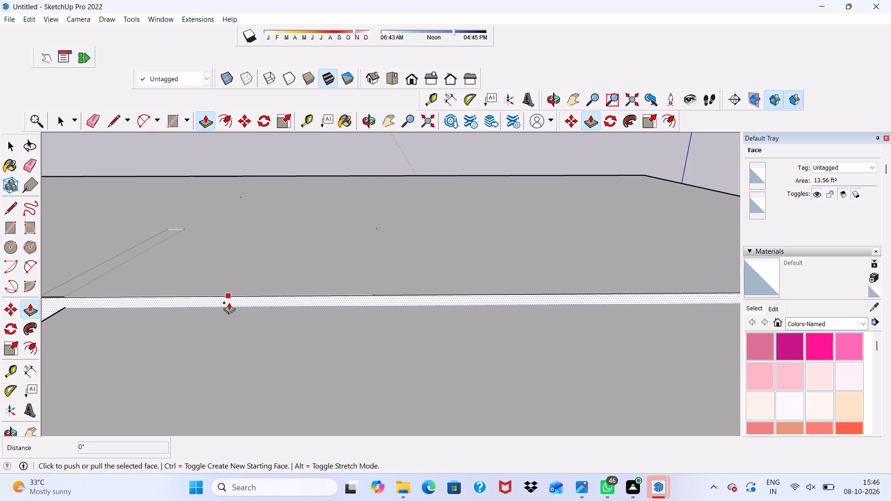
click(229, 302)
scroll(229, 302, down, 11)
scroll(198, 345, down, 2)
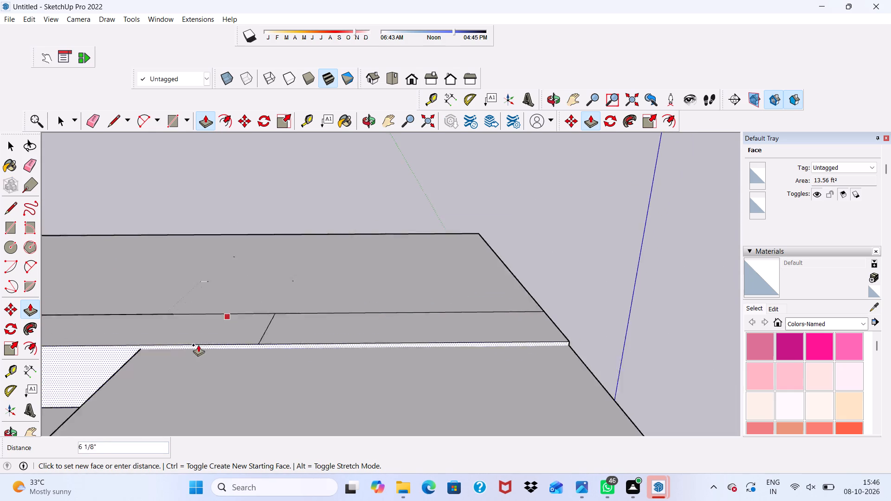
scroll(198, 345, down, 8)
scroll(193, 356, down, 20)
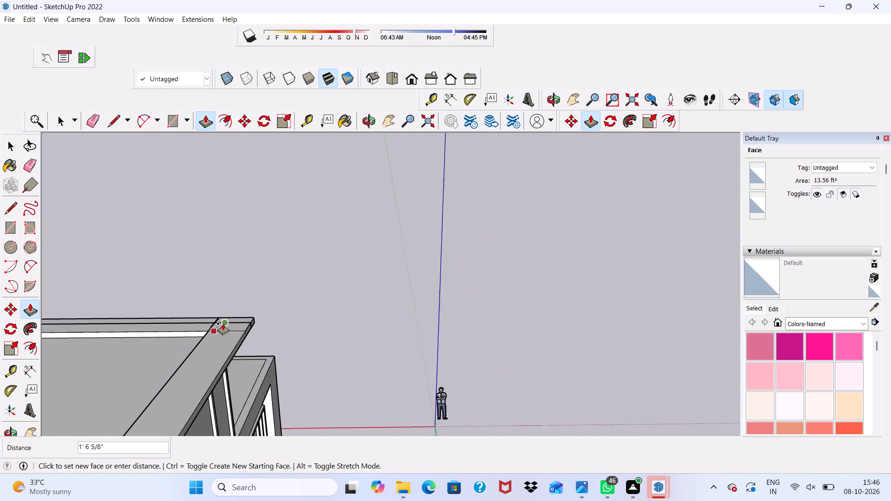
scroll(223, 323, down, 12)
scroll(174, 382, up, 4)
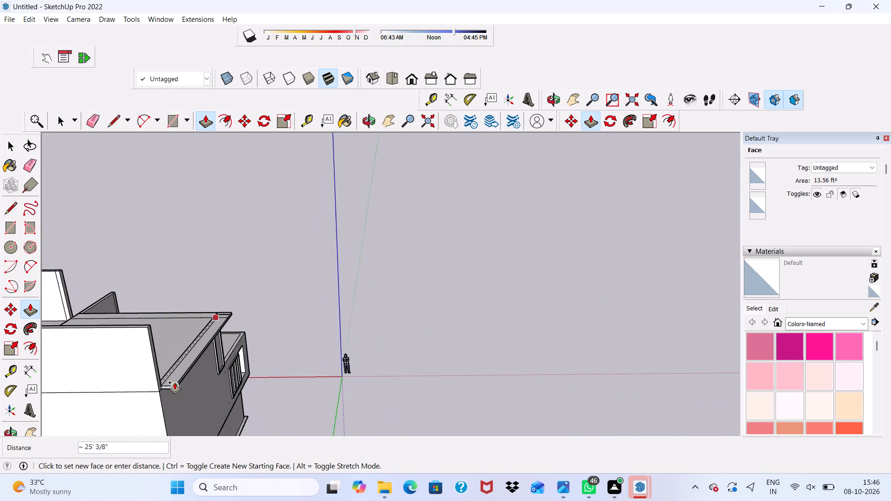
scroll(166, 389, up, 15)
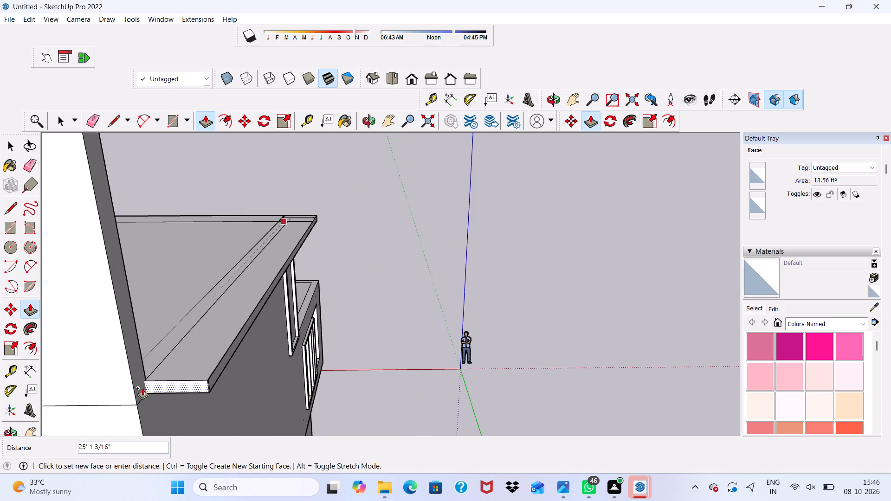
click(142, 388)
scroll(154, 376, down, 4)
scroll(228, 337, up, 1)
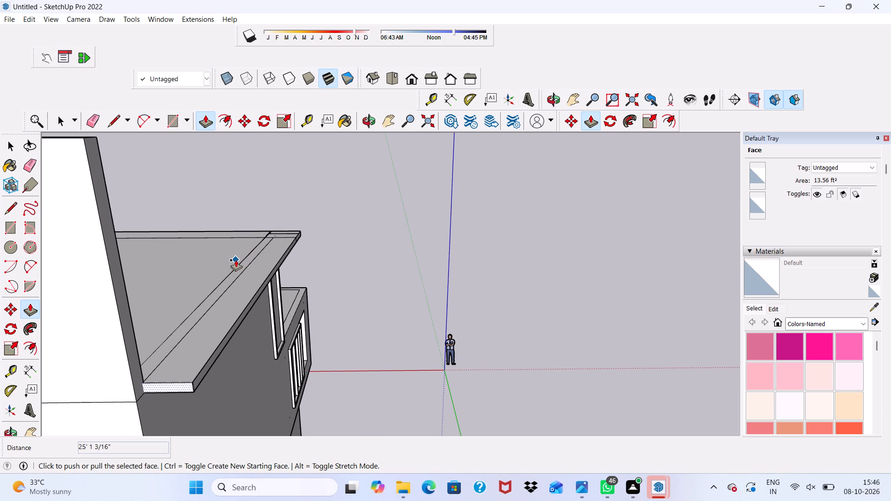
Erase the two long parallel seam lines running along the top of the side ledge.
key(space)
key(space)
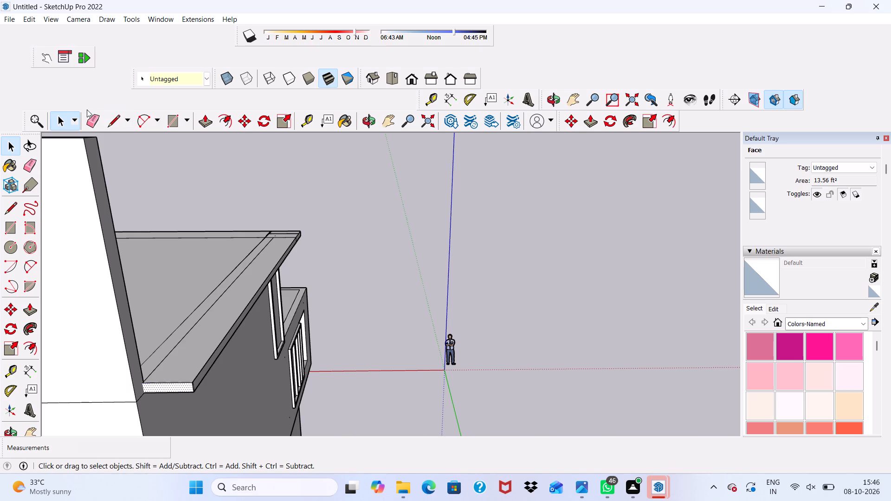
click(94, 120)
scroll(236, 294, up, 2)
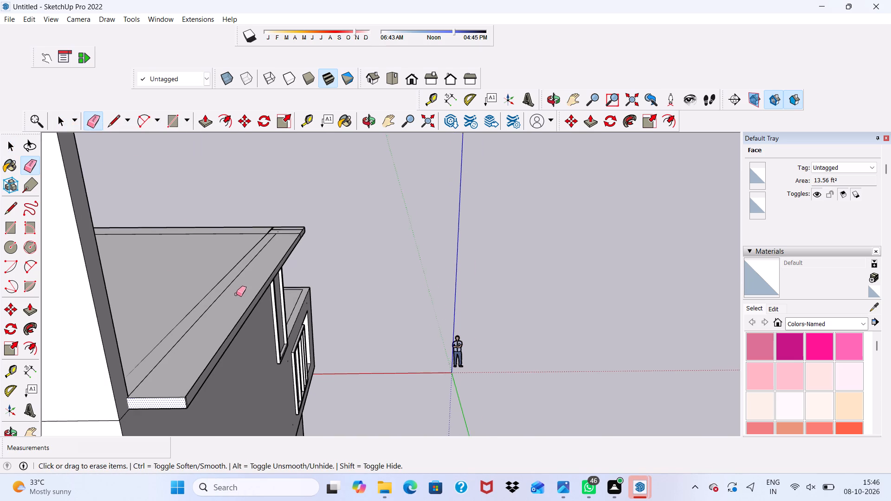
scroll(236, 294, up, 2)
drag(233, 292, 220, 282)
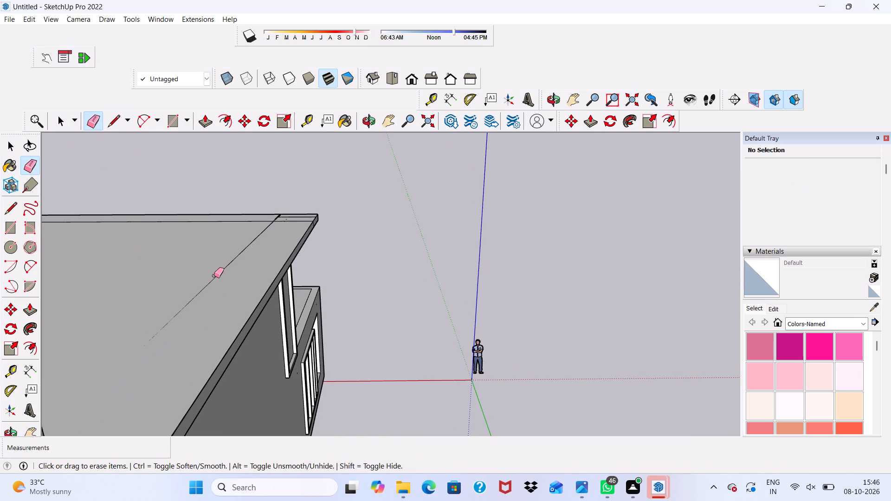
drag(214, 276, 217, 283)
scroll(240, 242, up, 8)
scroll(291, 209, down, 5)
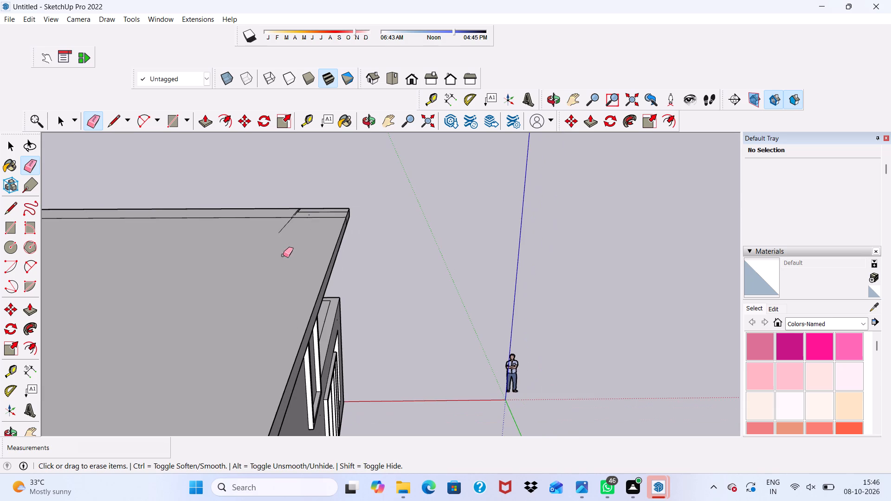
Erase the seam line along the ledge's back edge and the diagonal remnant meeting it near the corner.
click(309, 218)
drag(299, 215, 297, 216)
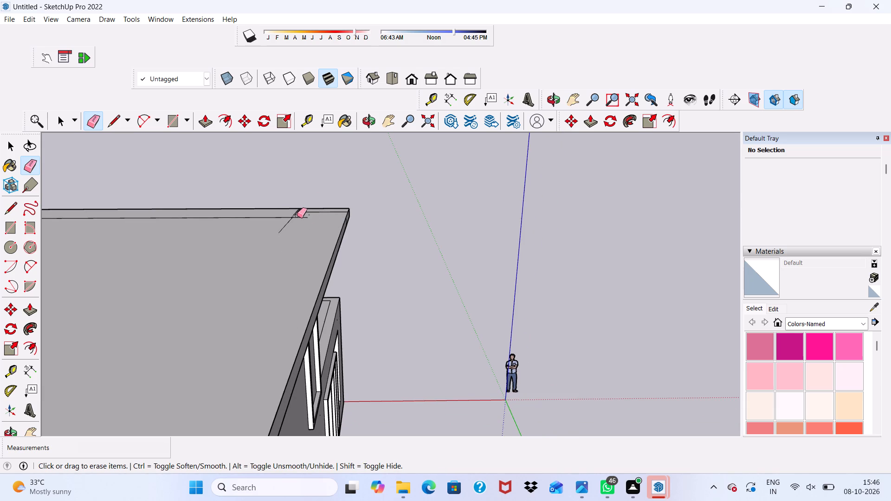
drag(297, 216, 280, 231)
drag(284, 215, 290, 231)
click(291, 215)
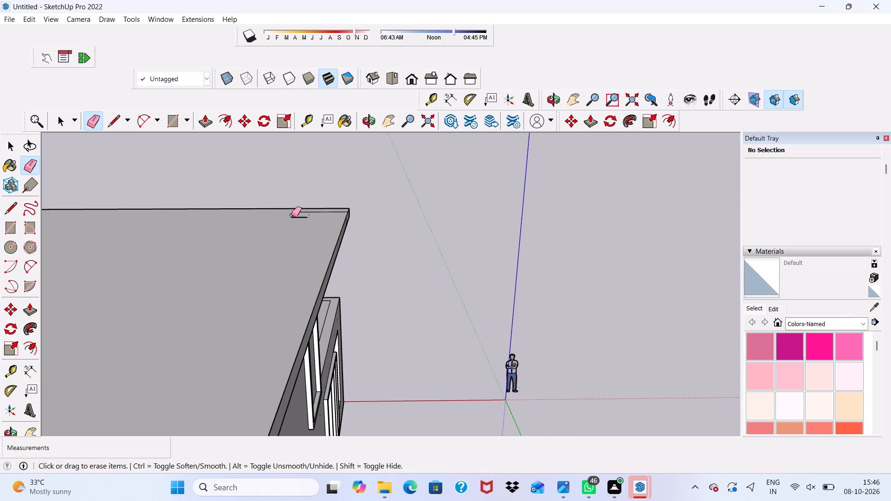
Try to erase the remaining lines around the small patch on top of the ledge corner.
scroll(299, 214, up, 5)
scroll(307, 200, down, 8)
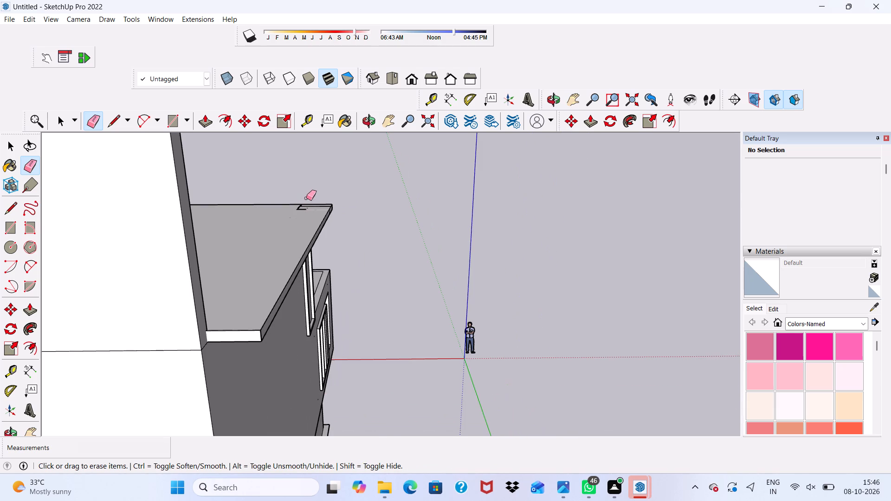
middle_drag(306, 198, 278, 237)
scroll(291, 226, up, 5)
scroll(293, 226, down, 4)
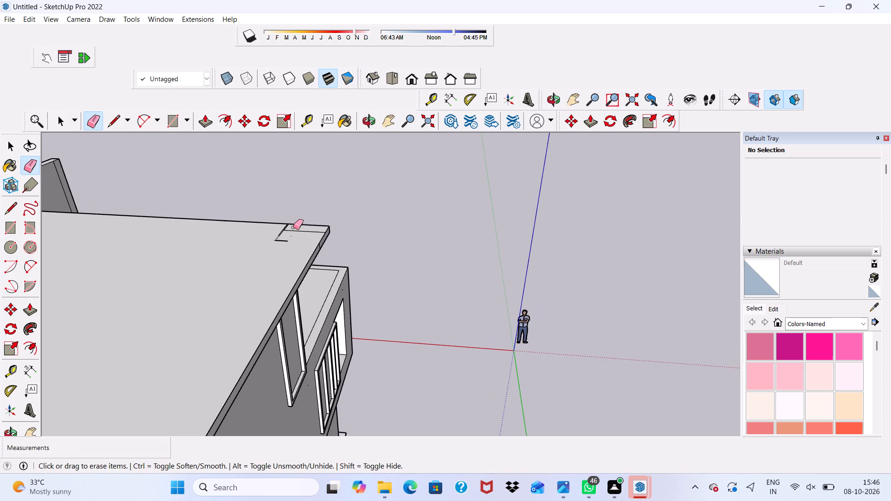
click(293, 227)
drag(284, 236, 281, 241)
click(284, 234)
triple_click(287, 234)
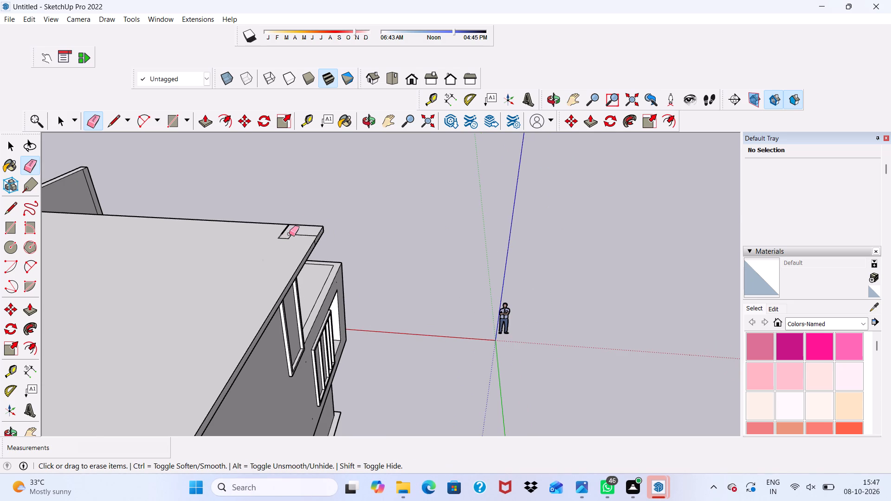
Erase the inner edge of the small square patch outlined on top of the ledge corner.
middle_drag(293, 239, 173, 117)
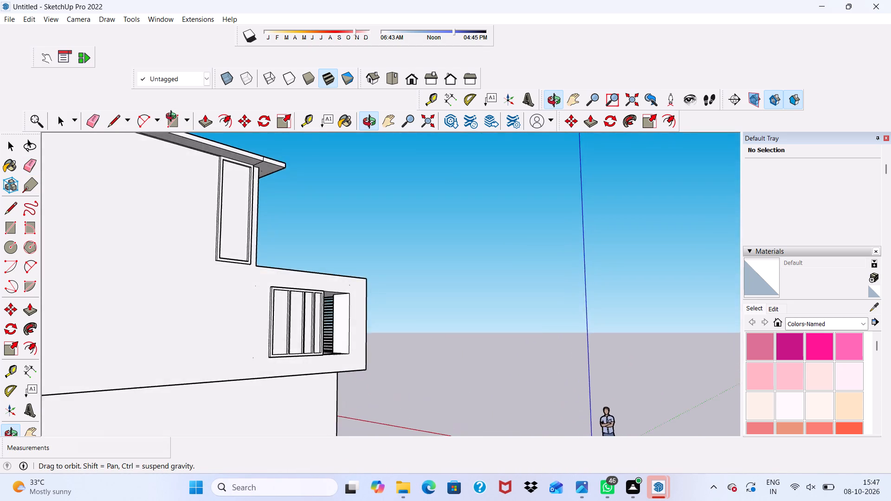
middle_drag(173, 117, 130, 361)
scroll(217, 259, down, 7)
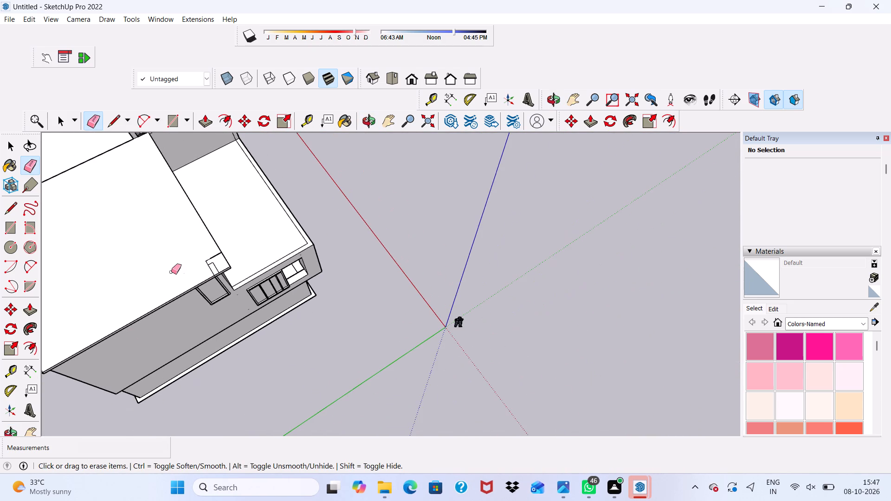
scroll(217, 266, up, 1)
drag(206, 253, 209, 262)
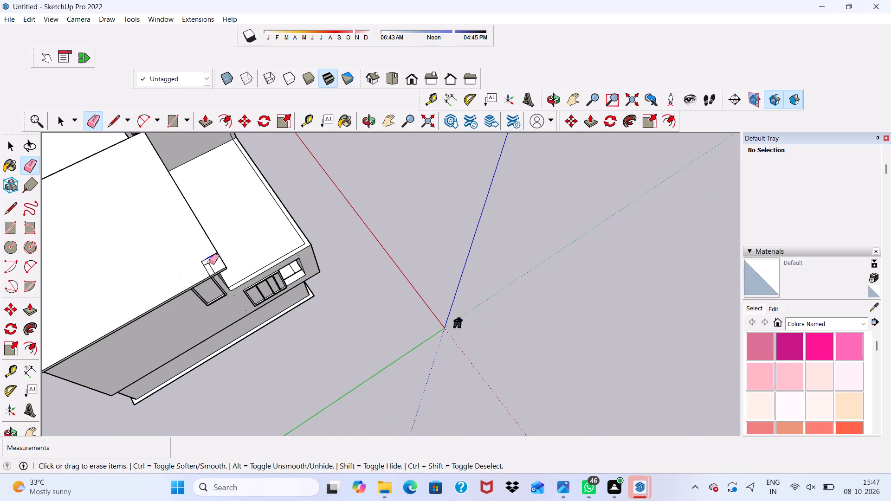
drag(209, 262, 210, 267)
drag(204, 270, 204, 266)
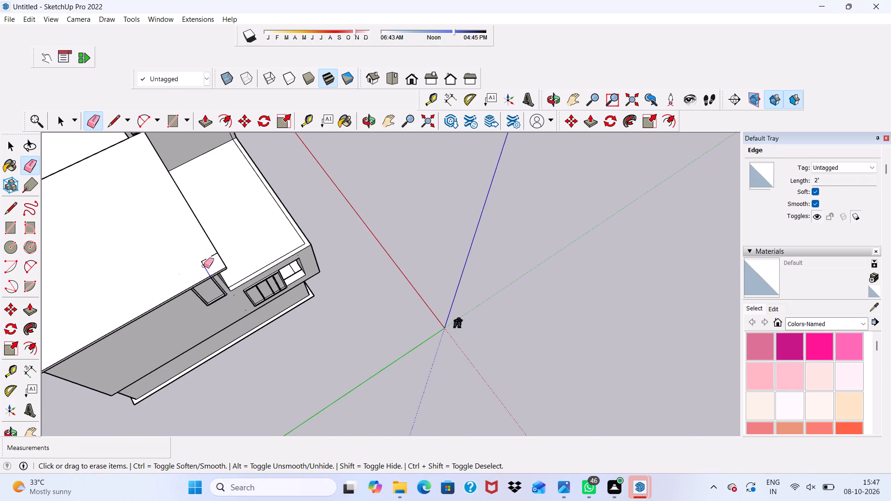
drag(204, 266, 204, 263)
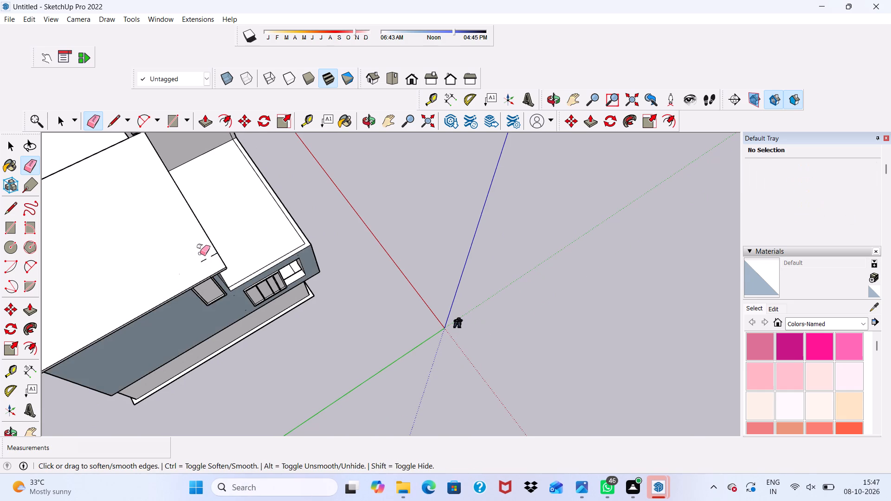
key(ctrl+z)
scroll(214, 263, up, 7)
scroll(203, 255, down, 8)
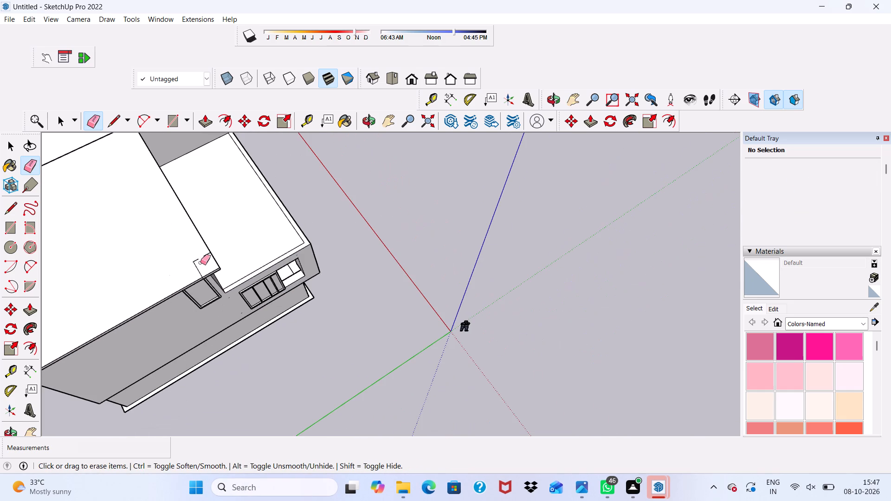
click(202, 257)
Erase the diagonal remnant of the patch outline running to the ledge's front edge.
middle_drag(201, 271, 212, 187)
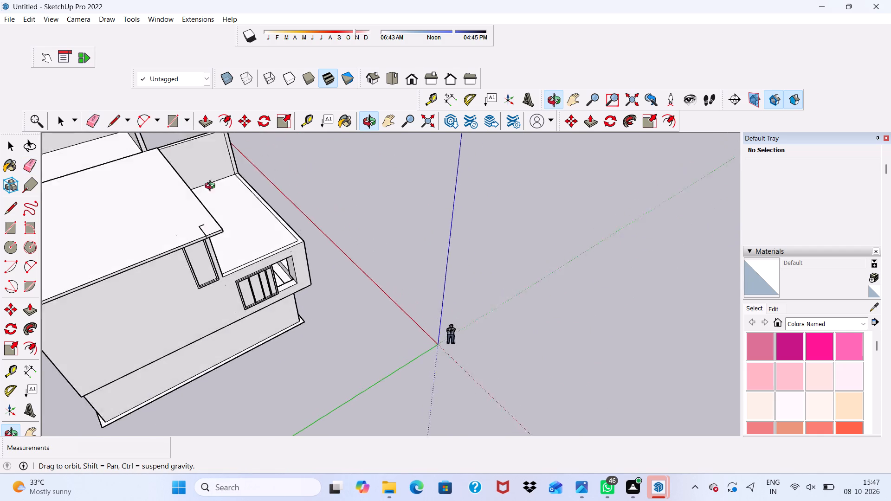
middle_drag(212, 187, 211, 91)
scroll(202, 281, up, 9)
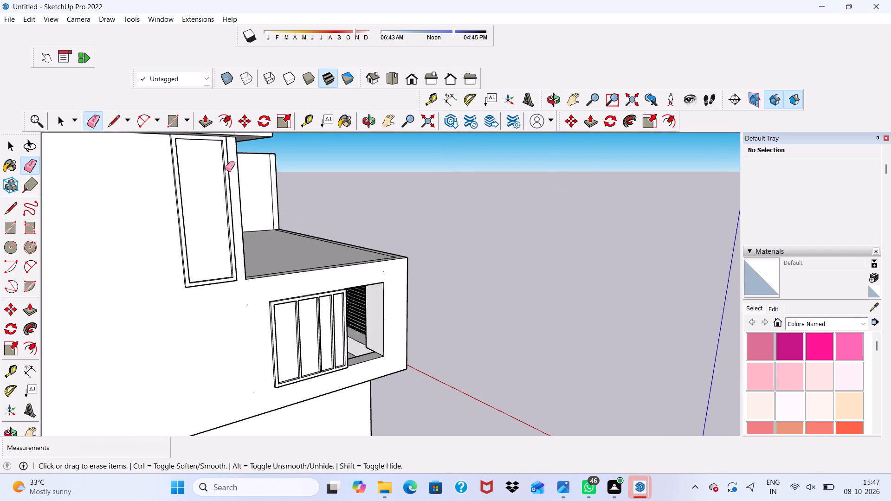
middle_drag(228, 163, 122, 199)
scroll(115, 210, up, 1)
scroll(116, 254, down, 9)
scroll(153, 186, up, 4)
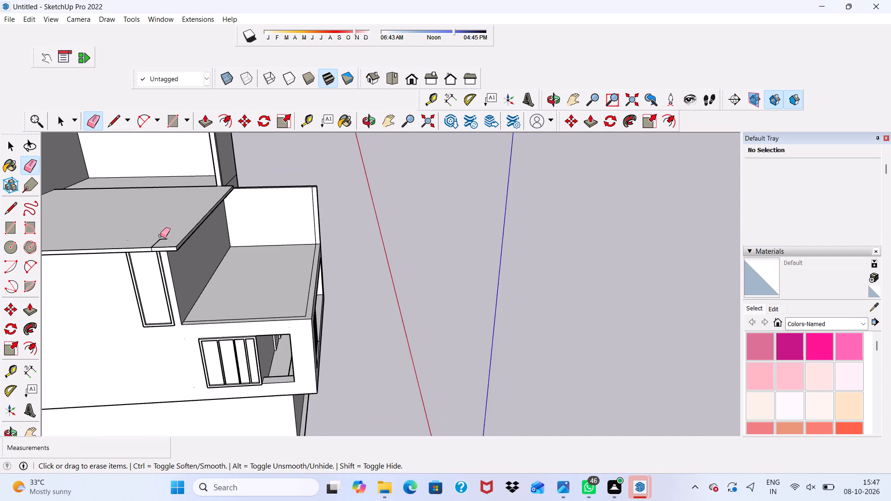
scroll(161, 269, up, 7)
click(155, 240)
right_click(156, 243)
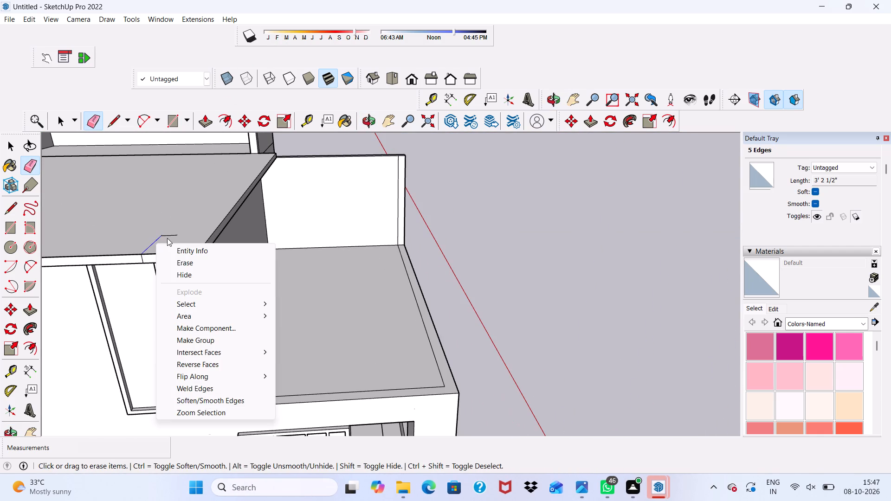
click(460, 230)
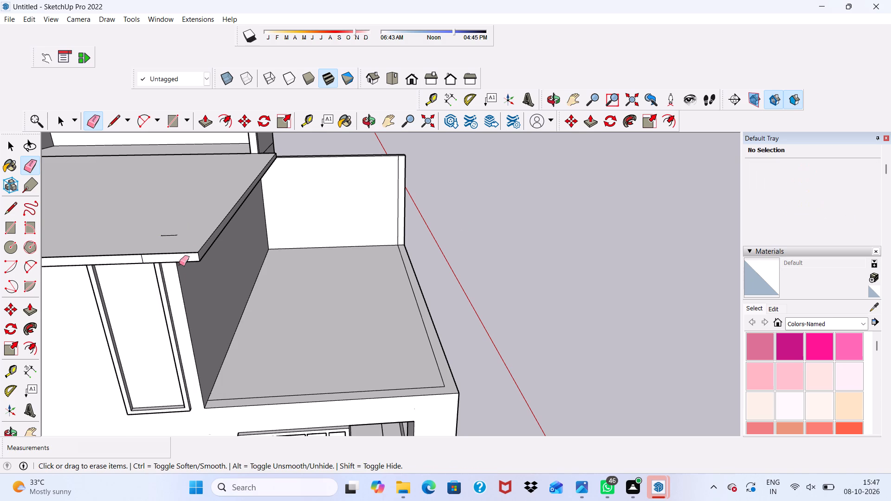
Erase the last short isolated line on the ledge's top face near the corner.
scroll(187, 242, up, 7)
click(167, 234)
click(167, 234)
click(167, 233)
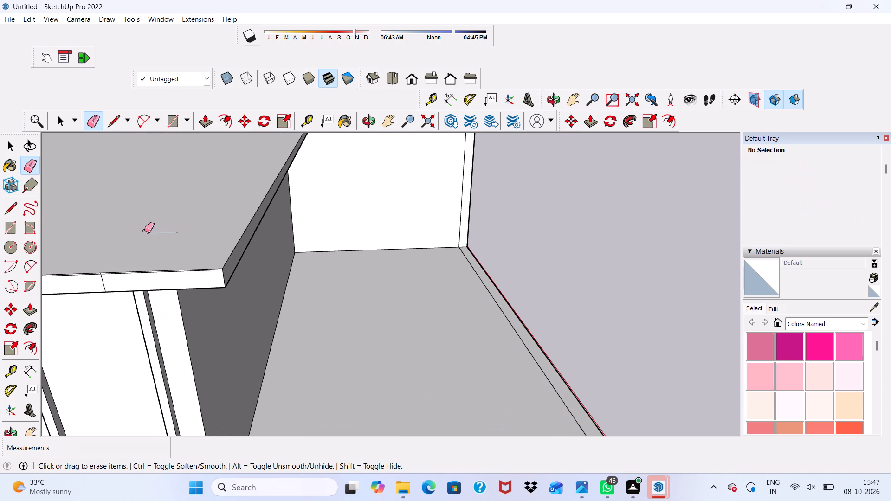
drag(170, 232, 179, 235)
right_click(179, 235)
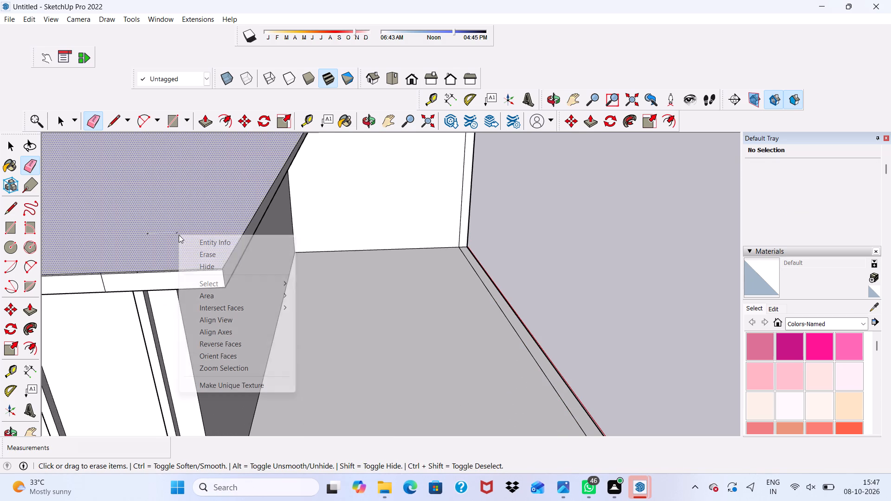
Undo the erasure of the ledge's large top face.
scroll(285, 225, down, 1)
click(530, 218)
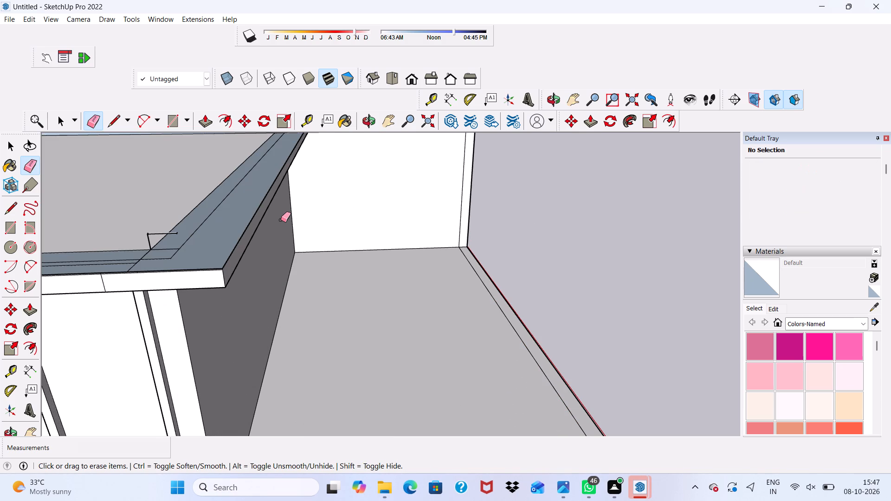
key(ctrl+z)
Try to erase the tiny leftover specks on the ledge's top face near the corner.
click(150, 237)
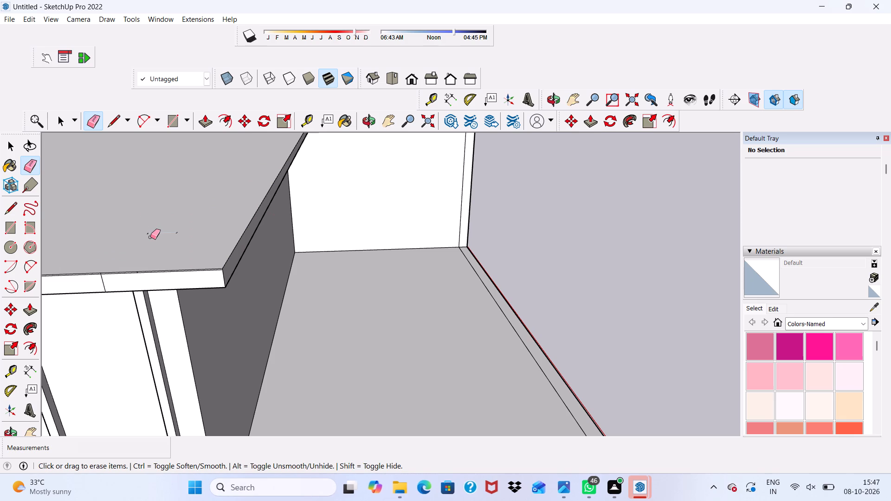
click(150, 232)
Erase the short vertical seam on the ledge's front face and the diagonal seam continuing across its underside near the corner.
scroll(161, 240, down, 8)
middle_drag(168, 243, 187, 148)
scroll(187, 148, up, 3)
scroll(187, 148, down, 11)
scroll(167, 170, up, 13)
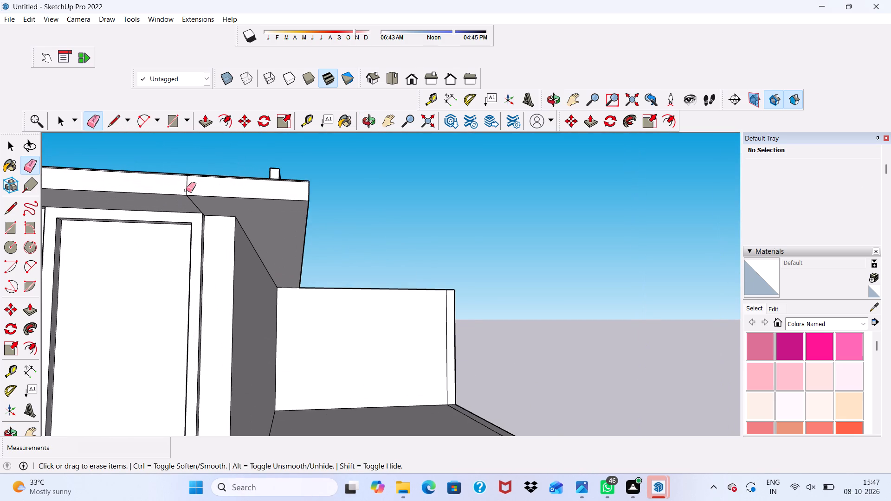
click(187, 190)
click(190, 202)
double_click(192, 203)
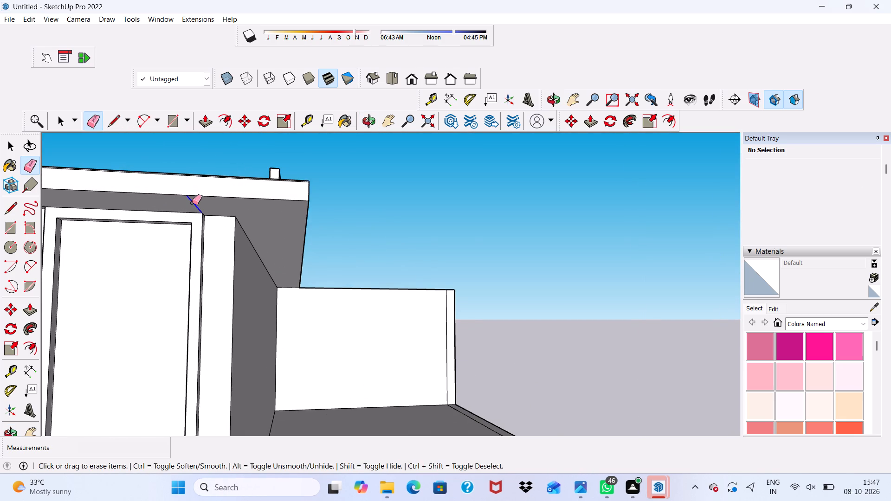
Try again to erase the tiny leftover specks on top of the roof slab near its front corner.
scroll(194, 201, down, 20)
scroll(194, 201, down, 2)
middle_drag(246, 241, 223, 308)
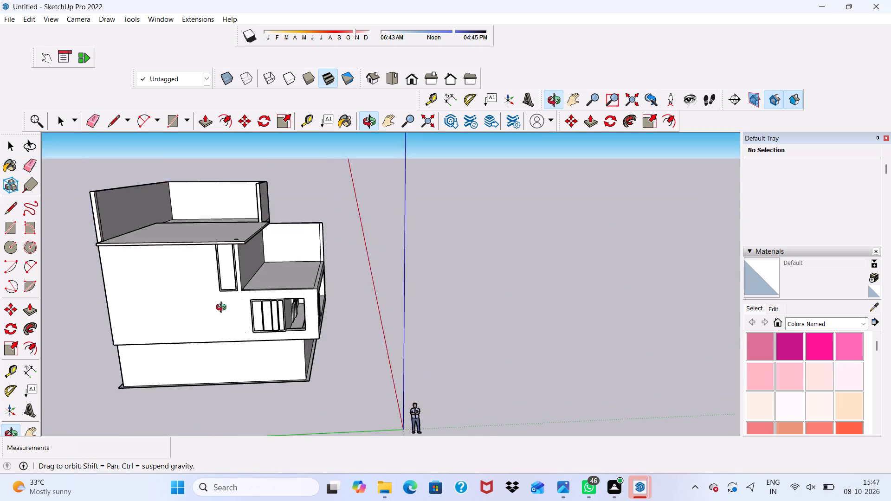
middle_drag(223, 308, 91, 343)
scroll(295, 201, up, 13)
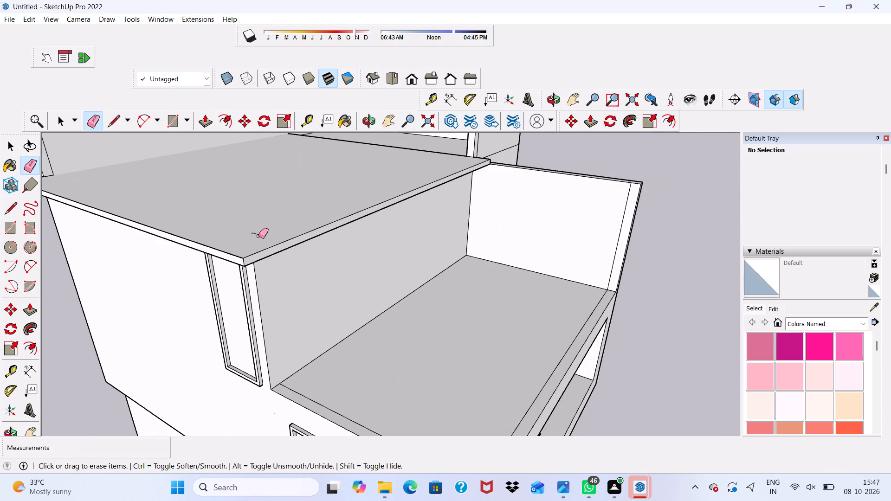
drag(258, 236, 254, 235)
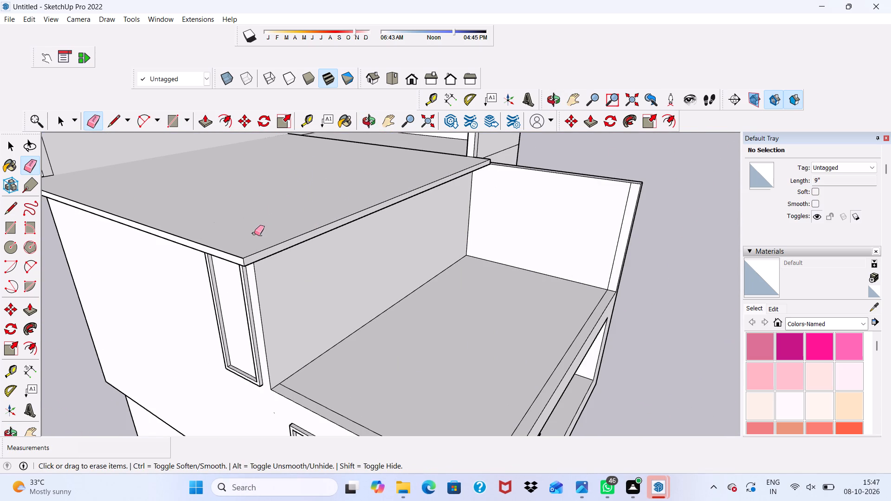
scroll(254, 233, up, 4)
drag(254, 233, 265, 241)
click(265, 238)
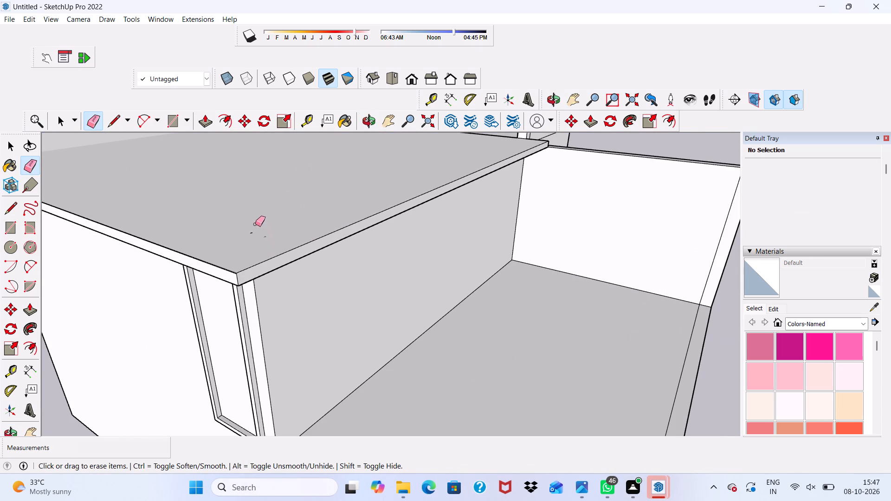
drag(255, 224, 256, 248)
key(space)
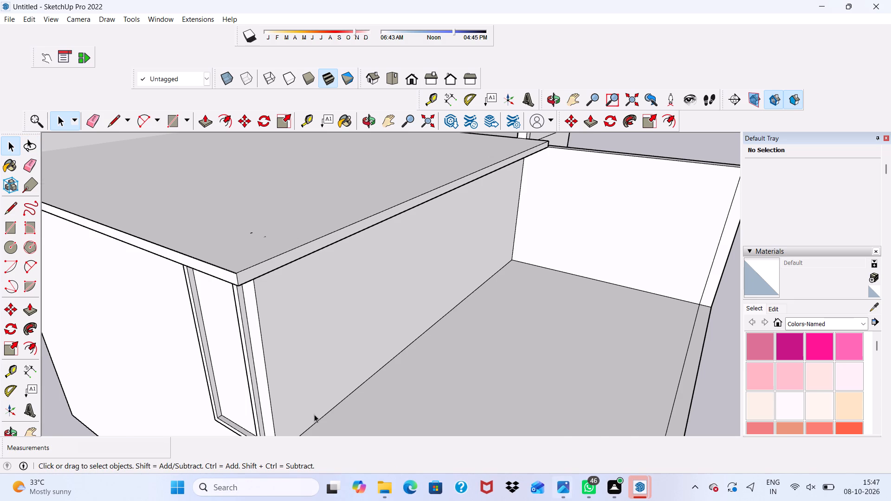
Place a guide parallel to the roof slab's long front edge, offset 9" inward across its top face.
scroll(232, 402, down, 3)
scroll(212, 371, down, 5)
scroll(126, 304, down, 1)
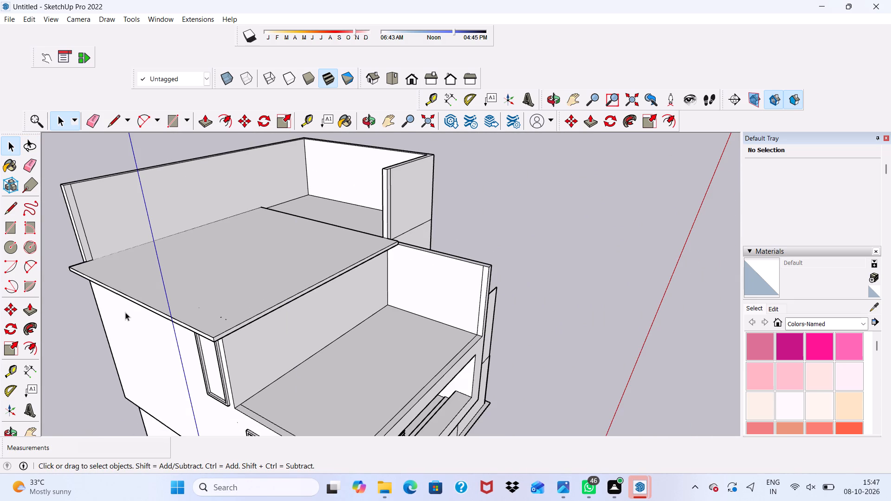
click(308, 123)
scroll(162, 298, up, 5)
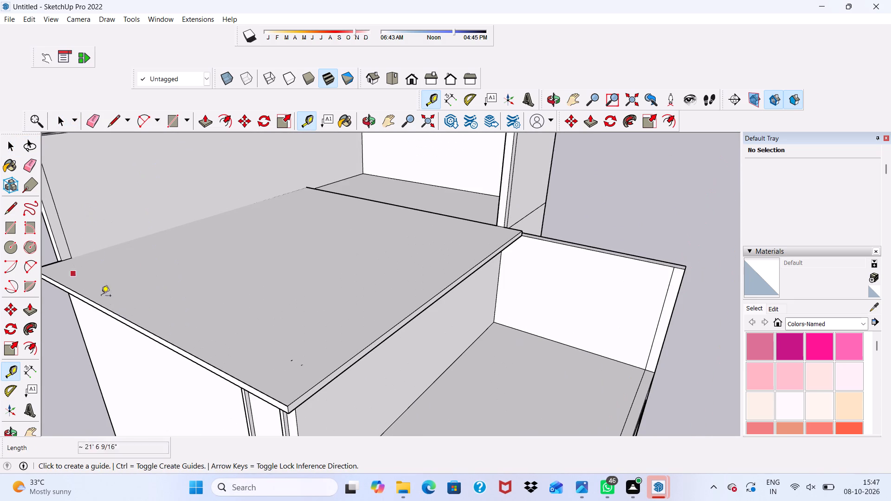
click(133, 322)
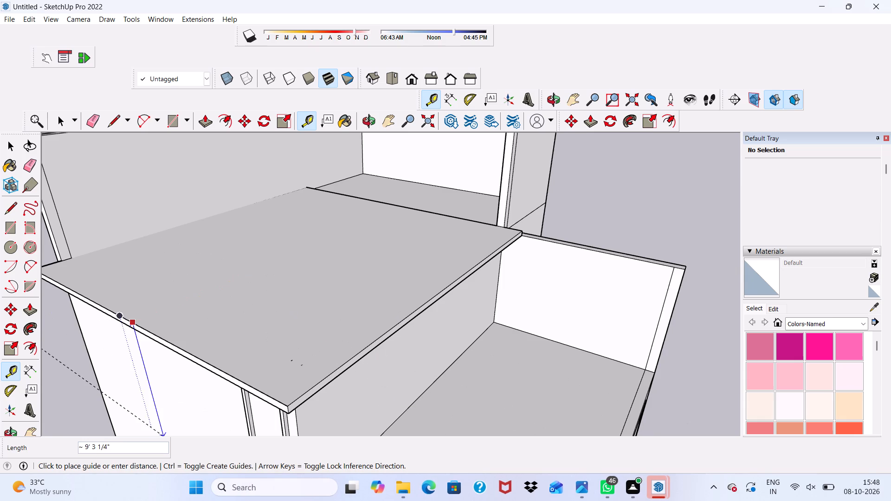
scroll(0, 500, down, 1)
scroll(890, 96, down, 5)
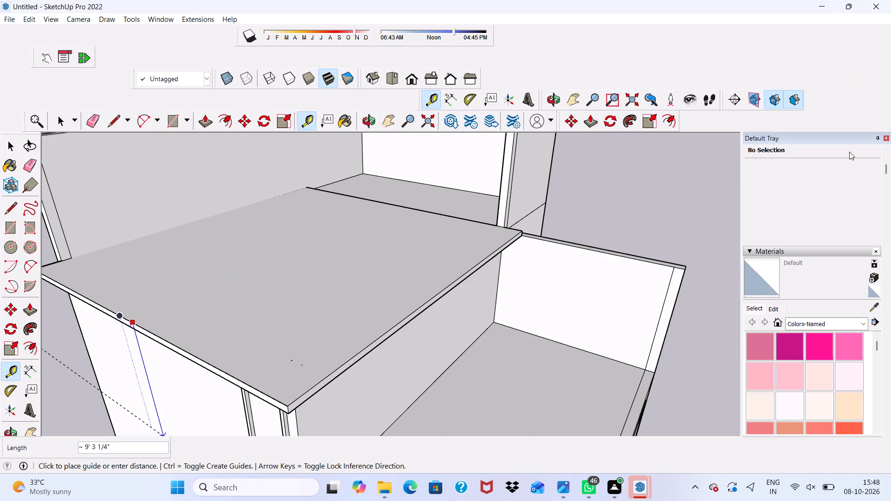
scroll(849, 152, up, 1)
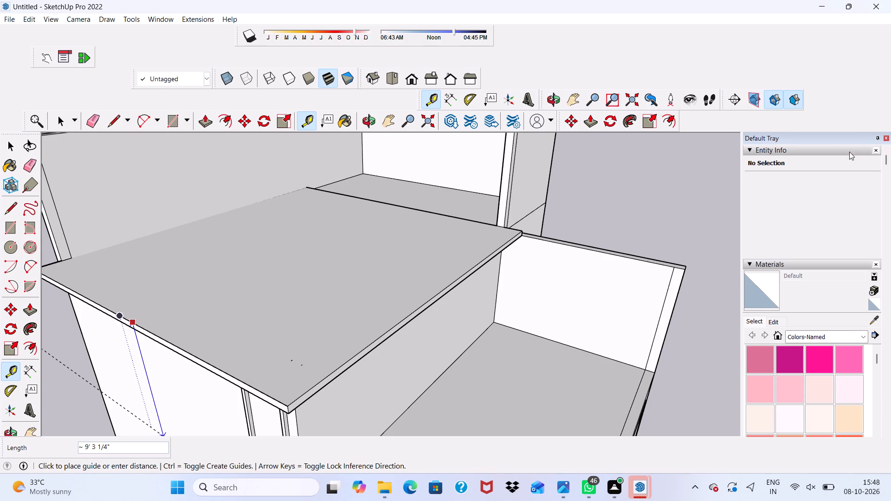
click(849, 152)
right_click(849, 152)
right_click(849, 152)
right_click(849, 152)
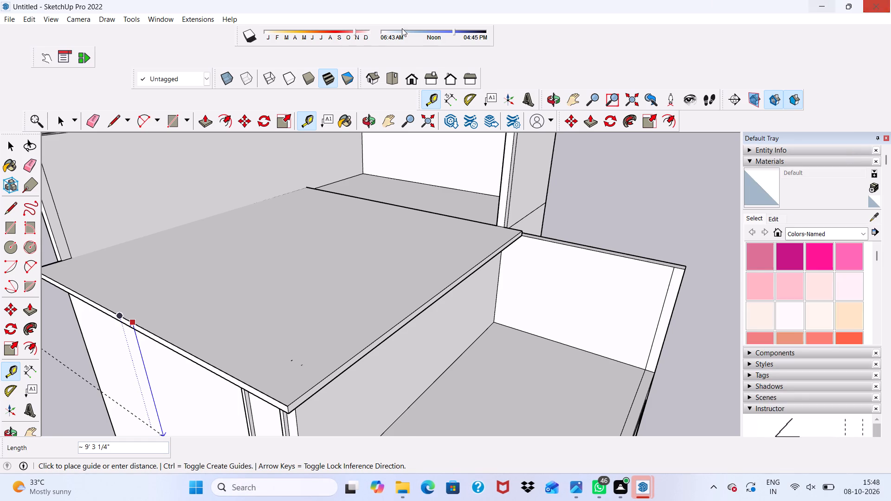
scroll(525, 128, down, 1)
scroll(234, 251, down, 2)
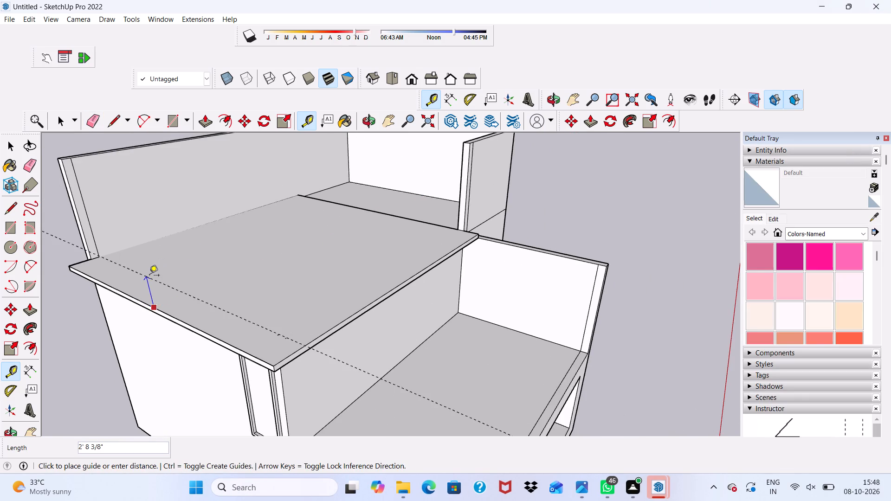
scroll(149, 276, up, 3)
text(9")
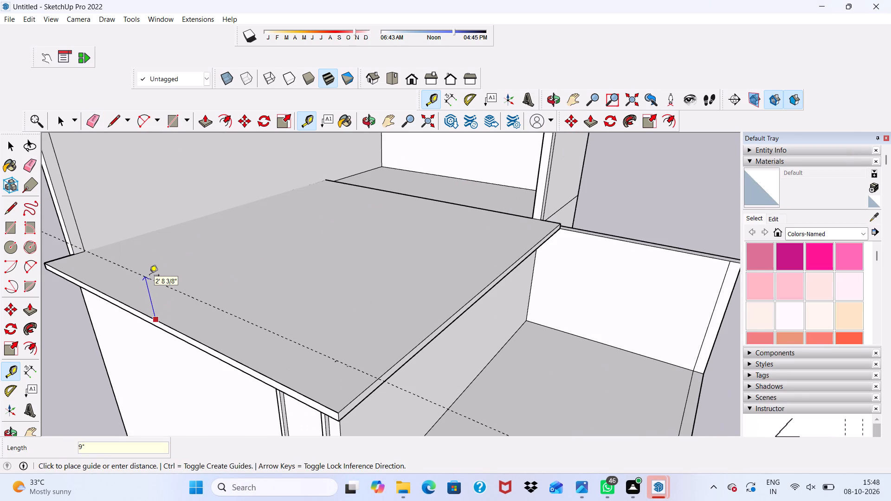
key(Return)
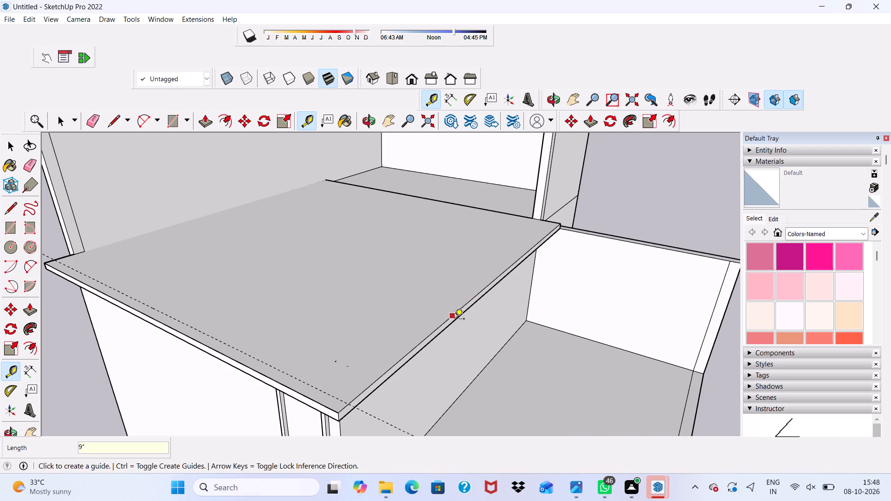
Place a second guide 9" inward from the roof slab's side edge, above the lower terrace.
scroll(455, 320, up, 6)
click(455, 308)
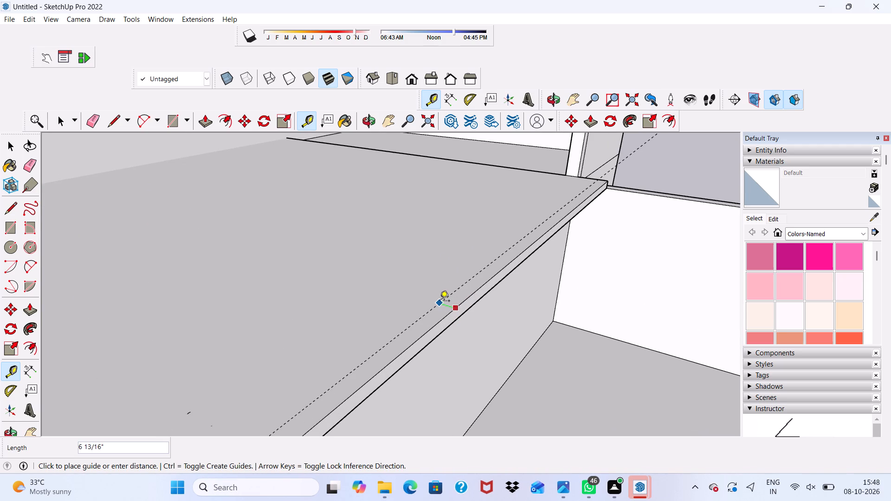
text(9")
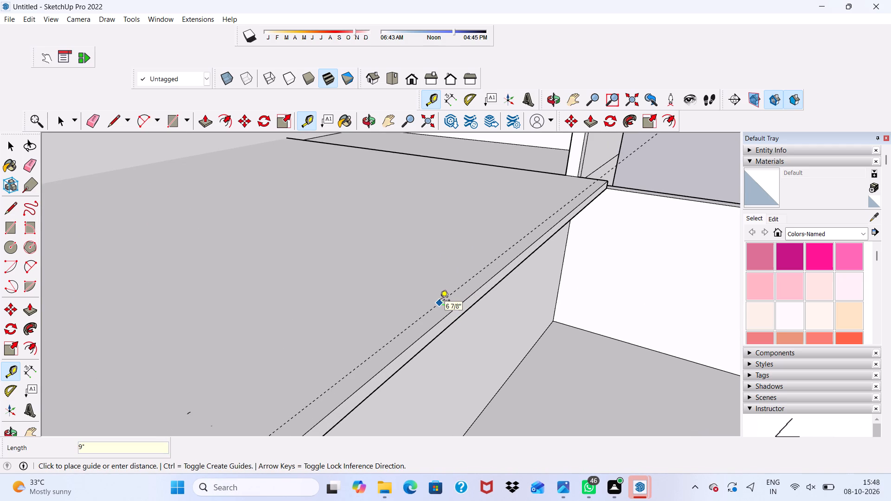
key(Return)
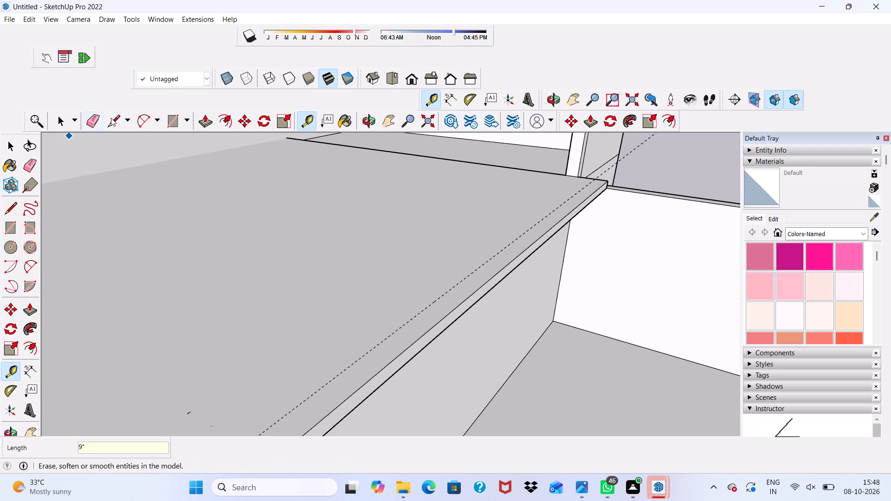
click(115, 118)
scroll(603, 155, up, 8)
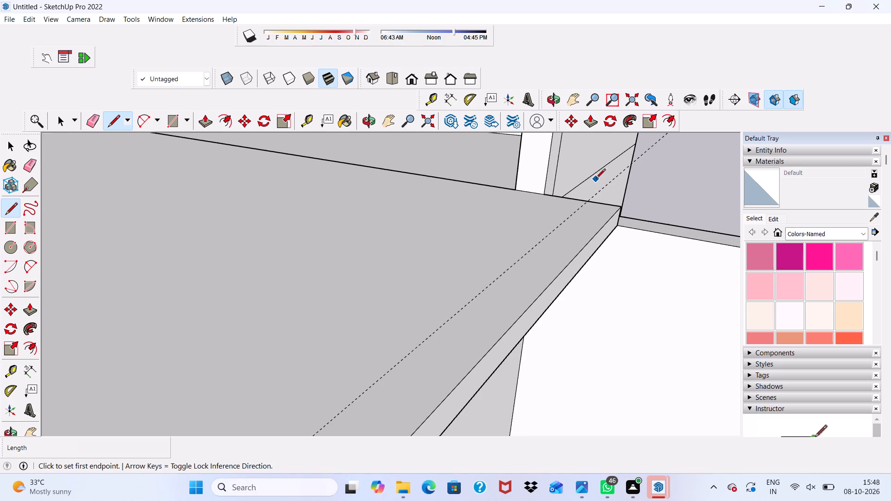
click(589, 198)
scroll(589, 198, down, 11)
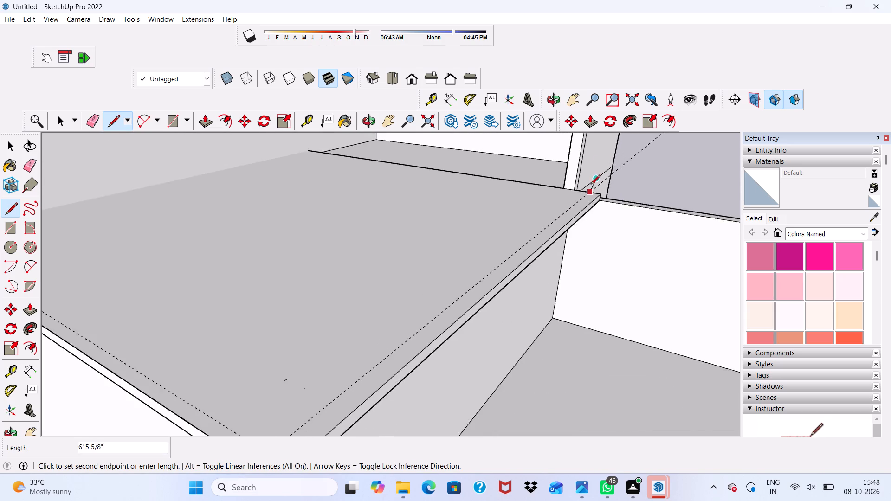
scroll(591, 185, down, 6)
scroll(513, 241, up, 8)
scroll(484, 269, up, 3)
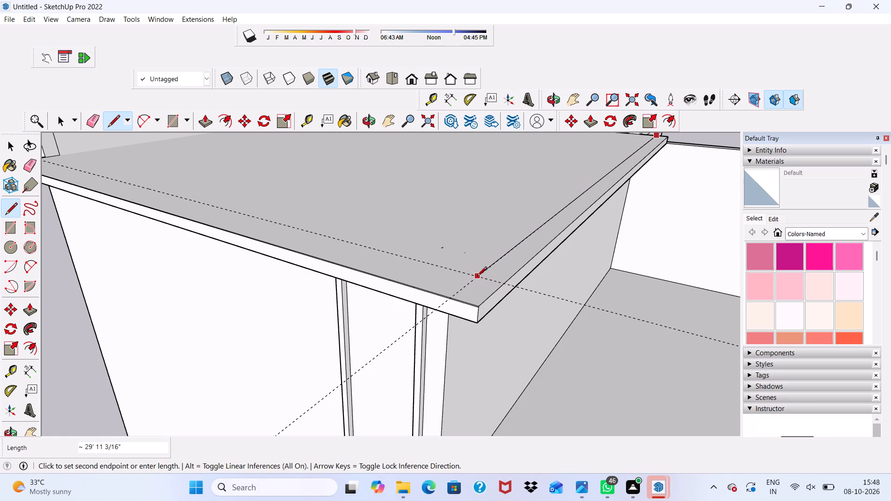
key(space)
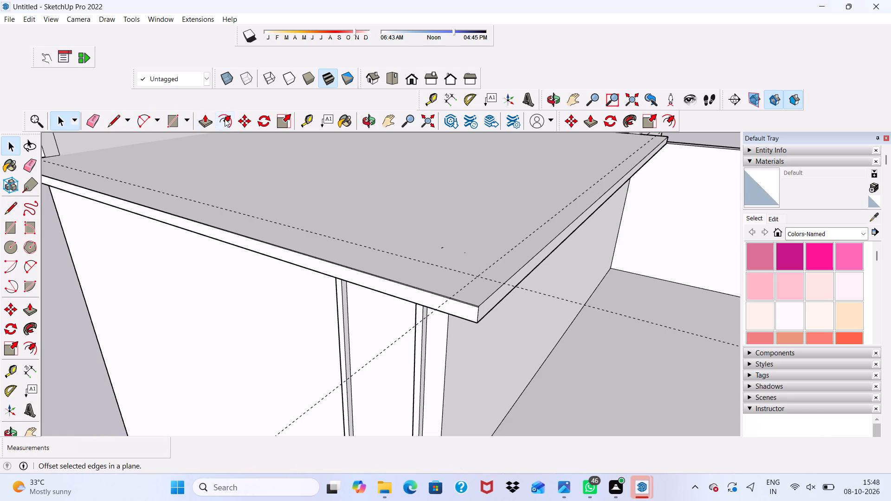
Draw a line about 25' 10" long on the roof slab, following the front guide from the slab's outer end to the guides' crossing.
click(114, 117)
scroll(271, 199, down, 4)
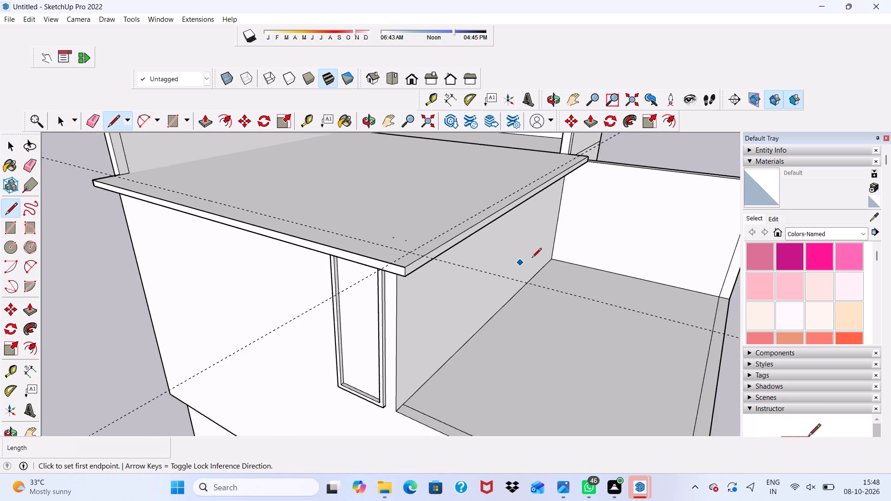
scroll(532, 258, down, 4)
scroll(240, 179, up, 1)
scroll(123, 179, up, 1)
scroll(173, 191, up, 10)
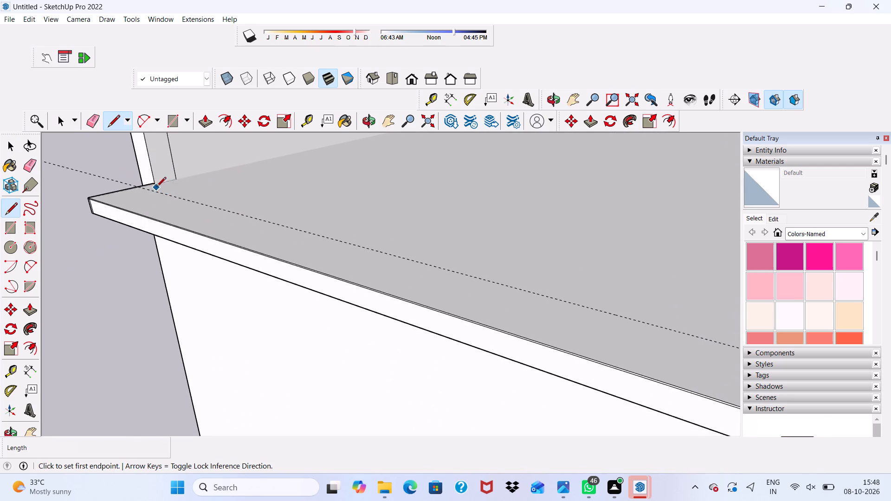
scroll(156, 187, up, 9)
scroll(147, 190, down, 4)
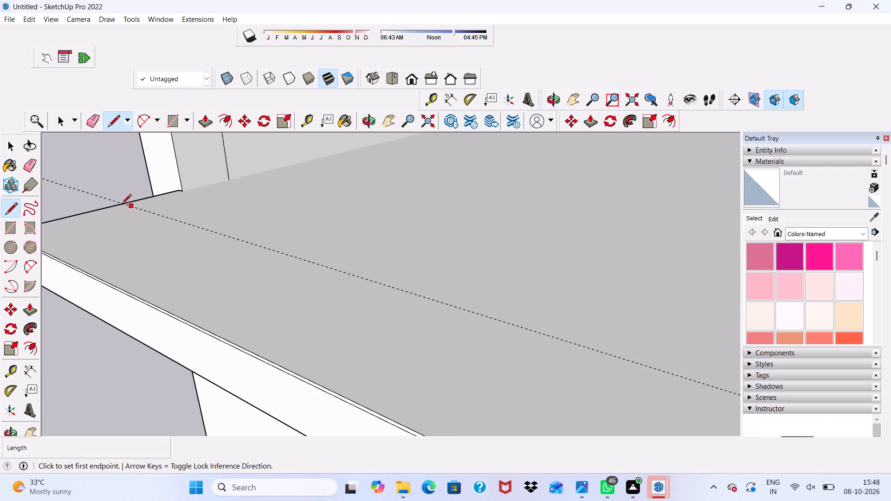
scroll(111, 188, up, 3)
scroll(184, 225, down, 2)
scroll(244, 240, down, 2)
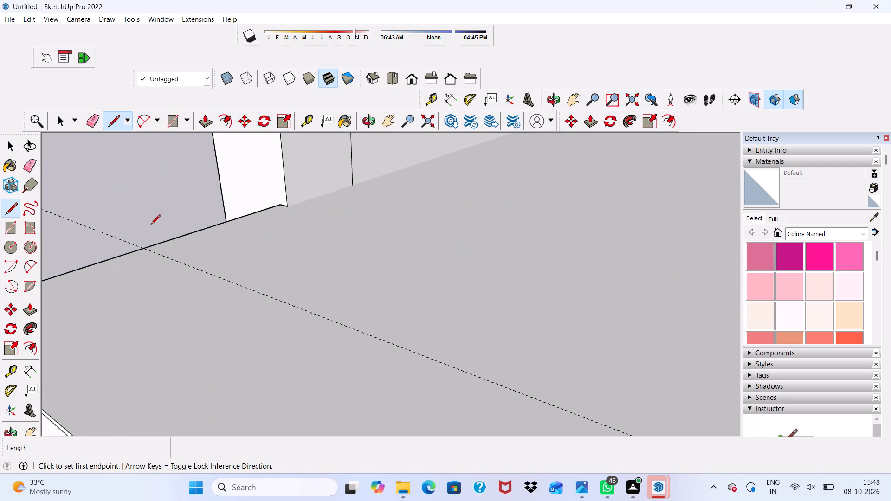
click(142, 248)
scroll(162, 232, down, 6)
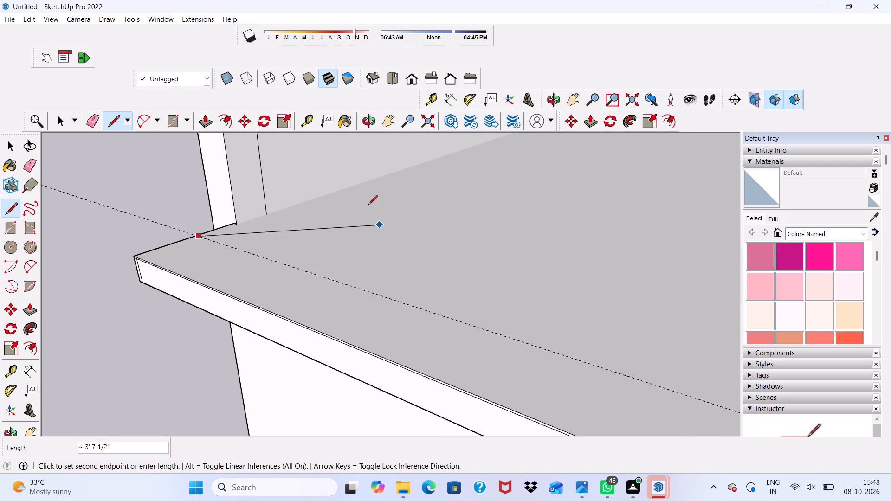
scroll(368, 206, down, 17)
scroll(497, 217, up, 6)
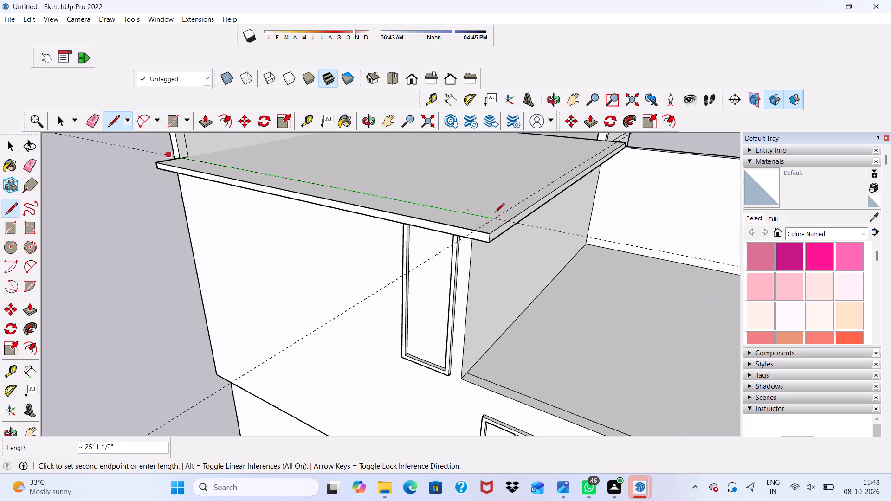
scroll(495, 213, up, 2)
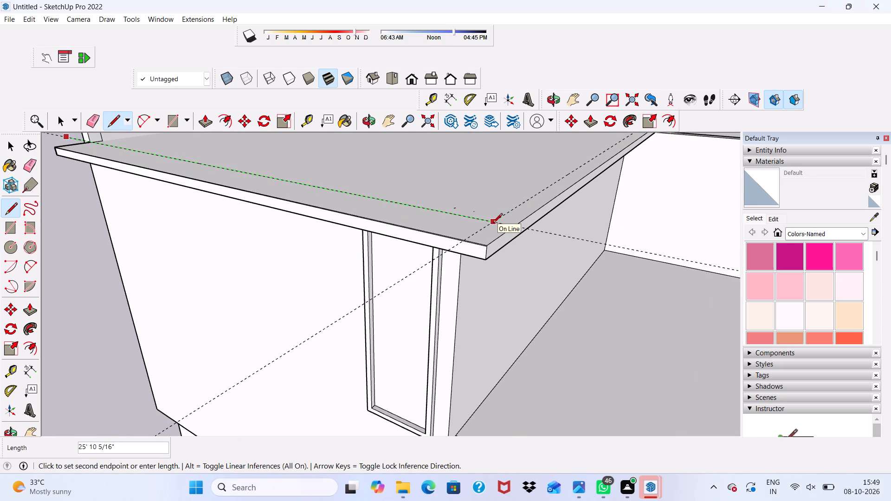
drag(493, 224, 491, 217)
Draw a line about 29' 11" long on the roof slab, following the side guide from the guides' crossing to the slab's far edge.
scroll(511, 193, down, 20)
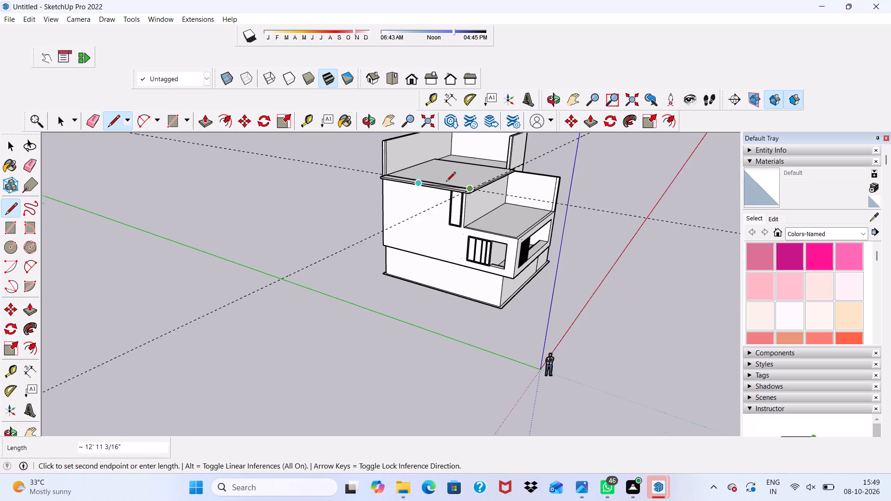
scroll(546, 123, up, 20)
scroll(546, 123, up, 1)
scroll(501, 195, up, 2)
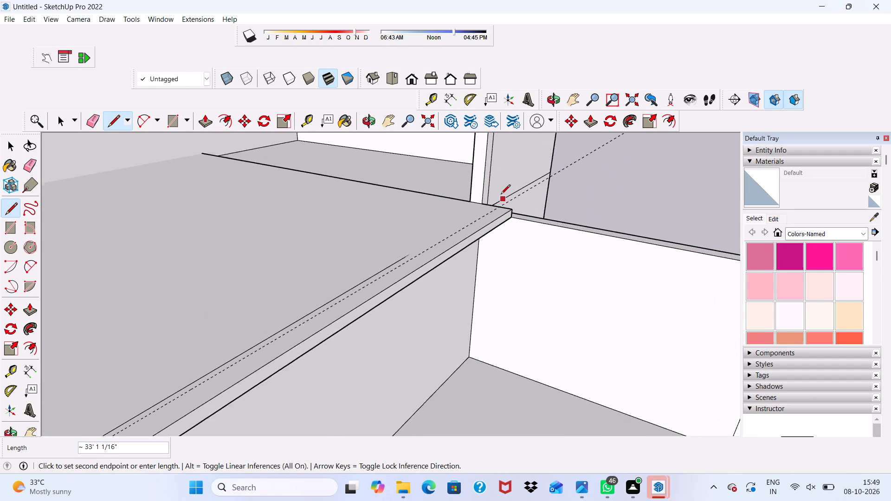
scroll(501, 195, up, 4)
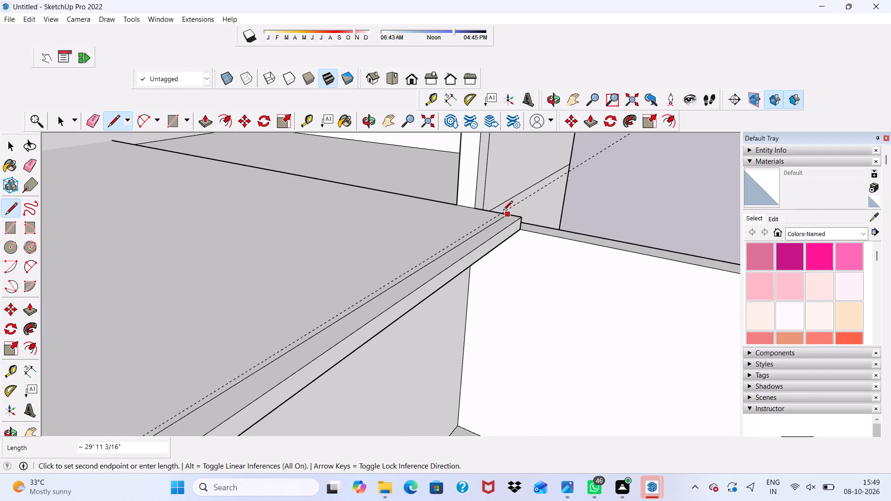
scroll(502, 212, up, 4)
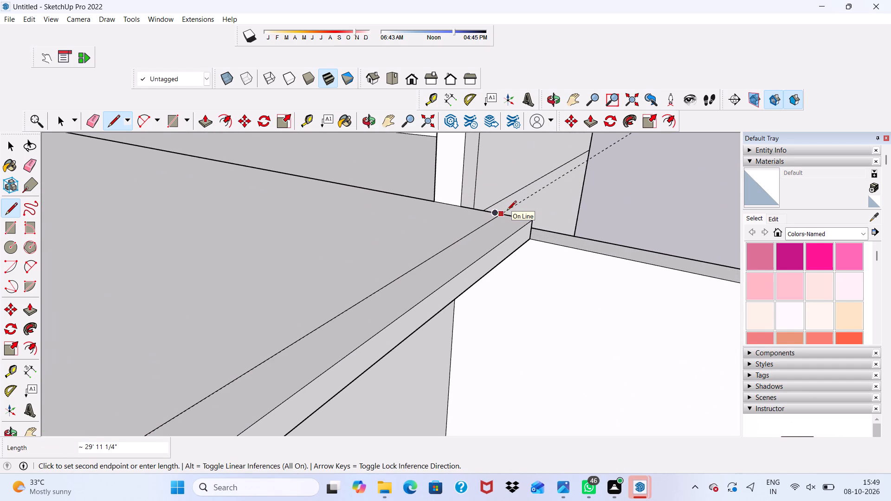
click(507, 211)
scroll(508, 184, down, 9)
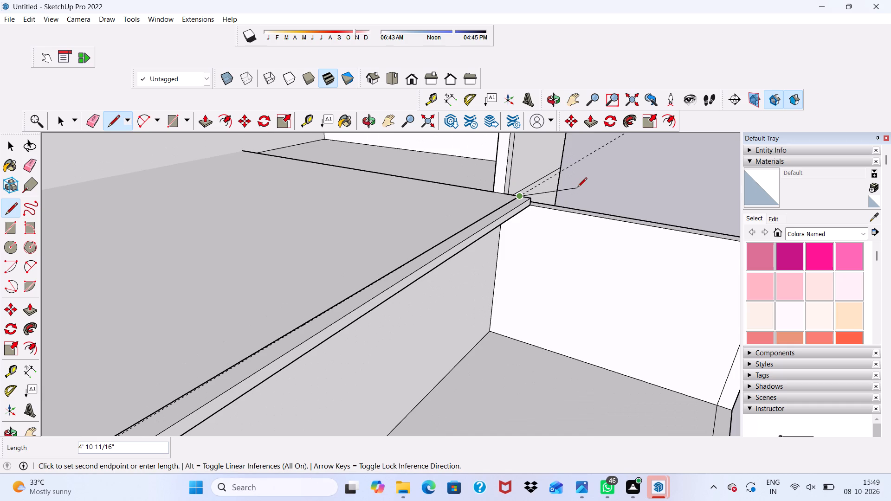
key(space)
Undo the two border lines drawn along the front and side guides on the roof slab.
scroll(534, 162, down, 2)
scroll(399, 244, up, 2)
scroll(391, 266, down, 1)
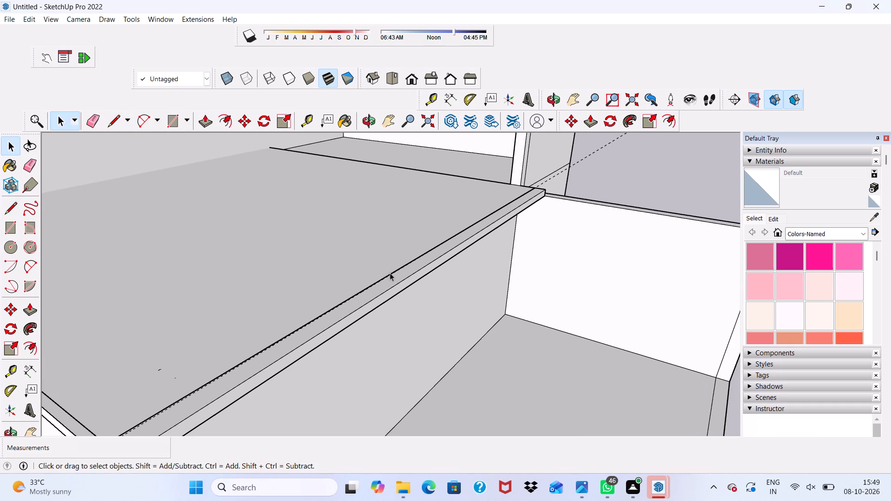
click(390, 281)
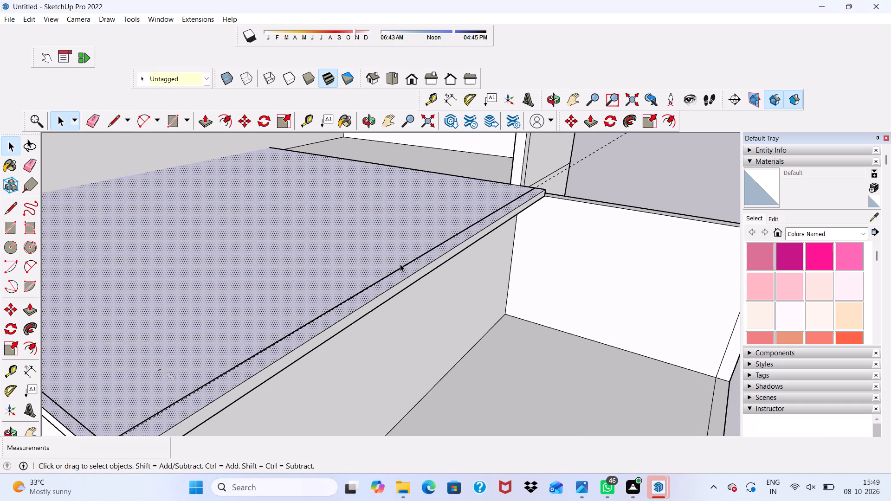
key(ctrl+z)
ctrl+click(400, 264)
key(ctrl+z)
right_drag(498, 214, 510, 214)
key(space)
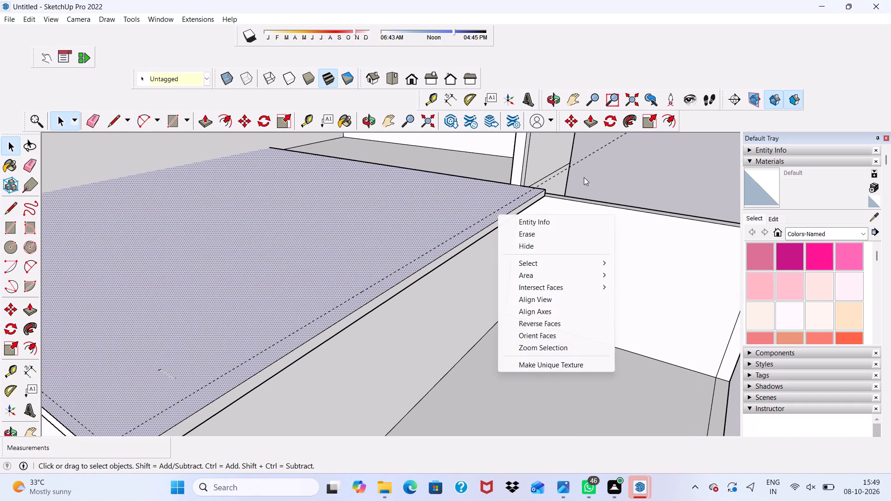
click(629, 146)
Examine the house from above, from behind and in the standard front view, checking the roof slab and its guides.
scroll(626, 159, down, 4)
middle_drag(619, 167, 491, 256)
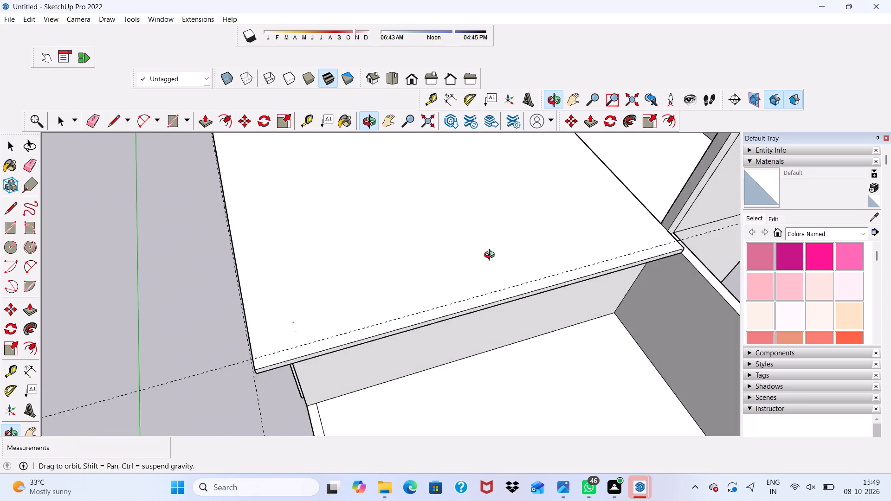
middle_drag(491, 256, 399, 259)
scroll(246, 208, down, 4)
middle_drag(310, 209, 310, 210)
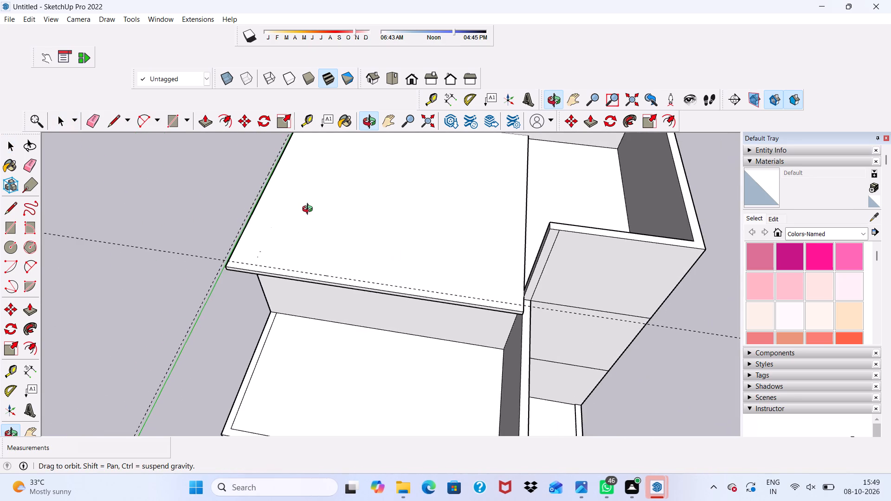
middle_drag(310, 210, 162, 74)
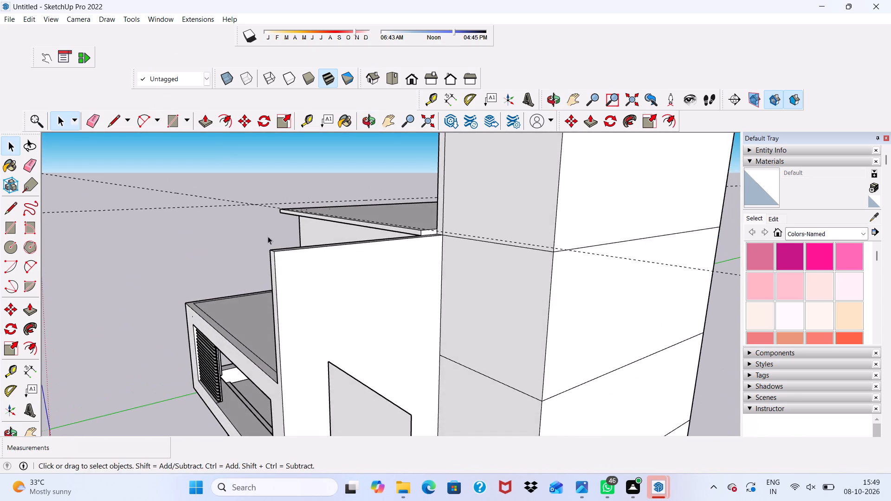
scroll(269, 237, up, 1)
middle_drag(278, 237, 329, 338)
scroll(279, 223, up, 4)
click(417, 77)
scroll(453, 198, down, 1)
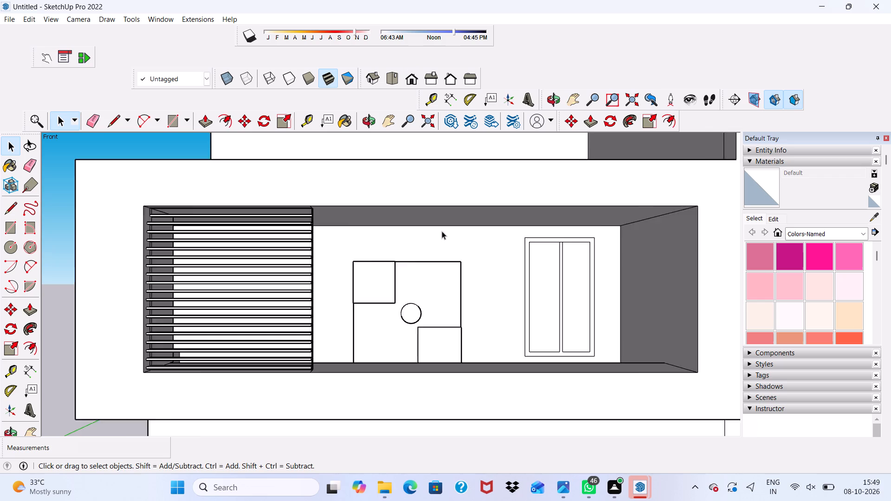
scroll(442, 231, down, 2)
middle_drag(217, 221, 266, 265)
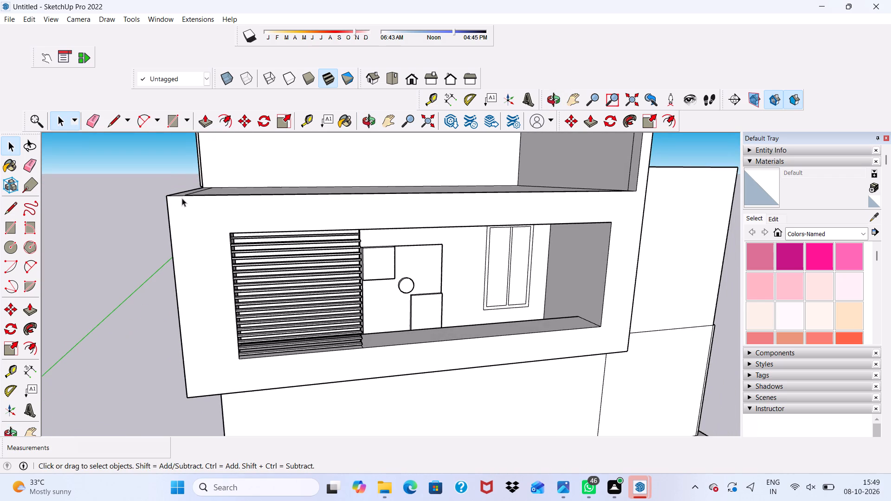
scroll(258, 195, down, 20)
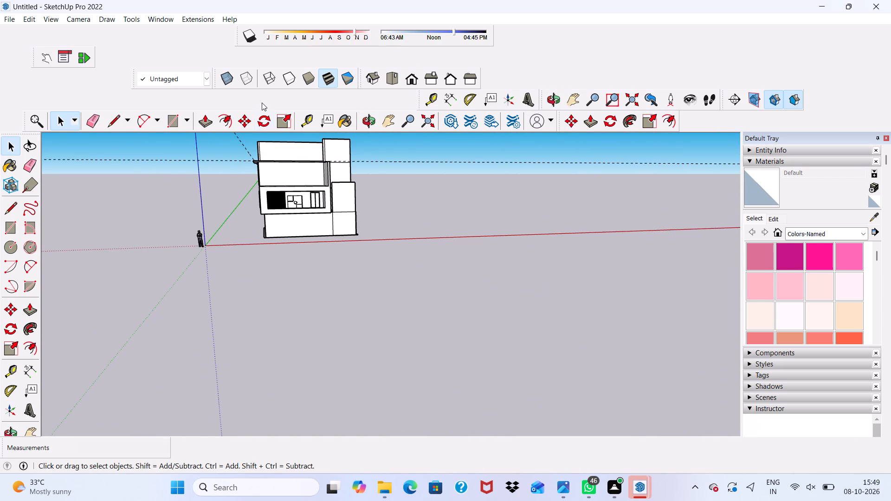
middle_drag(262, 103, 278, 164)
middle_drag(278, 164, 524, 207)
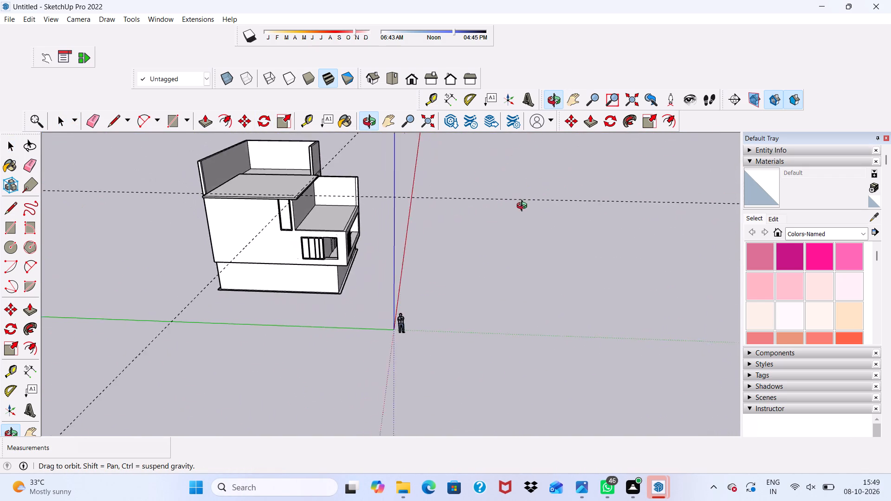
middle_drag(524, 207, 607, 250)
Draw a line about 26' 8" long across the roof slab, following the front guide from the slab's outer end toward its side edge.
scroll(303, 273, up, 1)
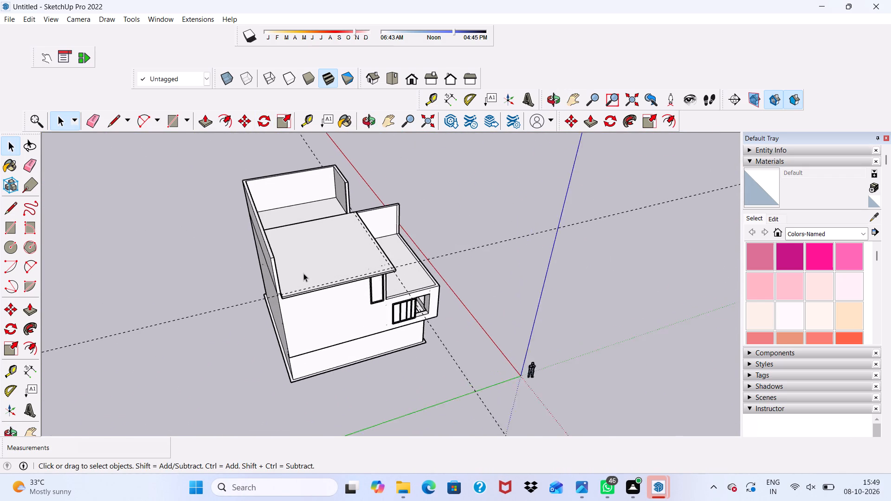
scroll(303, 273, up, 7)
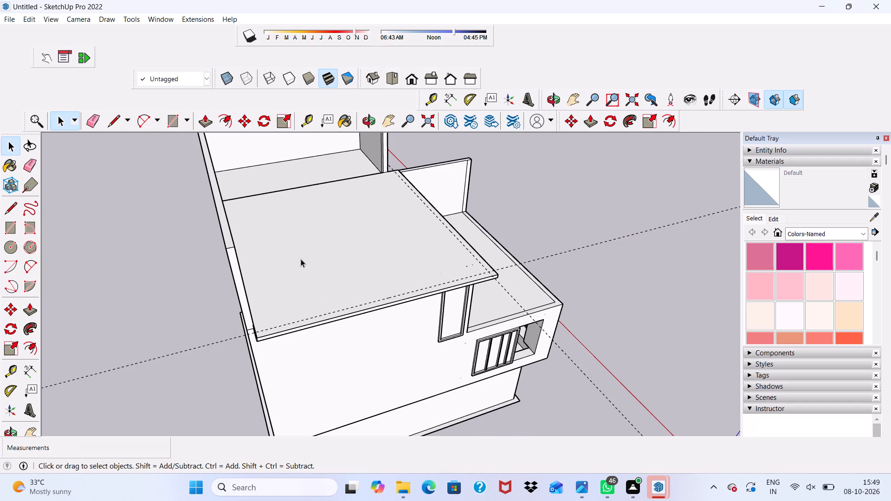
click(116, 122)
scroll(294, 302, up, 2)
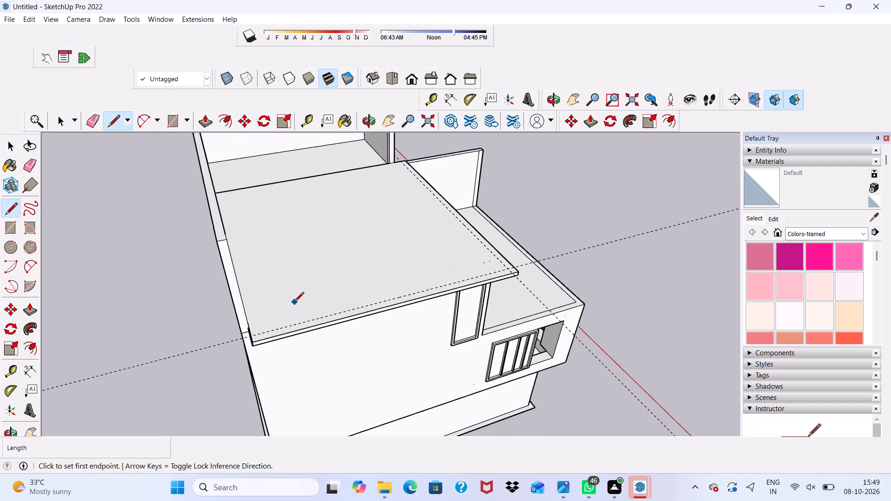
scroll(294, 302, up, 1)
scroll(242, 346, up, 4)
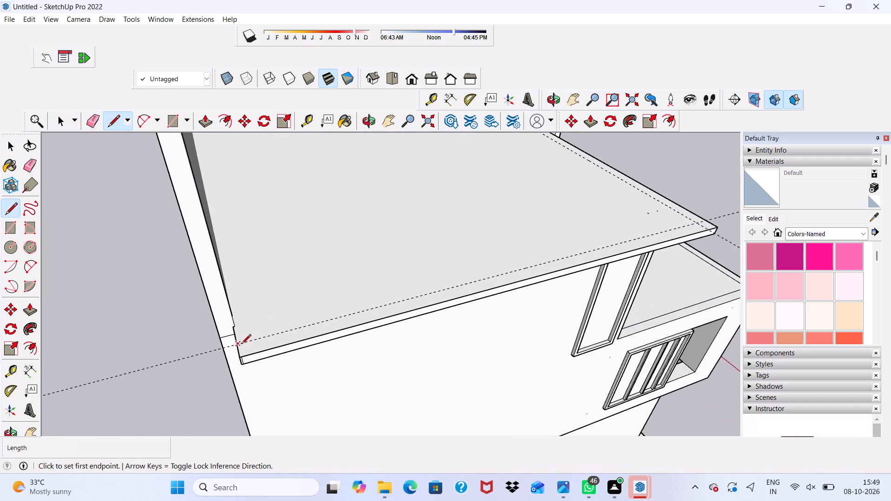
scroll(241, 345, up, 2)
click(235, 347)
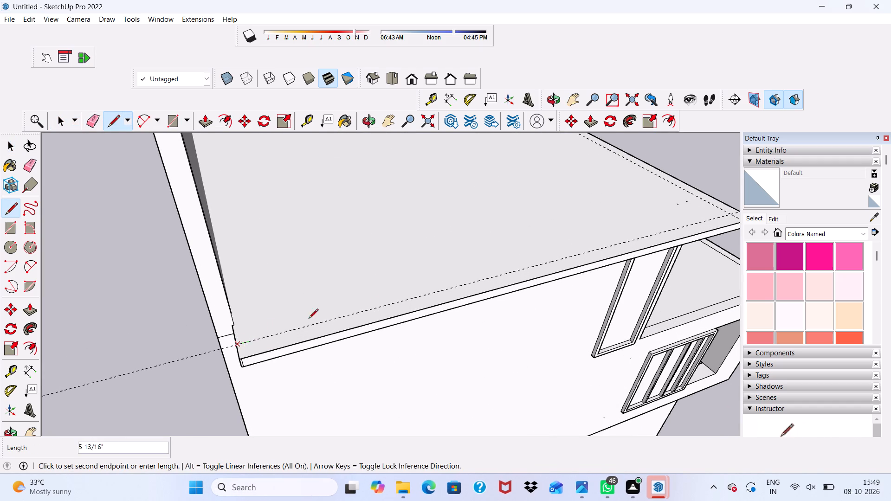
scroll(449, 276, down, 2)
scroll(487, 228, down, 7)
scroll(583, 216, up, 4)
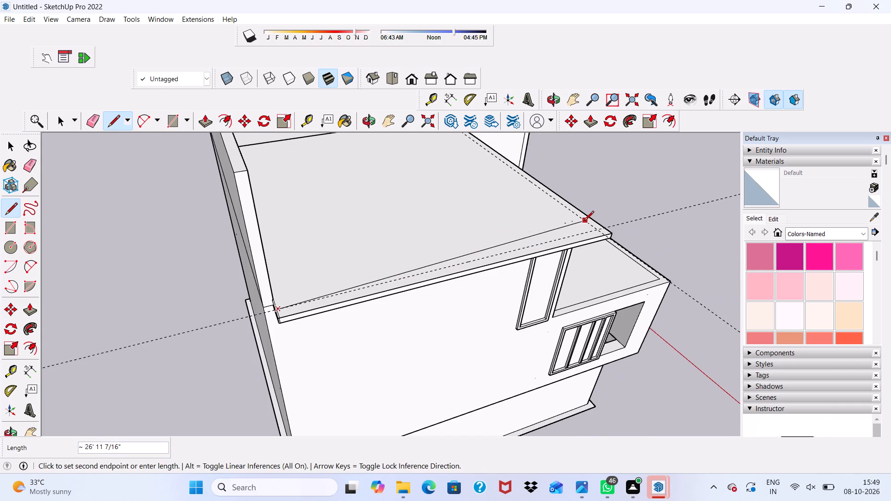
scroll(599, 225, up, 4)
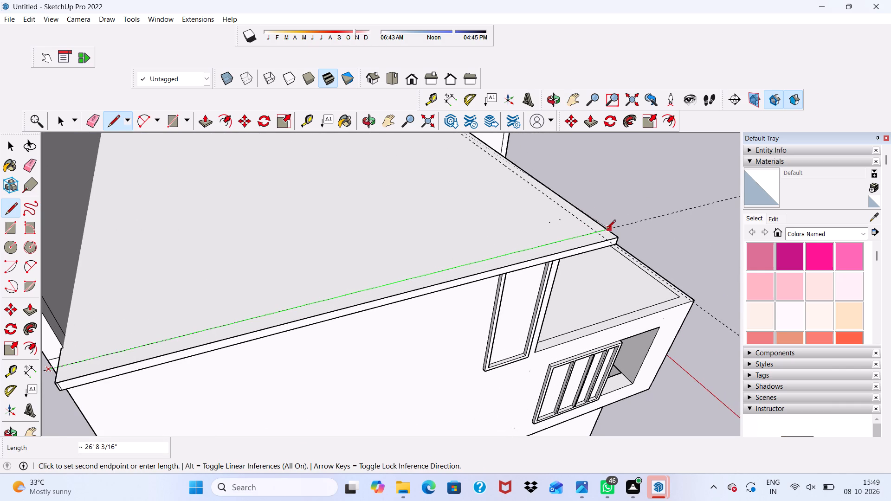
click(606, 230)
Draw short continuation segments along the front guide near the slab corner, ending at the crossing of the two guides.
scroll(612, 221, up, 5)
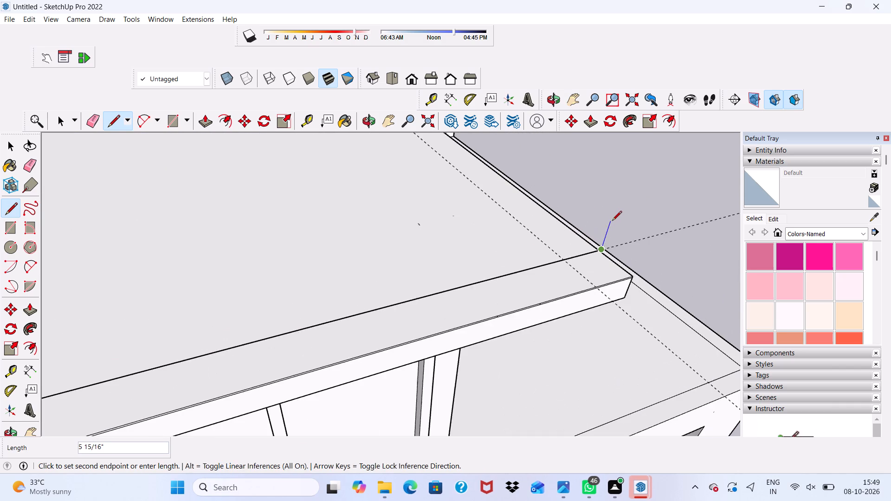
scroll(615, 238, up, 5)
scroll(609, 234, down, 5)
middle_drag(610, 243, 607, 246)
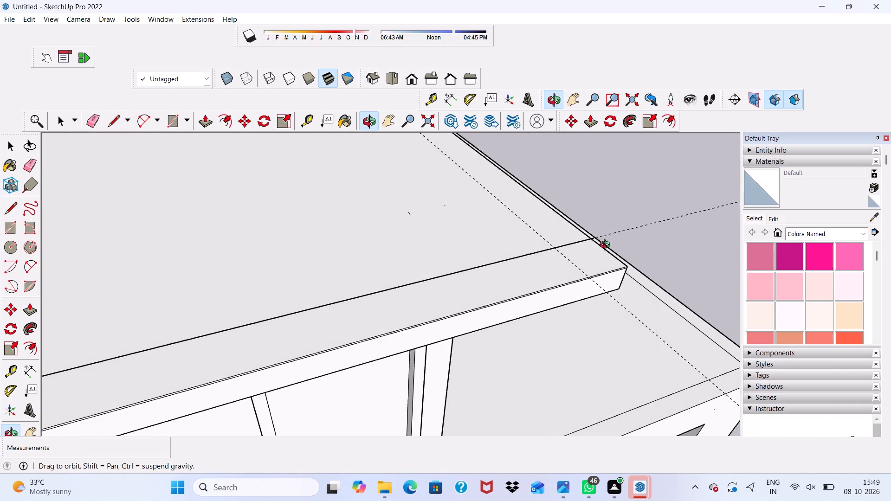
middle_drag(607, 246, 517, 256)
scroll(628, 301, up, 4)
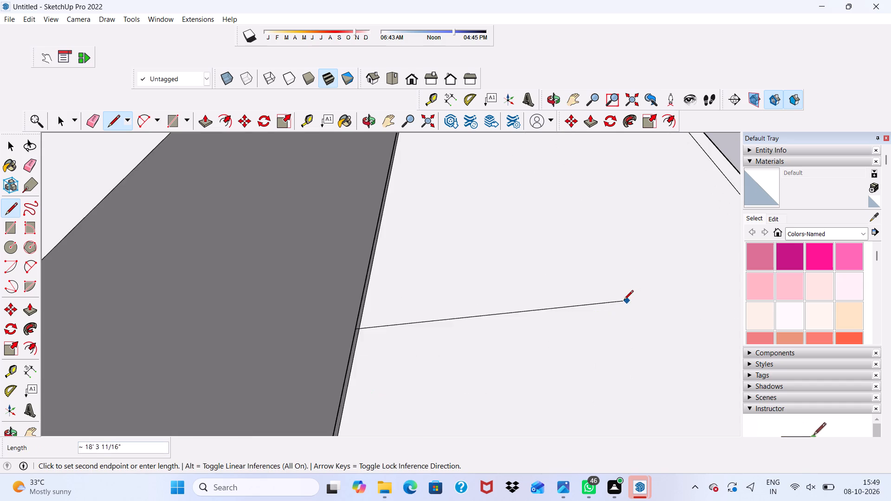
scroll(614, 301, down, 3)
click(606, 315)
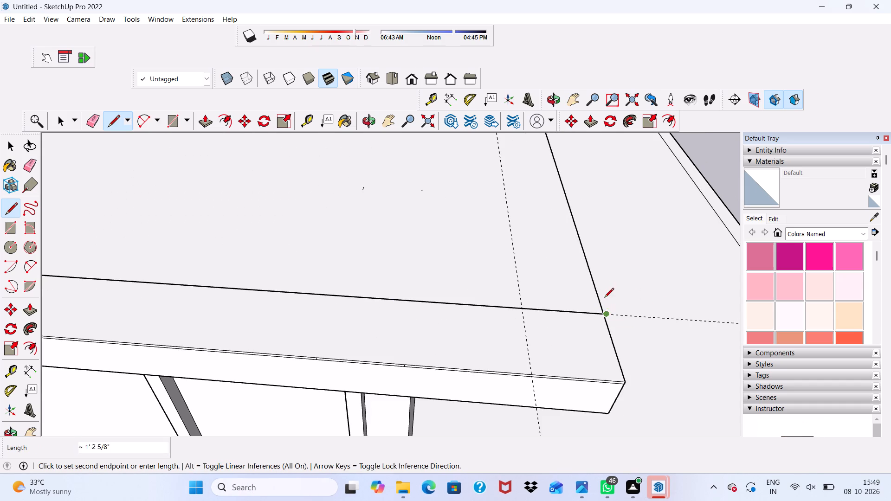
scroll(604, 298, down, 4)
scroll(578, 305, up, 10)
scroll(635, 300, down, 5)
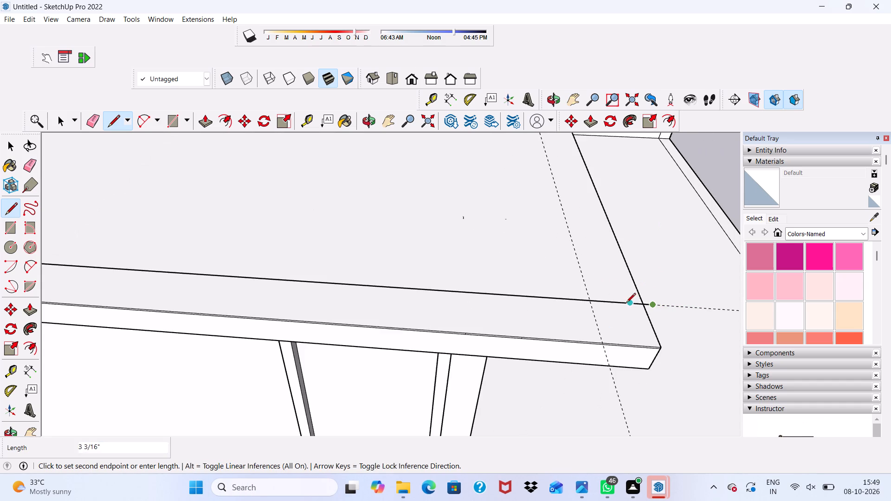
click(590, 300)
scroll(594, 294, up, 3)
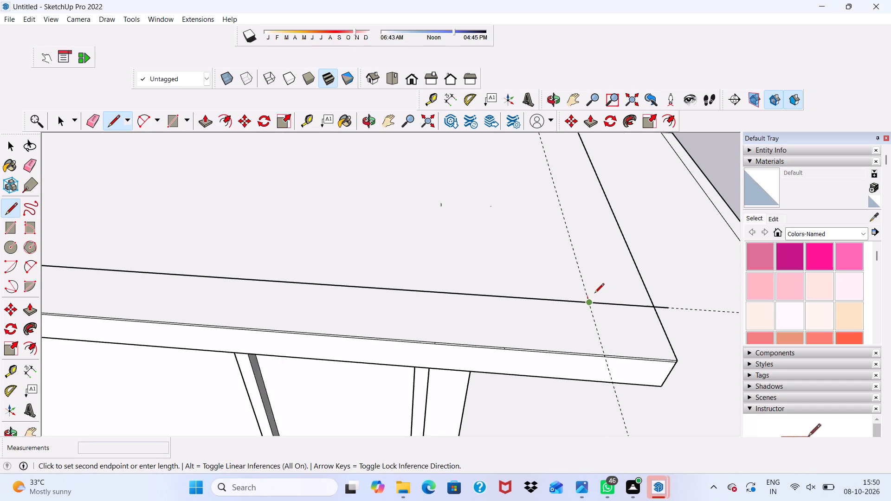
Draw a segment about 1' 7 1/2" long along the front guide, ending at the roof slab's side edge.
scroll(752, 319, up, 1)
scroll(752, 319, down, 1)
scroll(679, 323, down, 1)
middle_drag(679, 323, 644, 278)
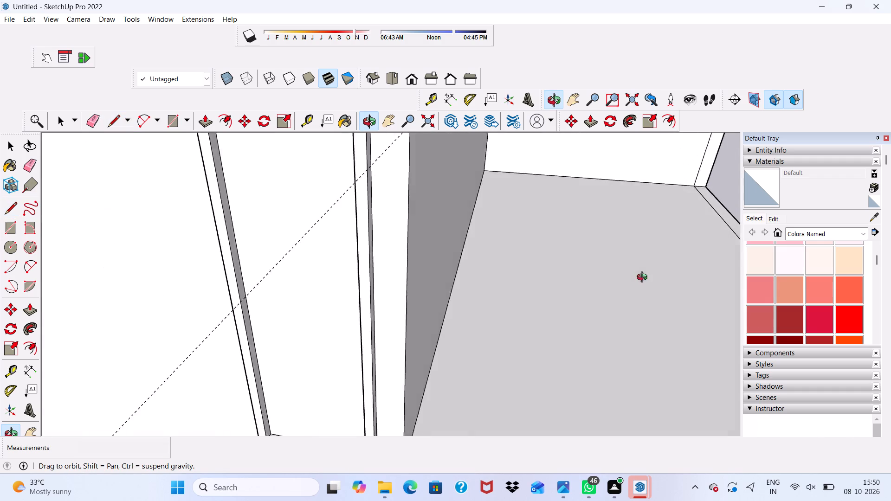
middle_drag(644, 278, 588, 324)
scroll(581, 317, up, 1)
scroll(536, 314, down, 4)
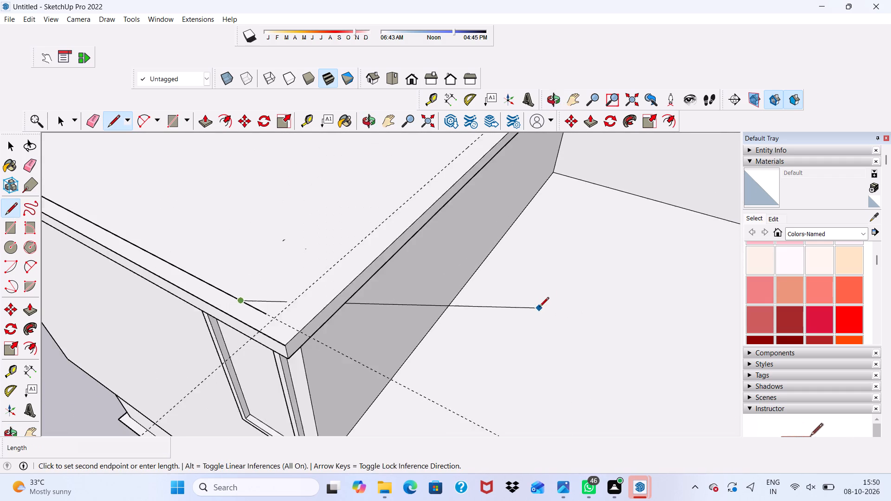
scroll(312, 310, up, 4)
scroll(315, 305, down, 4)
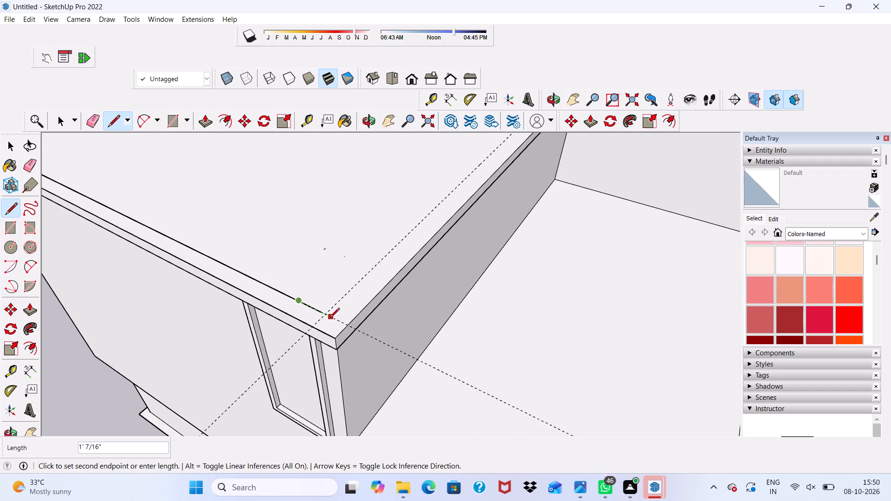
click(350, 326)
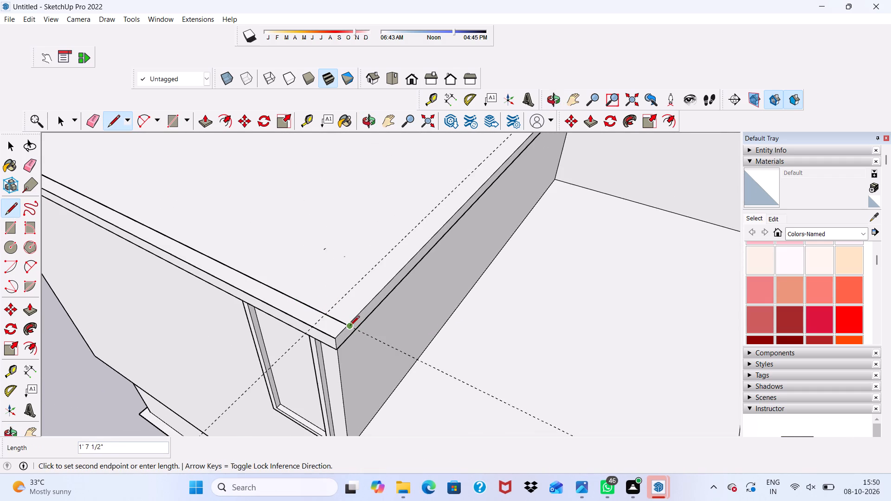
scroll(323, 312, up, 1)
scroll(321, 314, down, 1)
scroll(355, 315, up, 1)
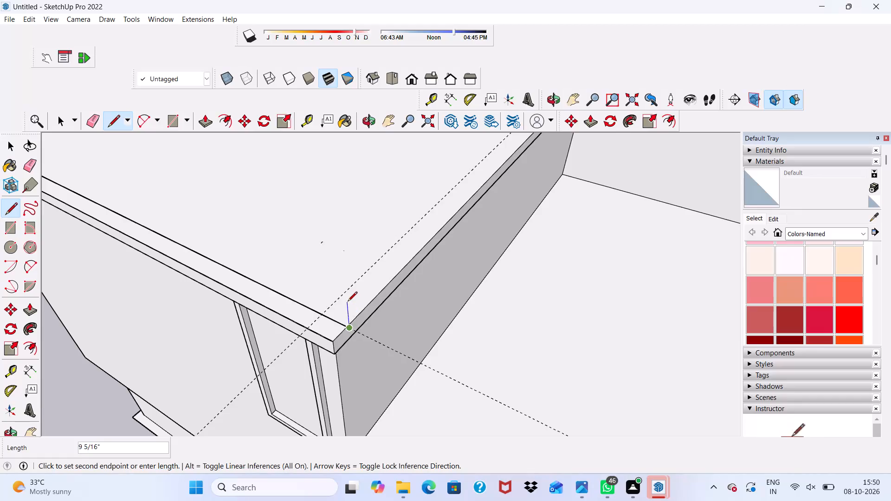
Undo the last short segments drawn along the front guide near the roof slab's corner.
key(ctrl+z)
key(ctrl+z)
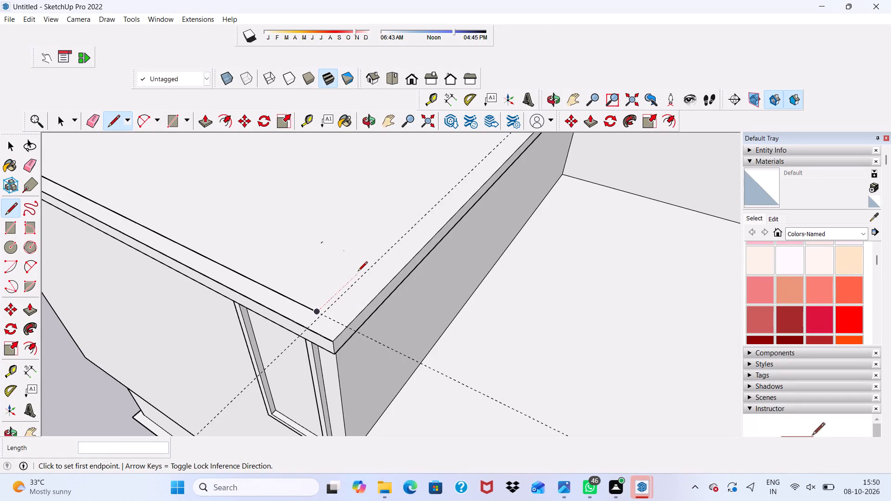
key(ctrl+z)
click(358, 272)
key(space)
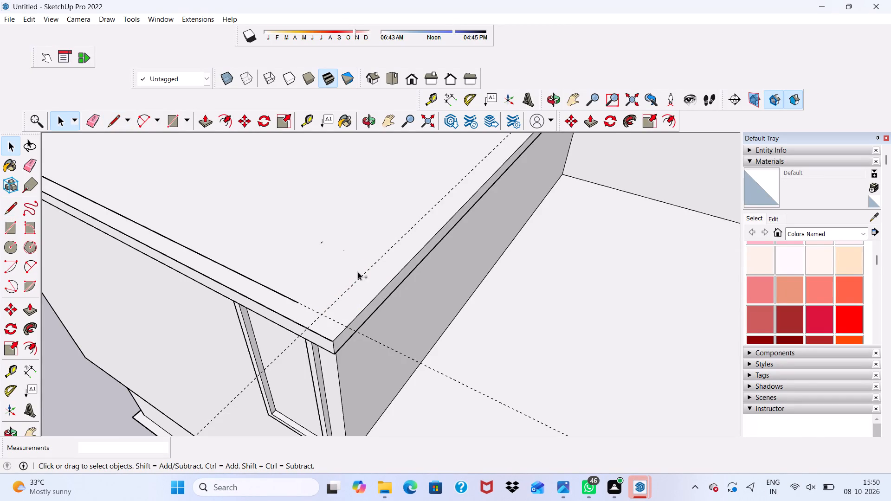
Undo the line traced along the roof slab's front and the two offset guides.
key(ctrl+z)
key(ctrl+z)
key(ctrl+z)
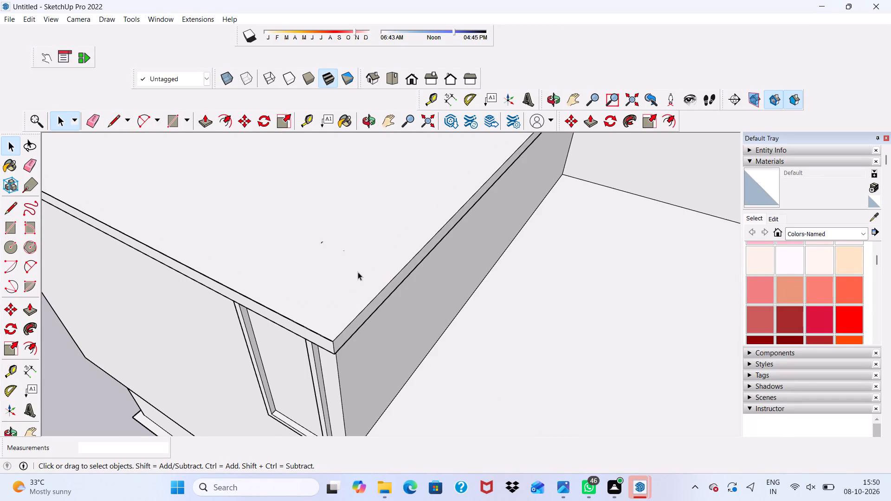
Offset the roof slab's top face outline inward by 9".
key(space)
scroll(358, 272, down, 17)
click(391, 206)
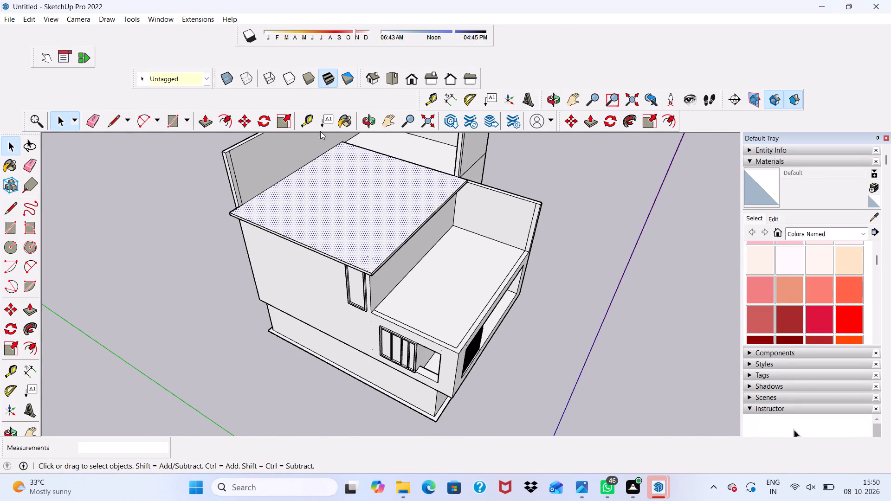
click(227, 116)
click(268, 223)
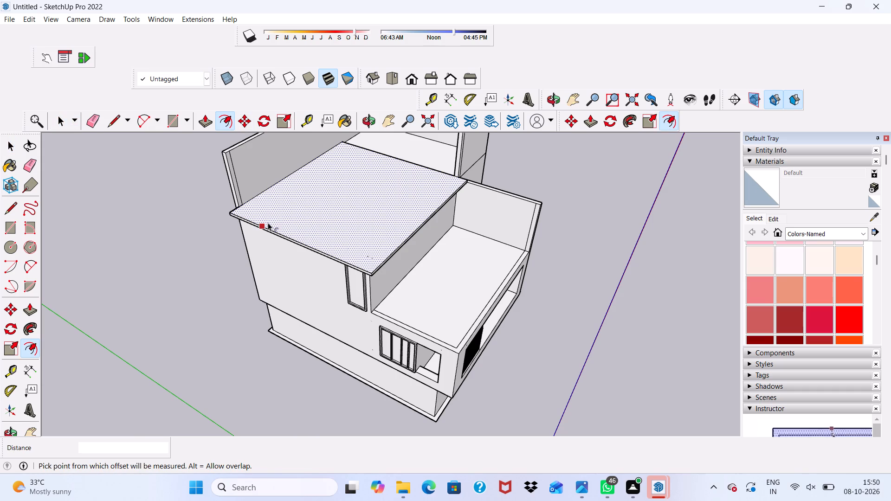
text(9")
key(Return)
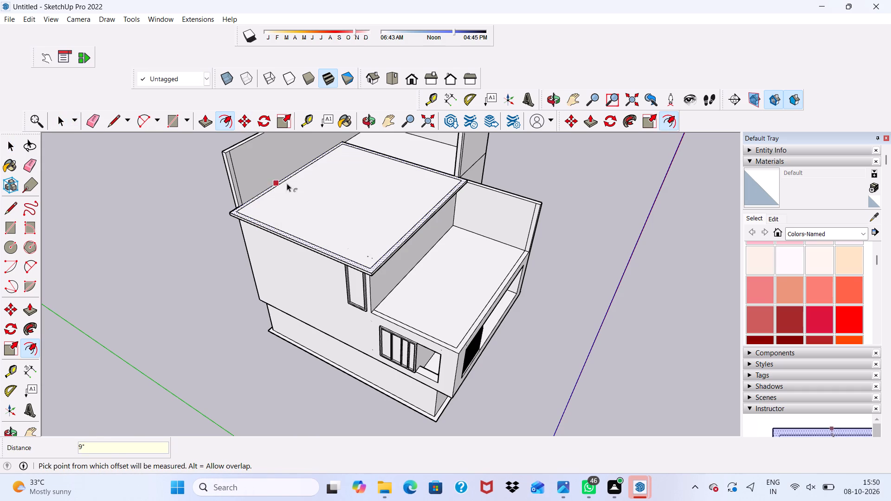
key(space)
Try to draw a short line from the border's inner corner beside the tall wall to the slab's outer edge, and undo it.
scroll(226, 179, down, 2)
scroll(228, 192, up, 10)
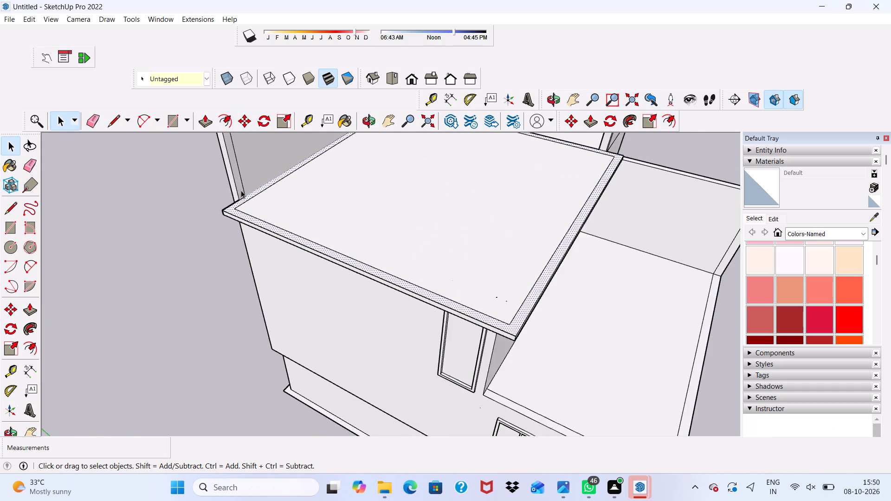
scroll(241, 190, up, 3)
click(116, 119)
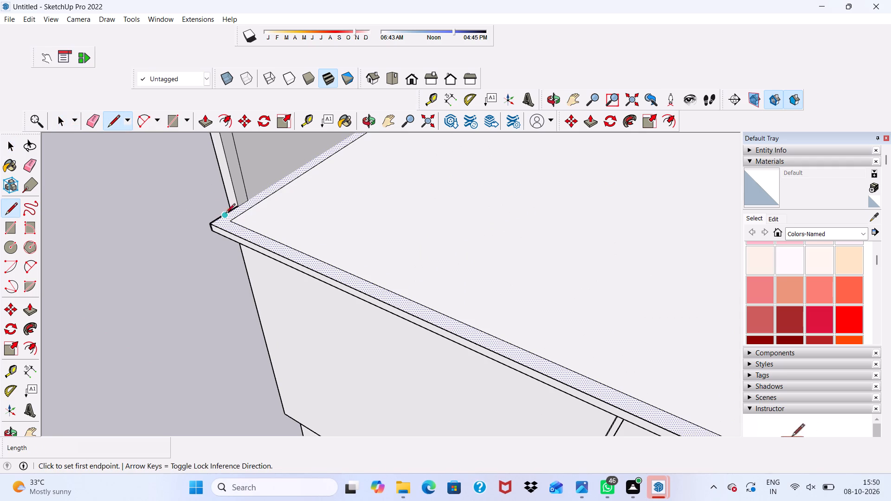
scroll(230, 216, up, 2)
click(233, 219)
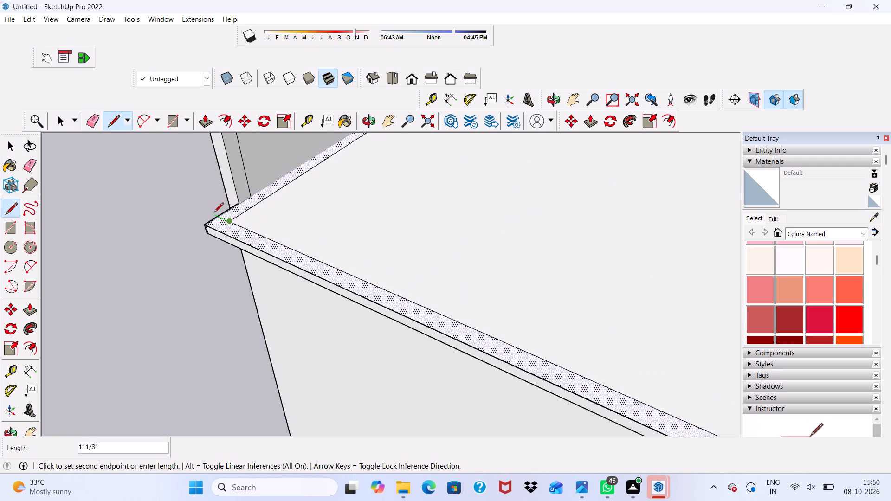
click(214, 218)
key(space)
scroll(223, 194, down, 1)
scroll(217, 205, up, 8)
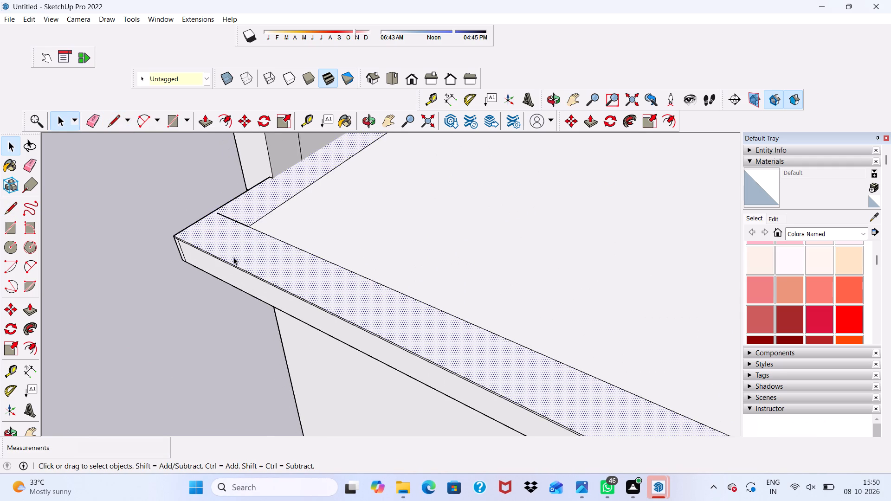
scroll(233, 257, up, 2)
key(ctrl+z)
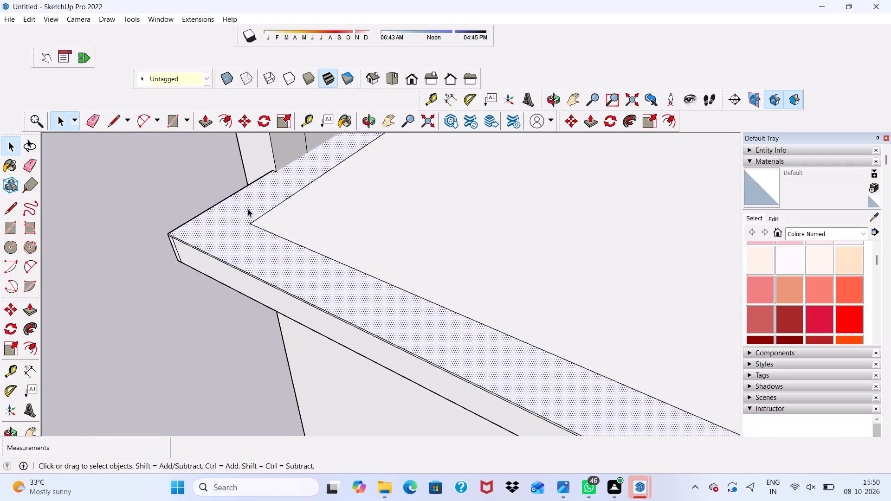
Draw a 9" line extending the front border line from its inner corner to the slab edge beside the tall wall.
click(112, 122)
scroll(256, 208, up, 1)
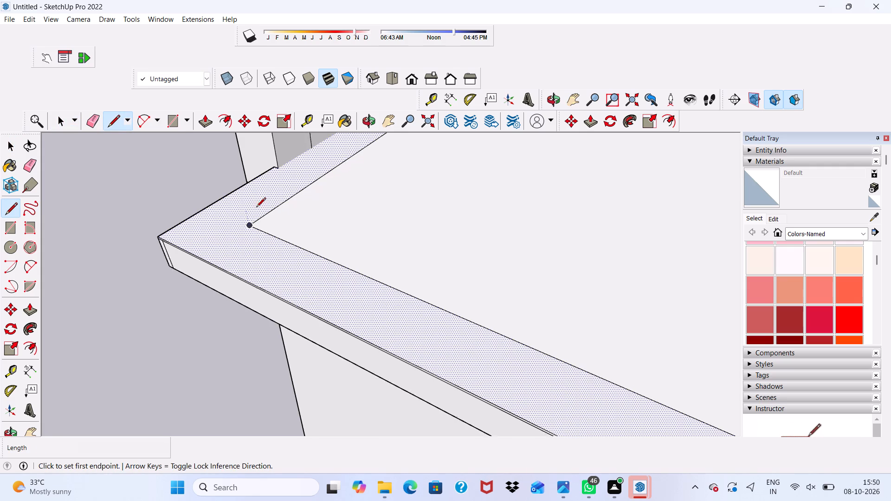
scroll(256, 208, up, 1)
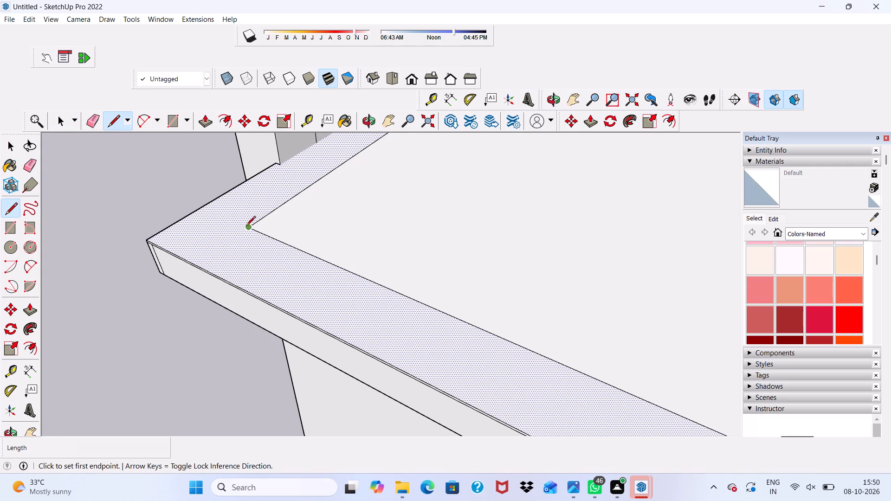
click(250, 226)
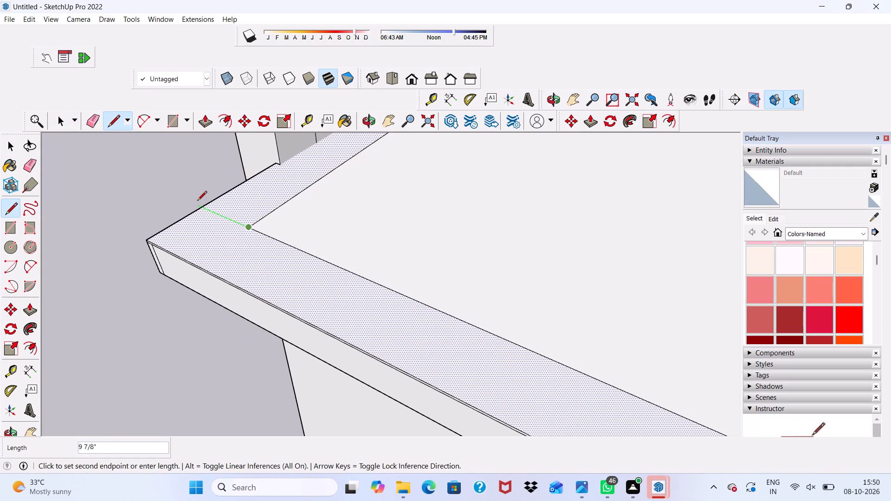
click(203, 206)
scroll(223, 192, down, 1)
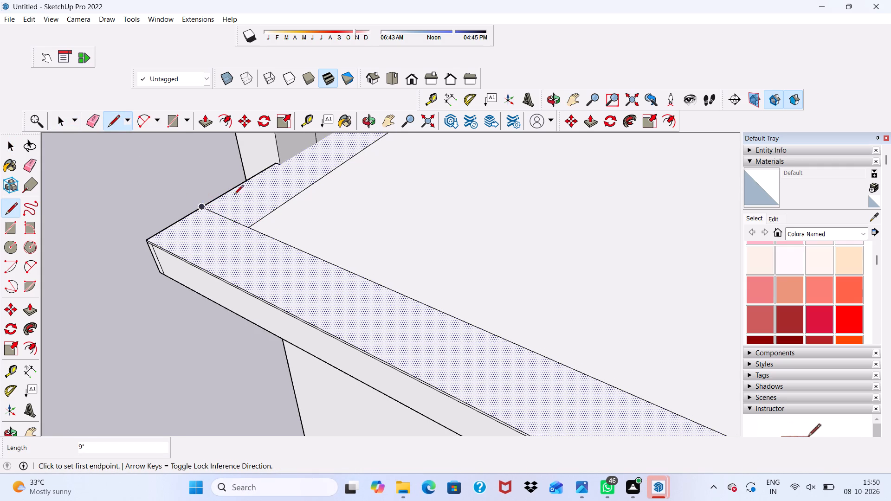
Draw a 9" line extending the terrace-side border line from its inner back corner to the slab's back edge.
scroll(234, 195, down, 2)
scroll(199, 196, up, 1)
scroll(207, 180, down, 3)
scroll(221, 226, up, 6)
scroll(231, 172, up, 5)
middle_drag(129, 213, 280, 283)
scroll(322, 233, down, 4)
middle_drag(316, 243, 305, 196)
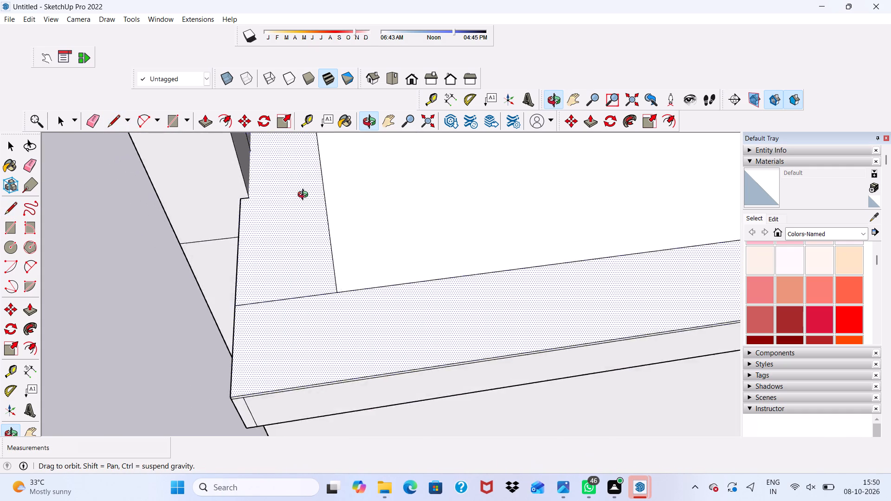
middle_drag(305, 196, 157, 186)
scroll(330, 248, down, 16)
scroll(384, 225, down, 2)
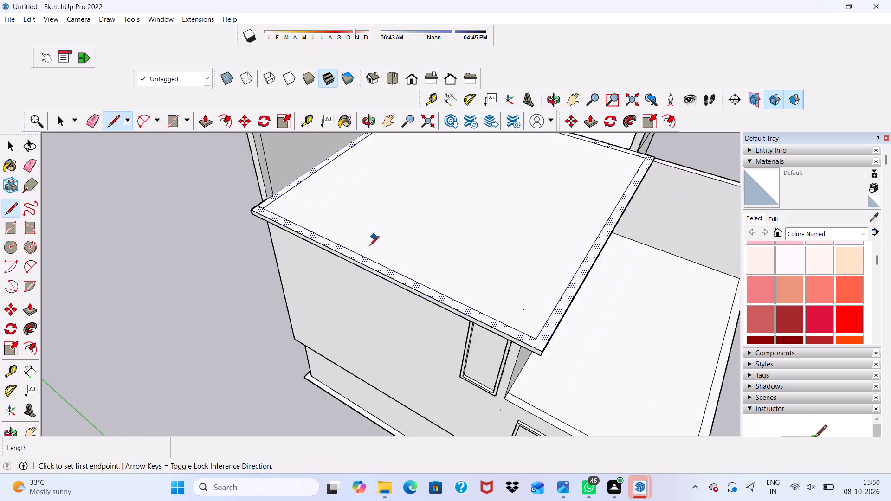
scroll(369, 246, down, 1)
scroll(514, 359, up, 3)
scroll(538, 307, up, 5)
scroll(538, 306, down, 13)
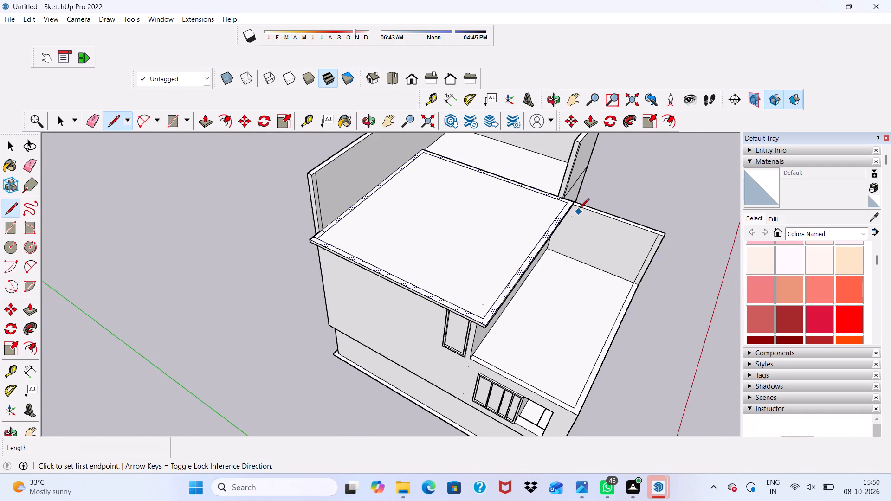
scroll(580, 209, up, 18)
scroll(541, 191, up, 3)
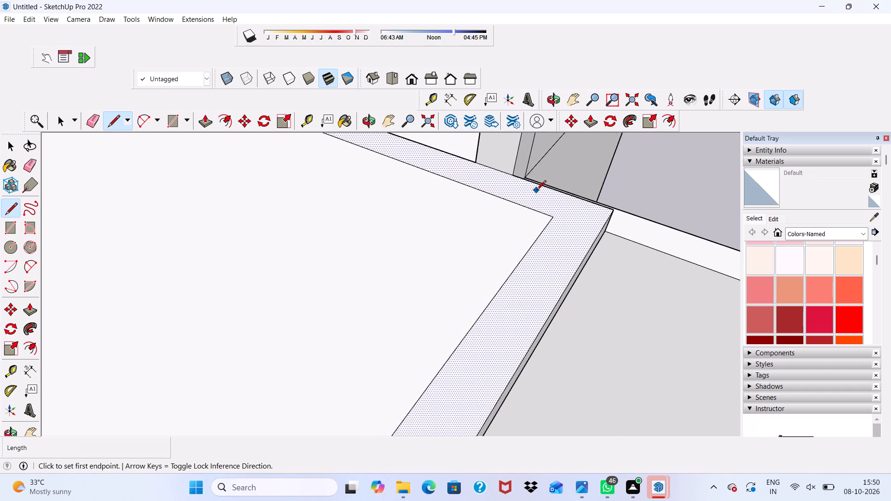
click(553, 216)
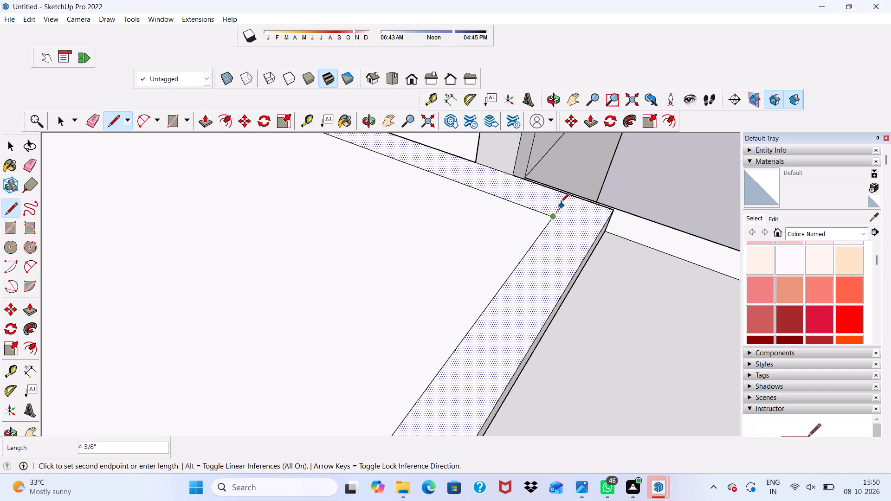
scroll(566, 195, up, 4)
click(566, 195)
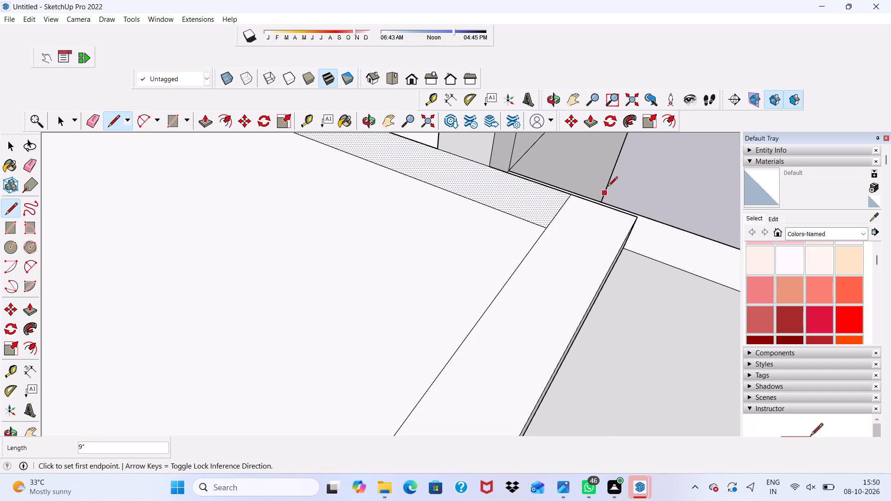
key(space)
Erase the offset border line along the roof slab's back edge, including its leftover pieces near the terrace-side corner.
scroll(595, 206, down, 13)
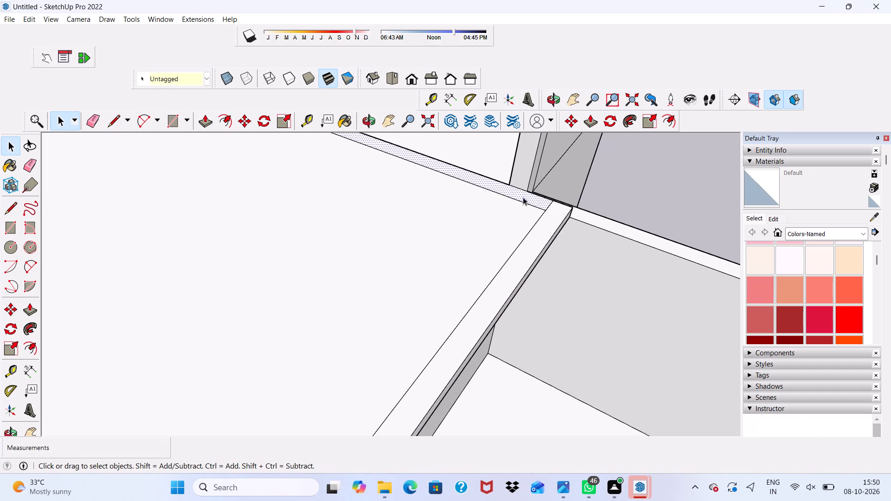
click(92, 122)
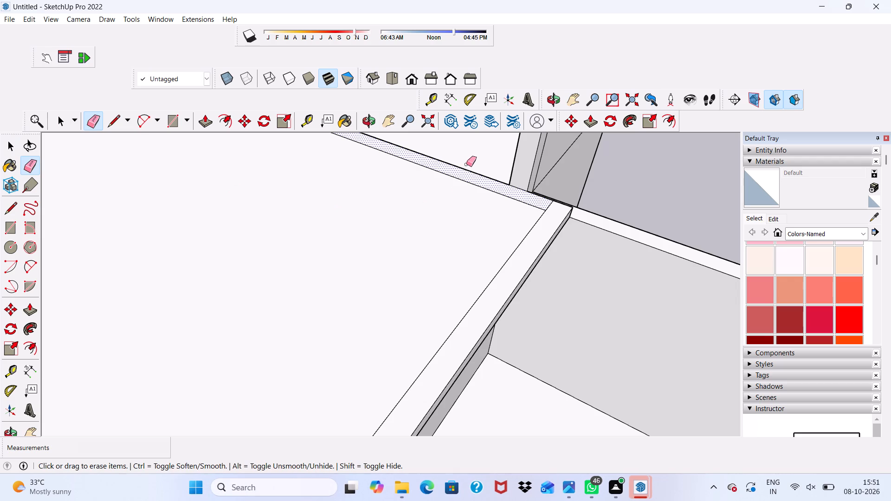
drag(463, 173, 460, 182)
scroll(590, 202, up, 1)
scroll(542, 193, up, 1)
drag(529, 204, 515, 215)
drag(504, 199, 488, 196)
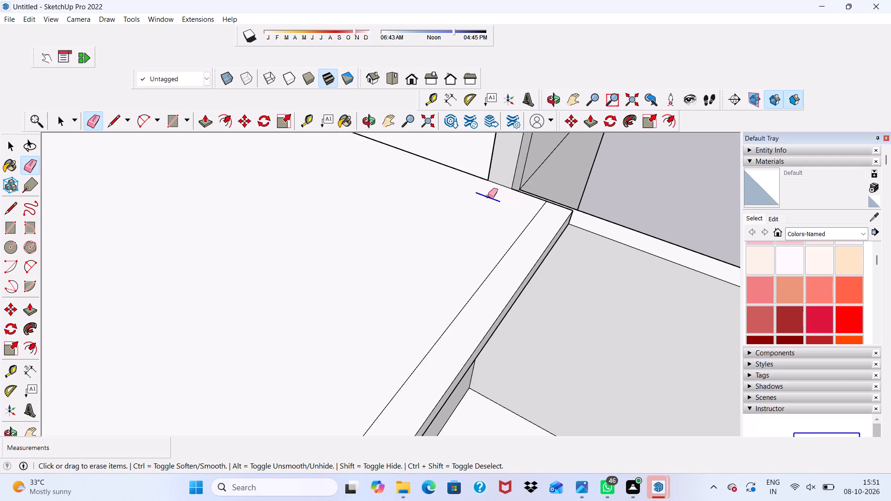
drag(488, 196, 470, 196)
Erase the offset border line running beside the tall wall, including its leftover piece at the front corner.
scroll(491, 183, down, 14)
scroll(413, 238, down, 2)
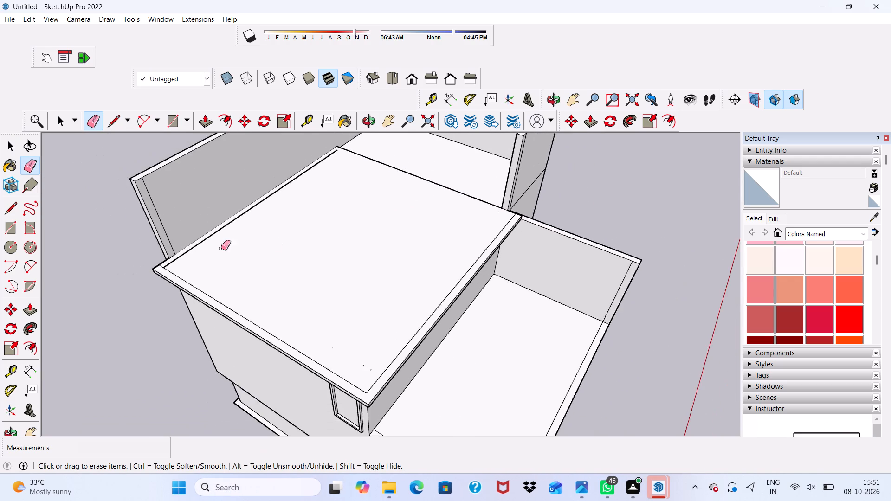
scroll(187, 273, up, 13)
drag(188, 236, 194, 245)
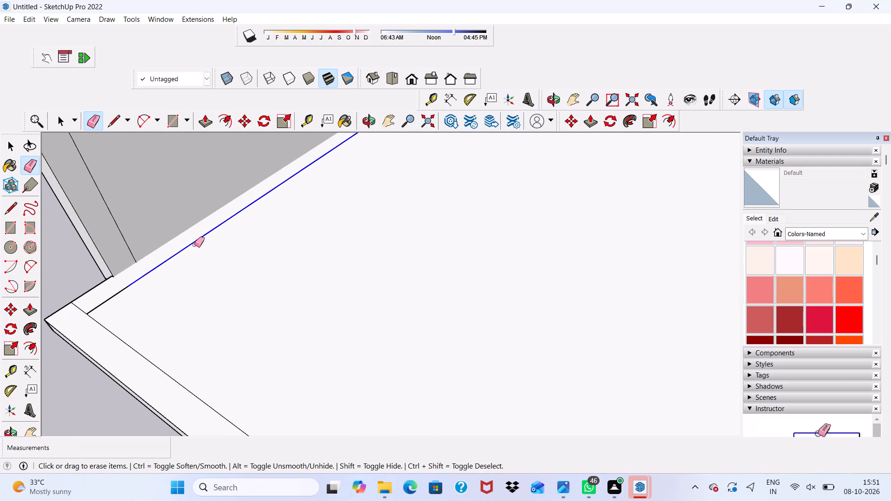
drag(194, 245, 195, 247)
drag(123, 288, 107, 300)
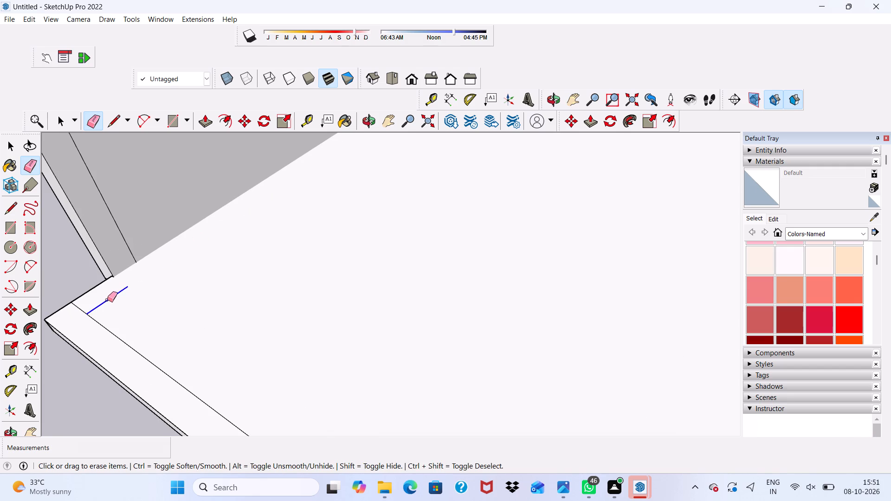
drag(107, 300, 102, 302)
drag(102, 302, 95, 307)
scroll(127, 265, down, 15)
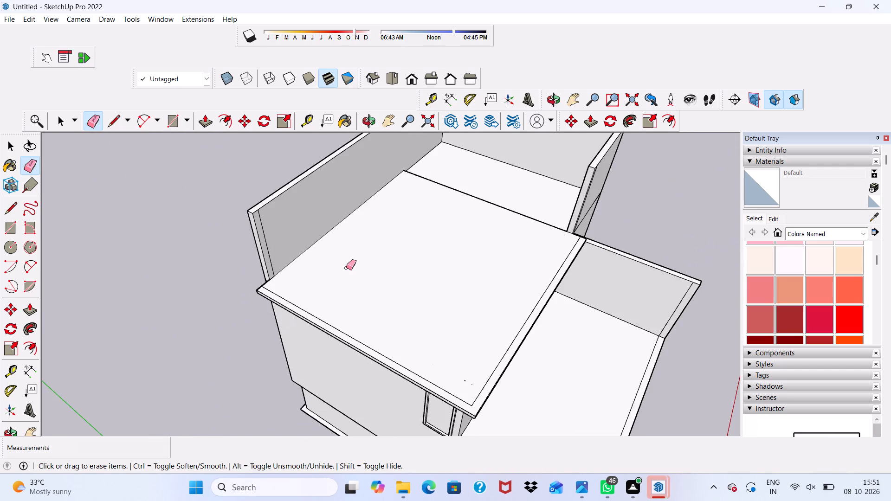
Push/Pull the L-shaped border face along the roof slab's front and terrace-side edges up by 5'.
middle_drag(346, 268, 395, 175)
scroll(437, 214, up, 2)
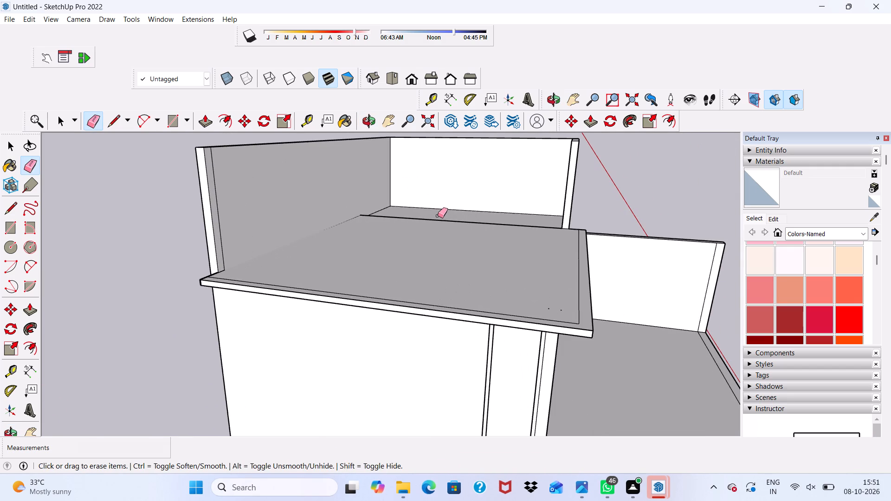
key(space)
scroll(609, 295, up, 8)
scroll(529, 316, down, 4)
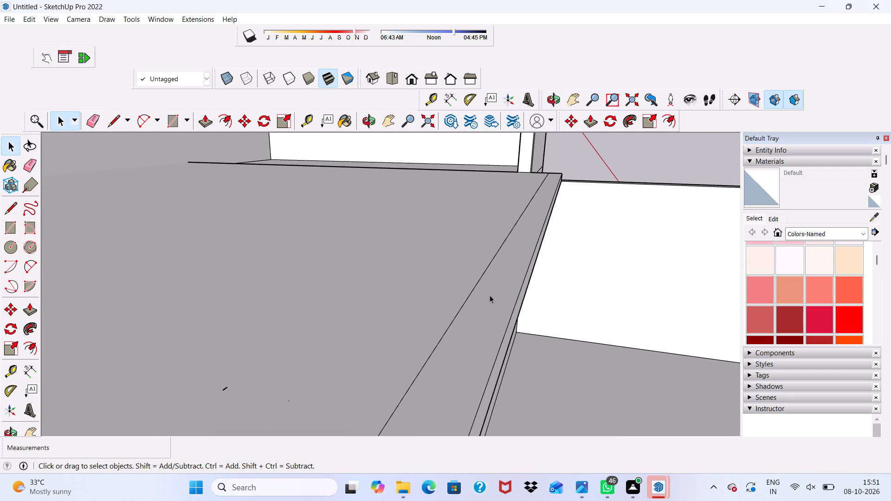
click(490, 301)
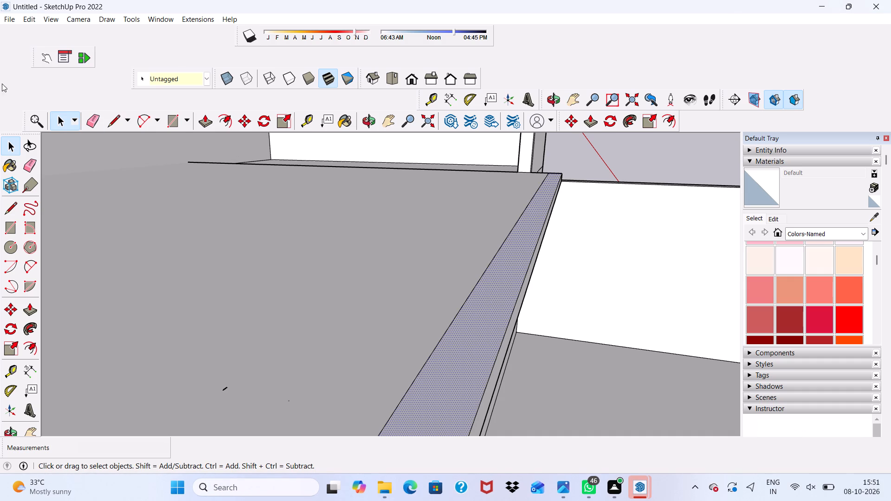
click(206, 117)
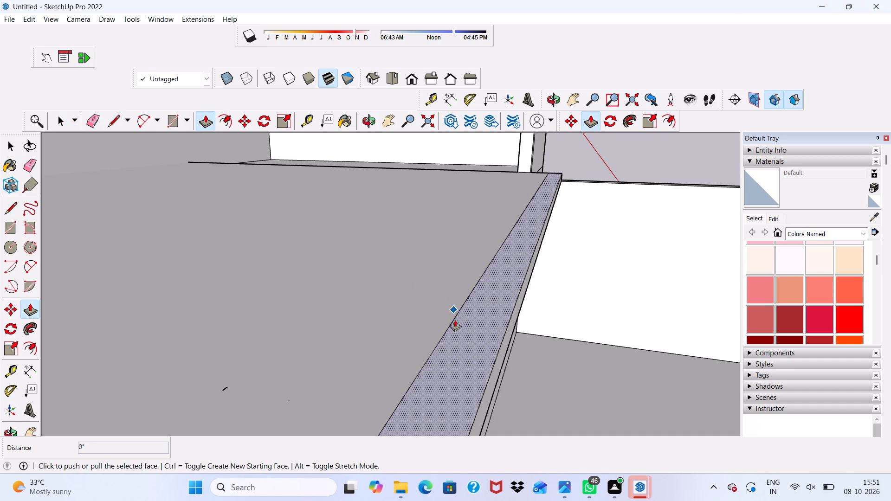
click(460, 345)
scroll(422, 289, down, 7)
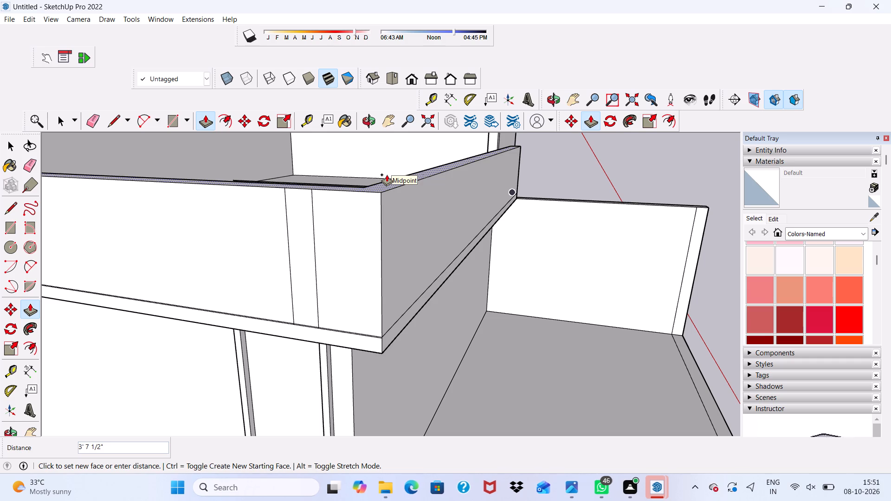
text(5')
key(Return)
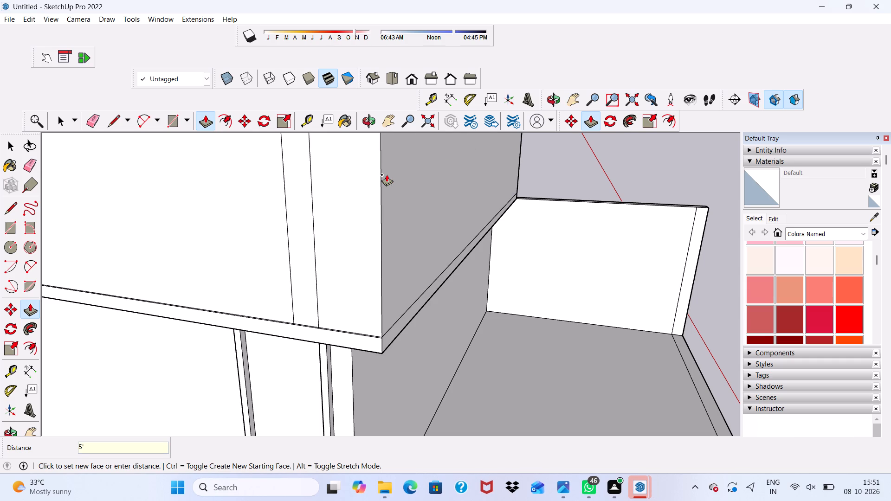
Examine the raised roof parapet and the facade from the front and from below.
scroll(387, 174, down, 6)
scroll(409, 217, down, 4)
middle_drag(409, 217, 394, 173)
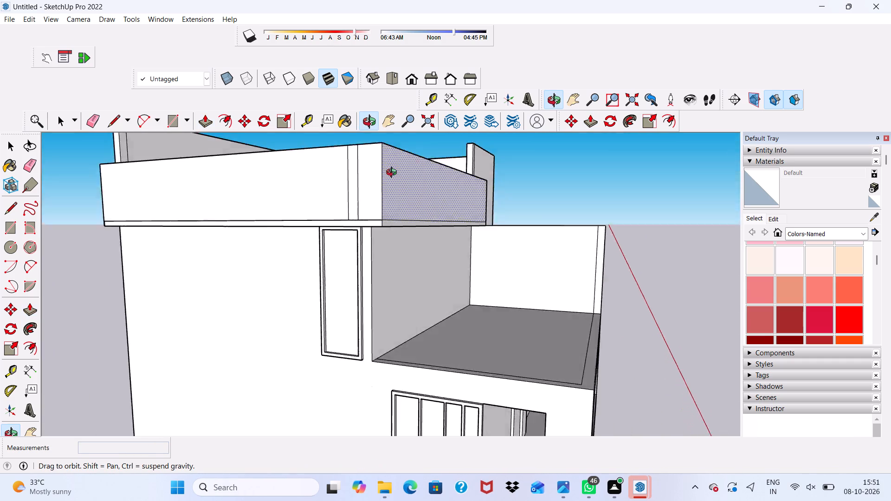
middle_drag(394, 173, 422, 157)
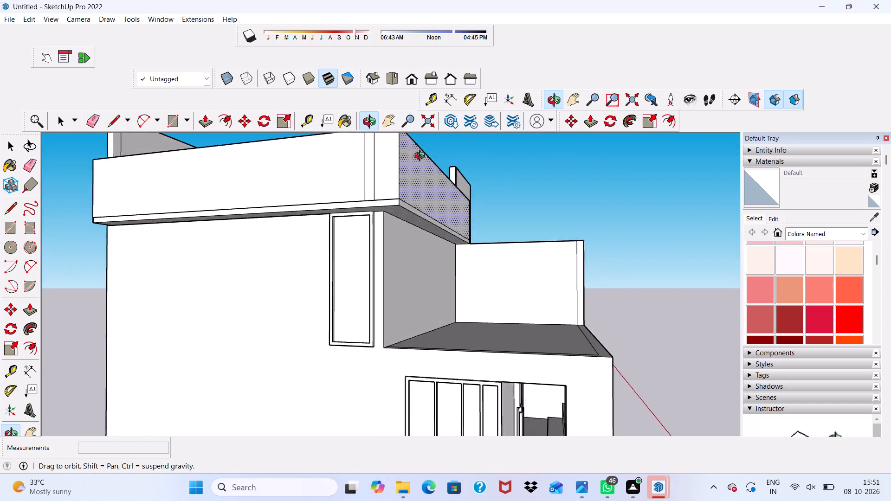
middle_drag(422, 157, 455, 164)
scroll(328, 235, down, 4)
middle_drag(297, 252, 294, 174)
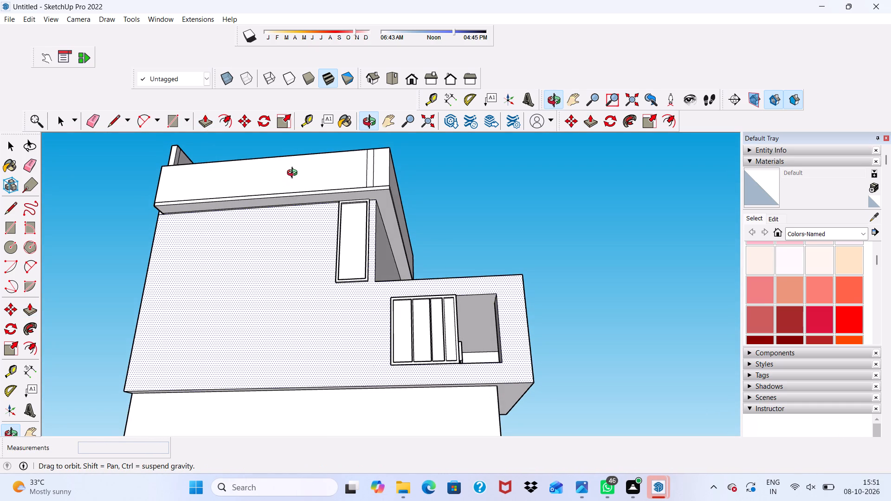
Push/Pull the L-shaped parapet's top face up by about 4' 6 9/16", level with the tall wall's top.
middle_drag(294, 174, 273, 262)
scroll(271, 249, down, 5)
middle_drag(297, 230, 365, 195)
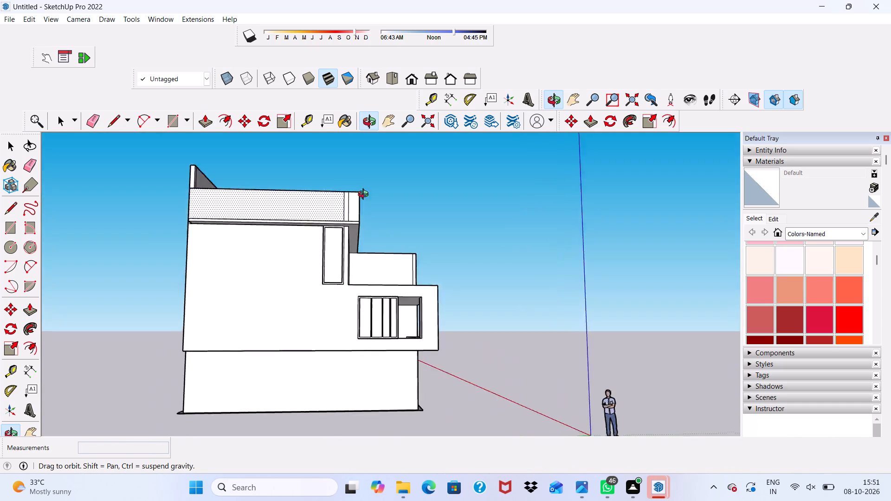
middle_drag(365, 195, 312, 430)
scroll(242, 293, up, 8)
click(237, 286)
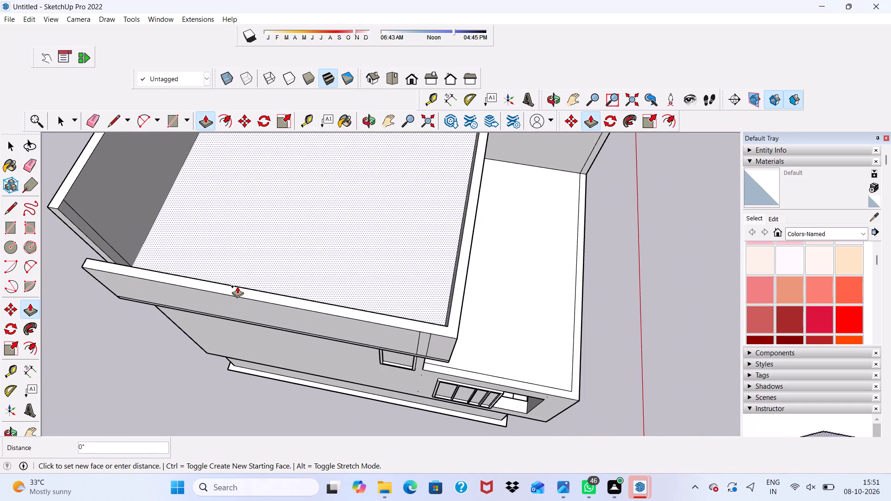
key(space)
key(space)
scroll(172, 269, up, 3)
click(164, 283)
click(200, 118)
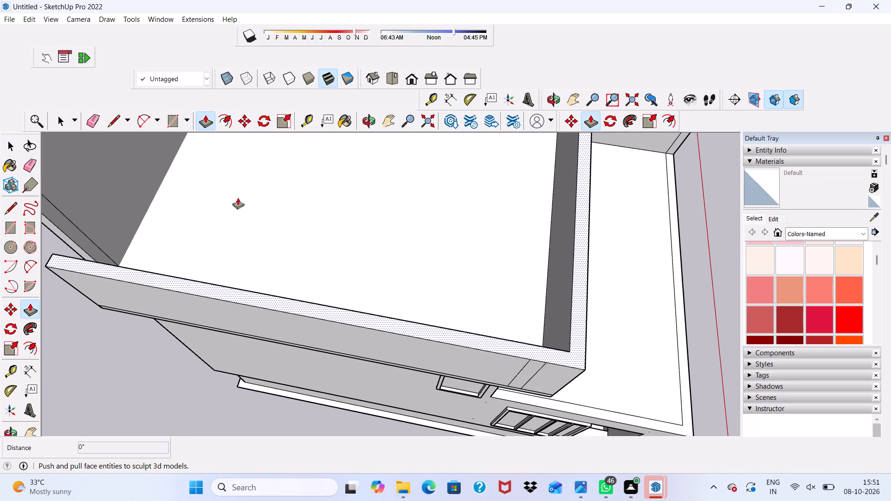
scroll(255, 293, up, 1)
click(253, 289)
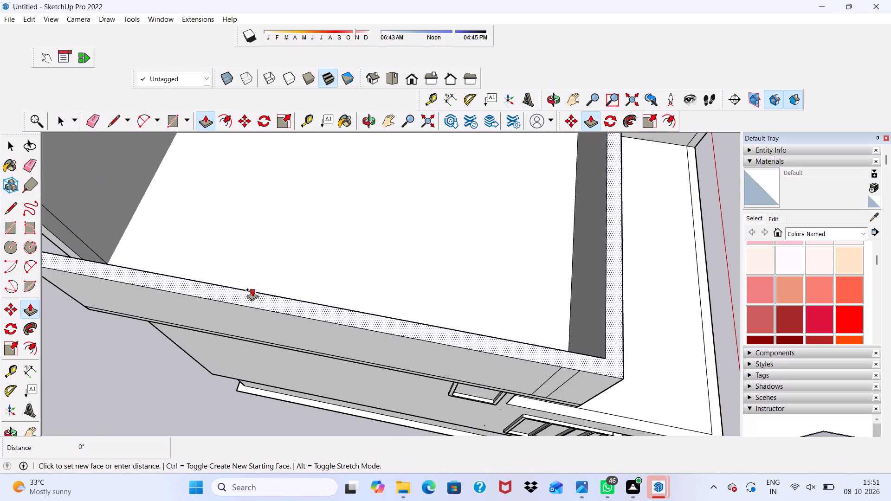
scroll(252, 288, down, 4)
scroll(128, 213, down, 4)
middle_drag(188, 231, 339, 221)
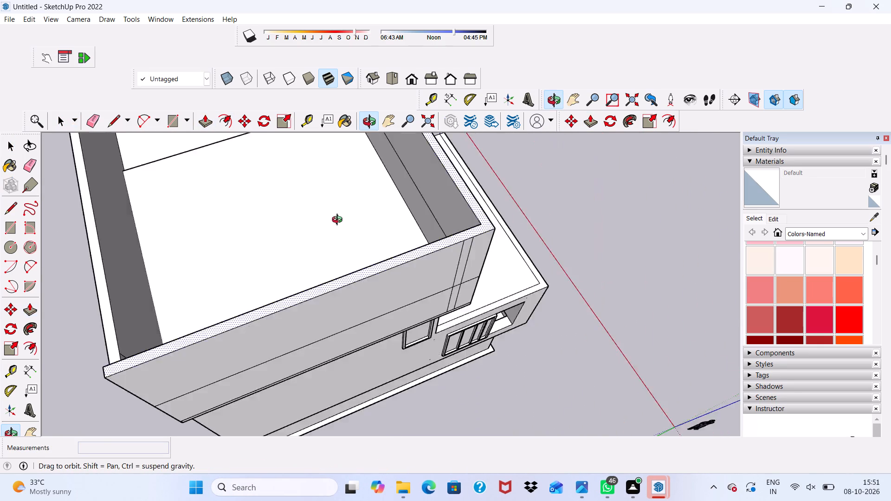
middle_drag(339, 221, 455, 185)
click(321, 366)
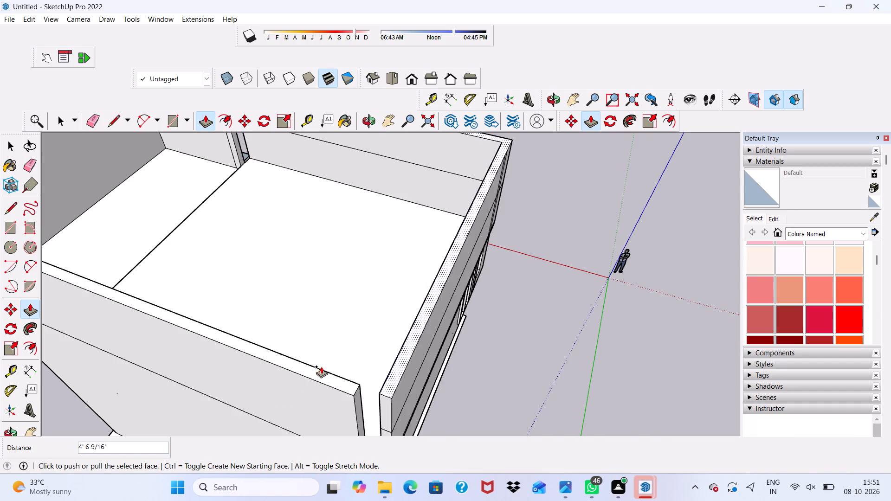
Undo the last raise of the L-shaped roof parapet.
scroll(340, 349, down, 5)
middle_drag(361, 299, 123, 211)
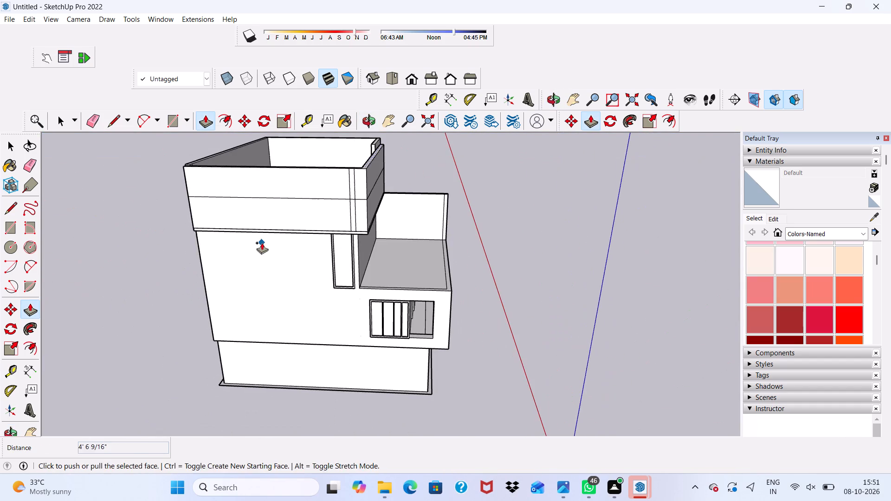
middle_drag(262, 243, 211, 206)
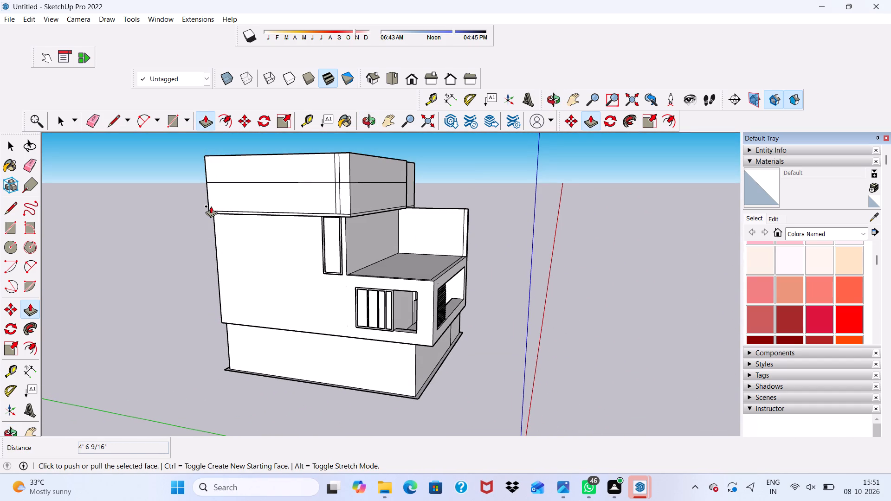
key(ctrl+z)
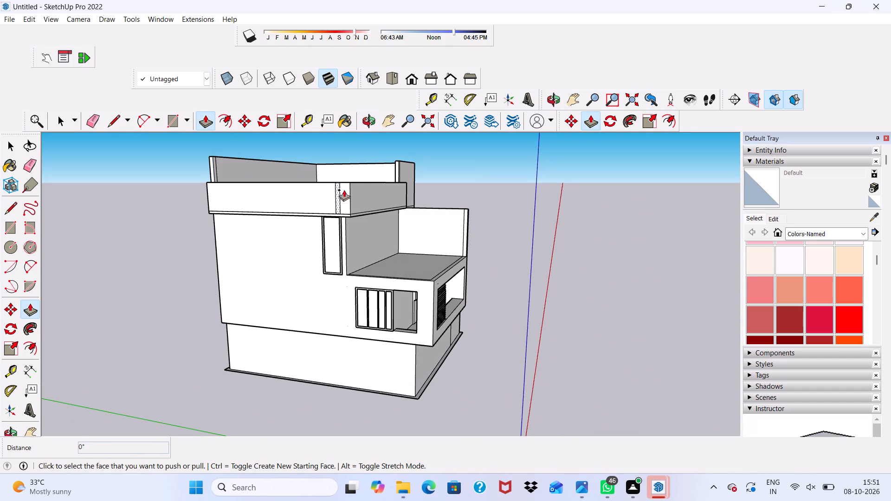
Push/Pull the top face of the tall wall surrounding the roof down by about 5' 11 5/16", near the front parapet's height.
middle_drag(239, 161, 401, 274)
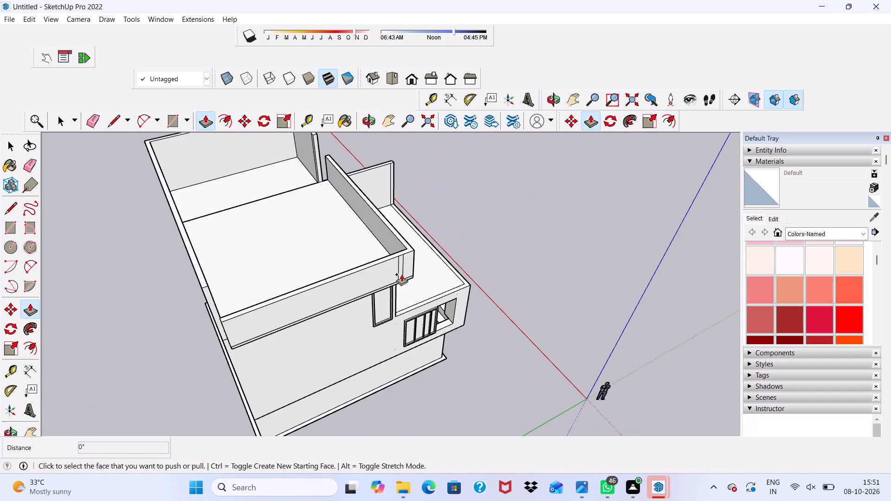
scroll(261, 205, up, 3)
scroll(261, 204, down, 3)
middle_drag(261, 204, 107, 173)
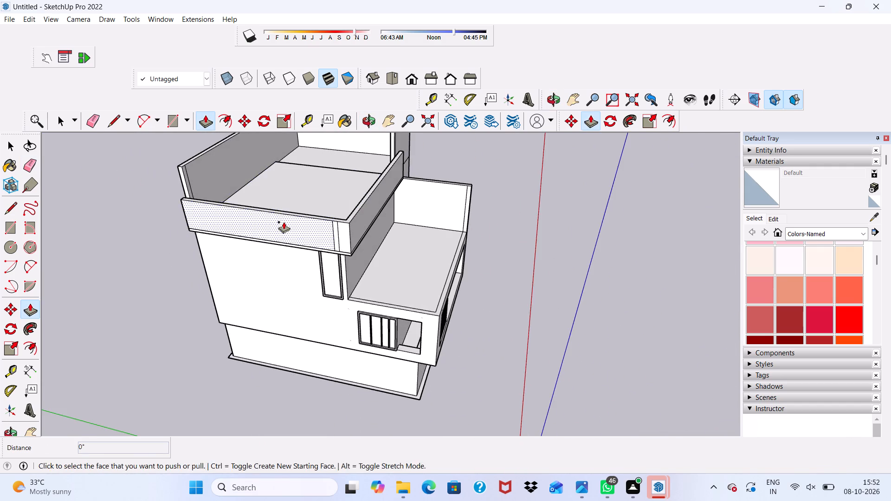
middle_drag(284, 222, 59, 139)
scroll(385, 186, up, 3)
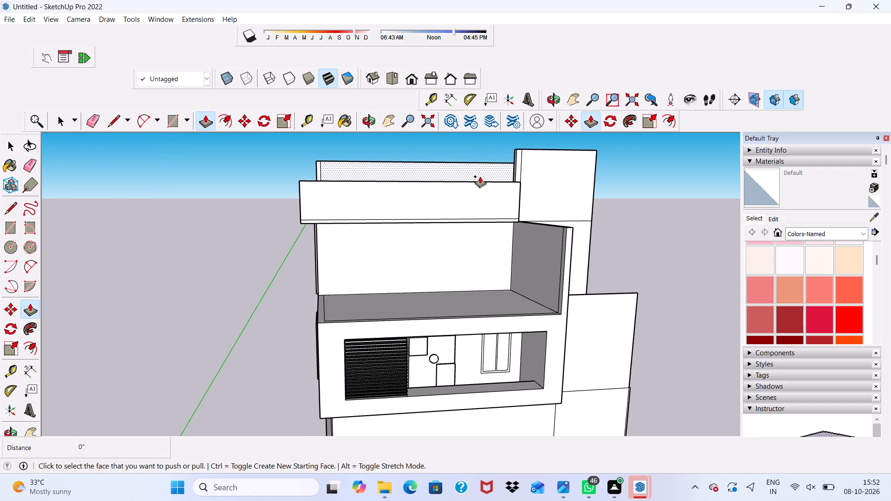
key(space)
scroll(480, 176, up, 4)
scroll(463, 179, down, 3)
middle_drag(374, 255, 534, 332)
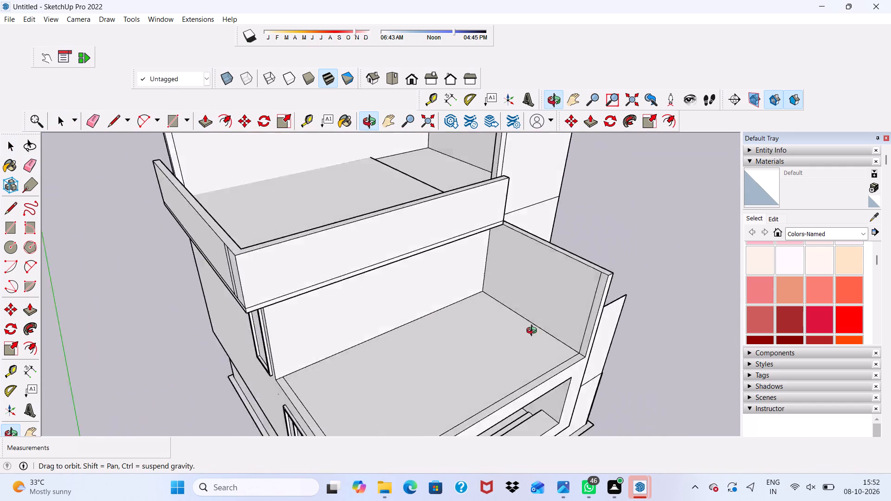
middle_drag(534, 332, 639, 334)
scroll(159, 271, up, 3)
scroll(156, 265, down, 8)
scroll(241, 212, up, 8)
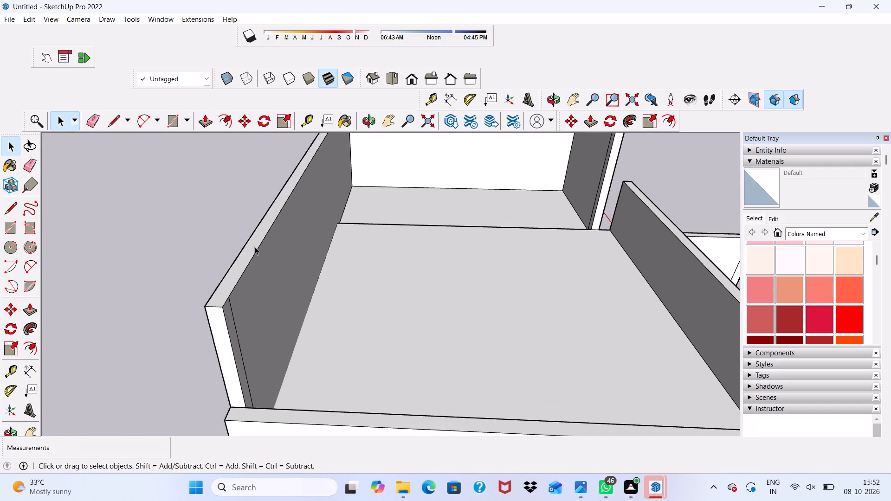
click(255, 247)
click(204, 116)
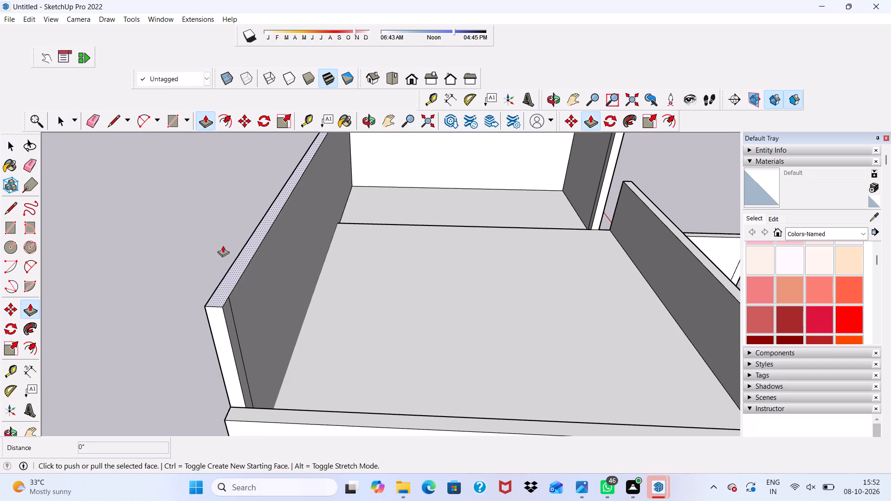
drag(231, 273, 253, 360)
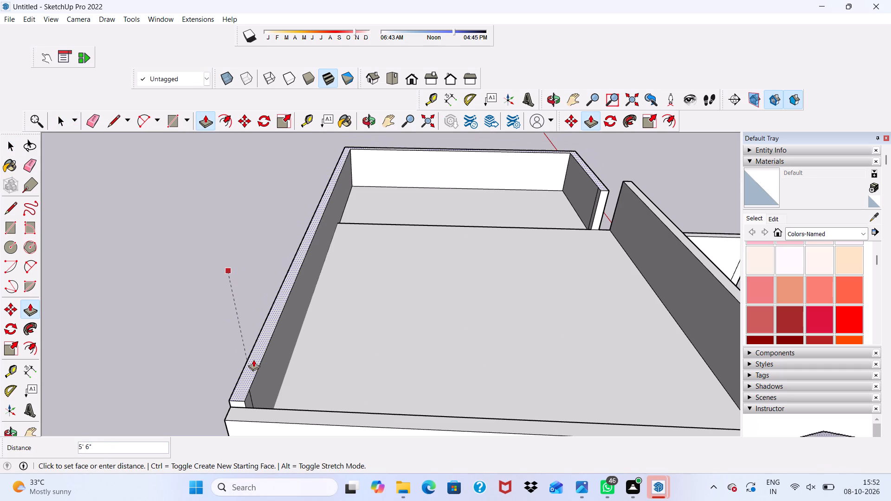
drag(253, 360, 254, 366)
Push/Pull the roof slab's exposed end face at the front corner out by about 8 1/8", flush with the tall wall's outer face.
scroll(226, 306, down, 3)
middle_drag(237, 328, 396, 262)
scroll(543, 286, up, 4)
scroll(496, 271, down, 1)
scroll(511, 269, up, 2)
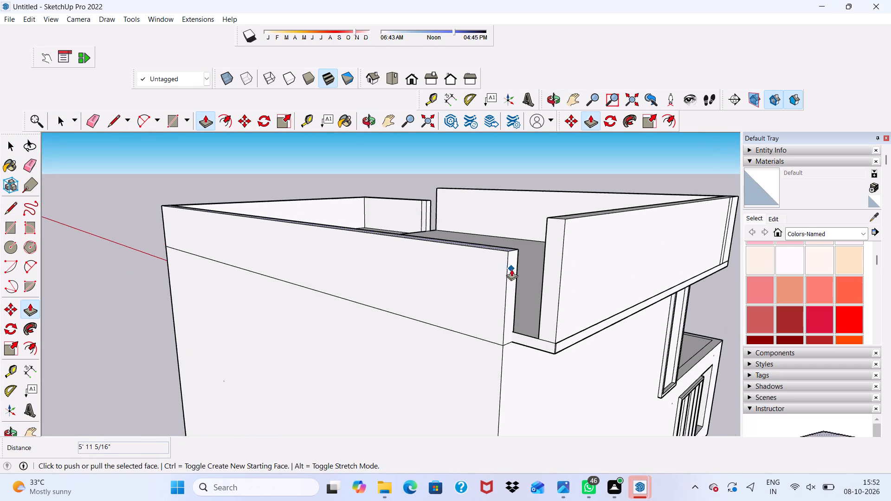
scroll(511, 269, up, 1)
scroll(512, 272, down, 1)
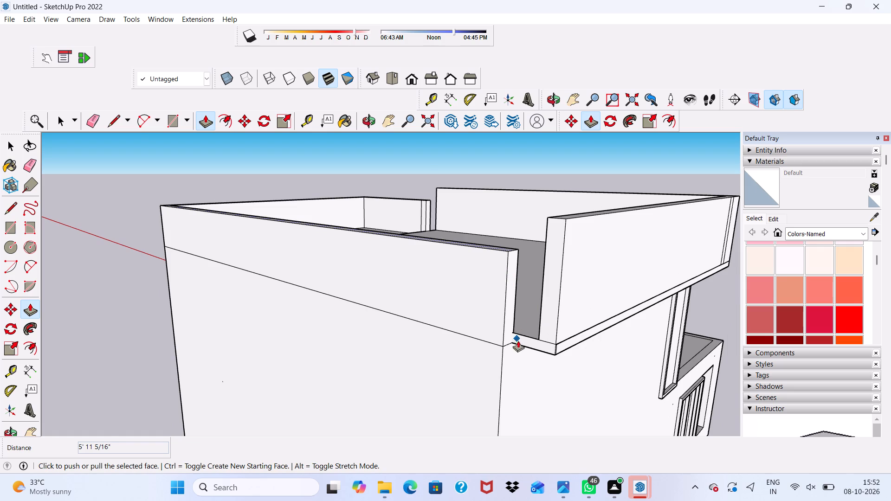
scroll(518, 340, up, 5)
click(529, 337)
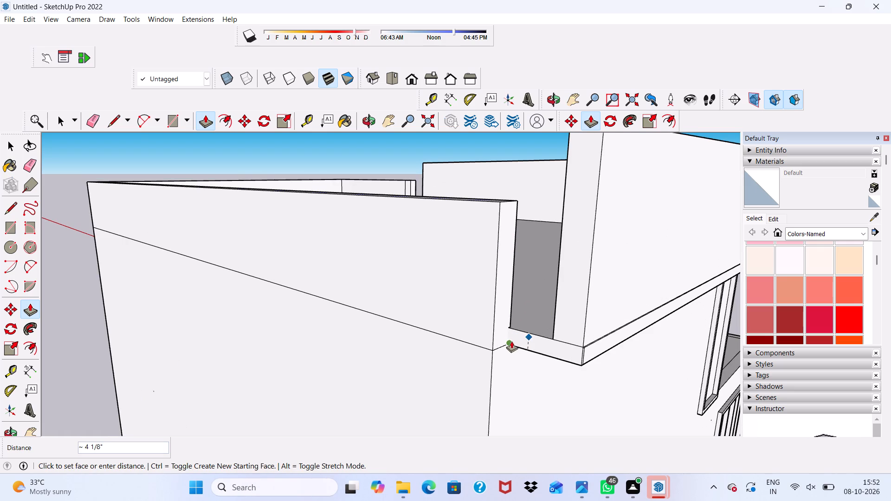
key(space)
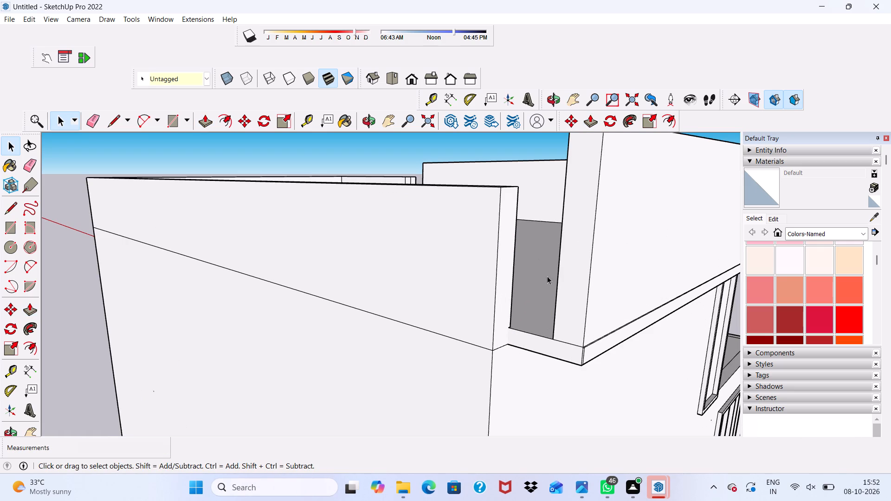
click(572, 313)
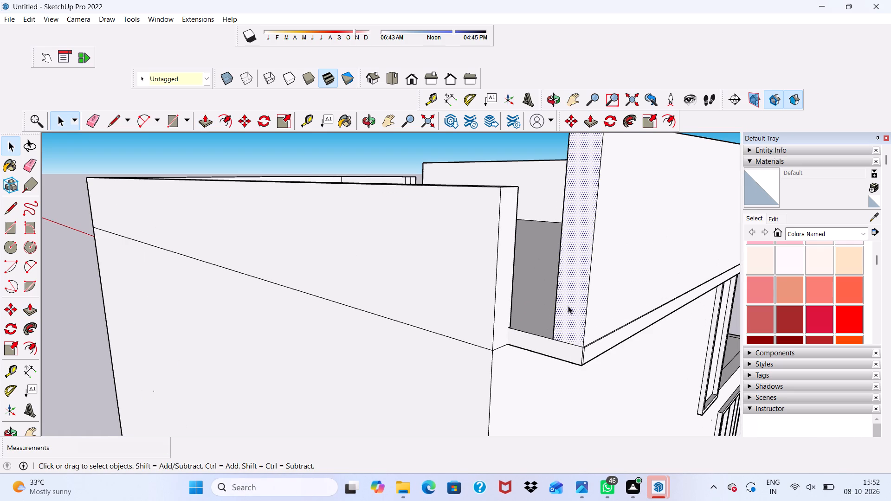
click(532, 347)
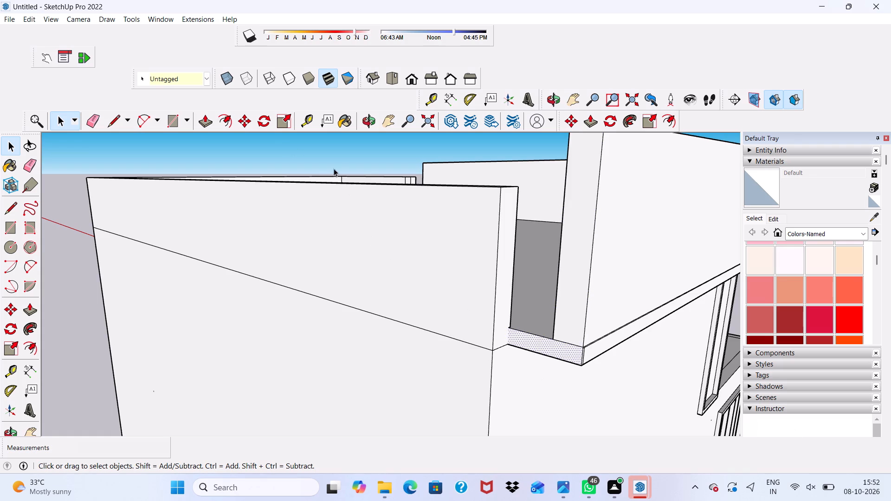
click(205, 115)
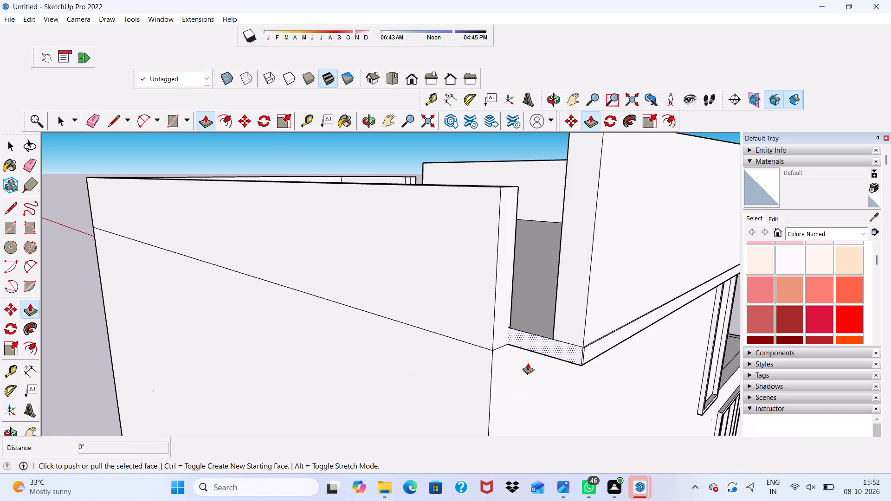
click(534, 340)
click(493, 320)
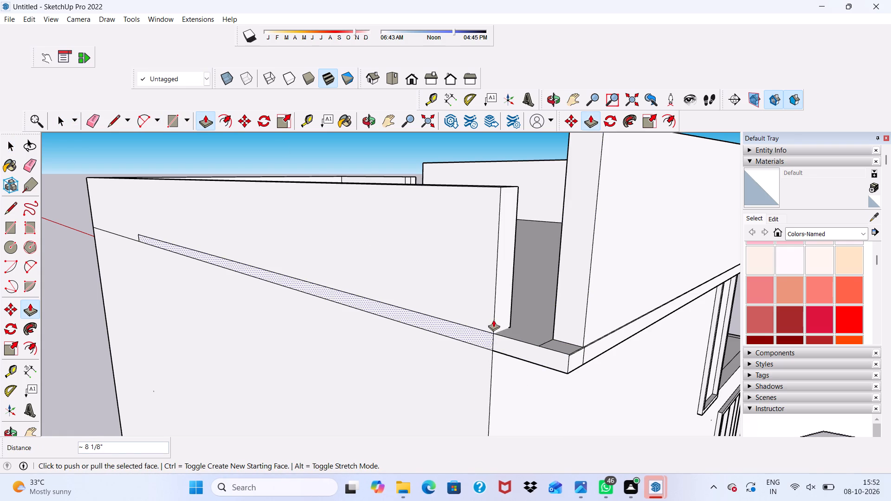
key(space)
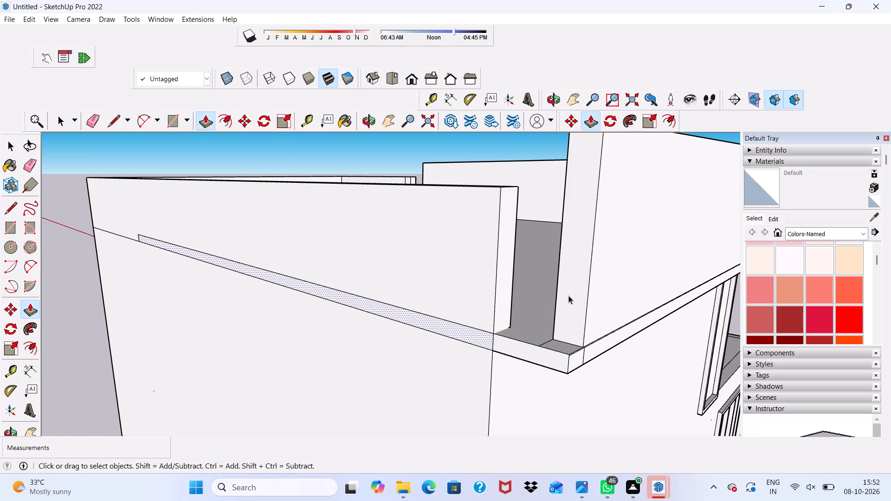
Push/Pull the front parapet's end face out by about 8 1/8", flush with the tall wall's outer face.
click(568, 295)
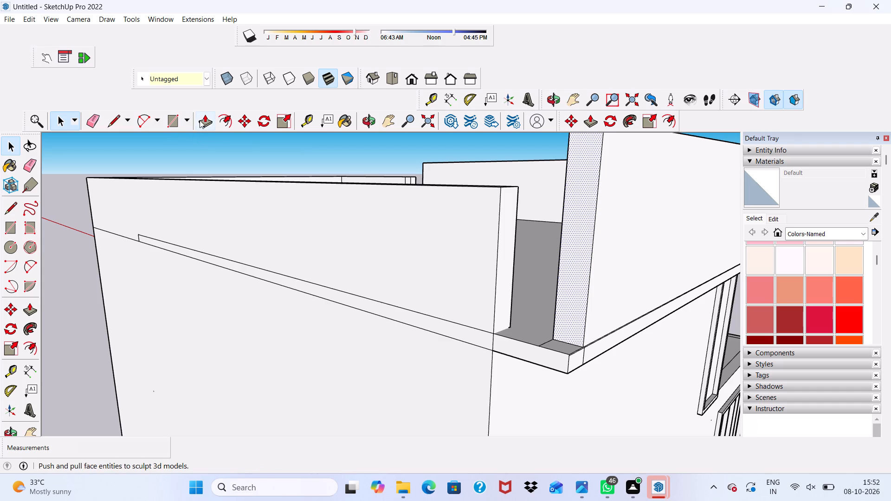
click(200, 120)
click(573, 280)
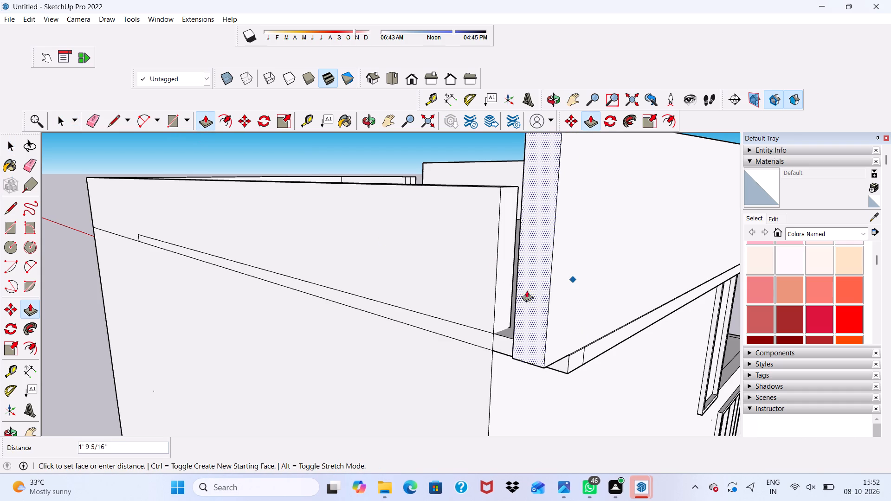
scroll(489, 225, down, 3)
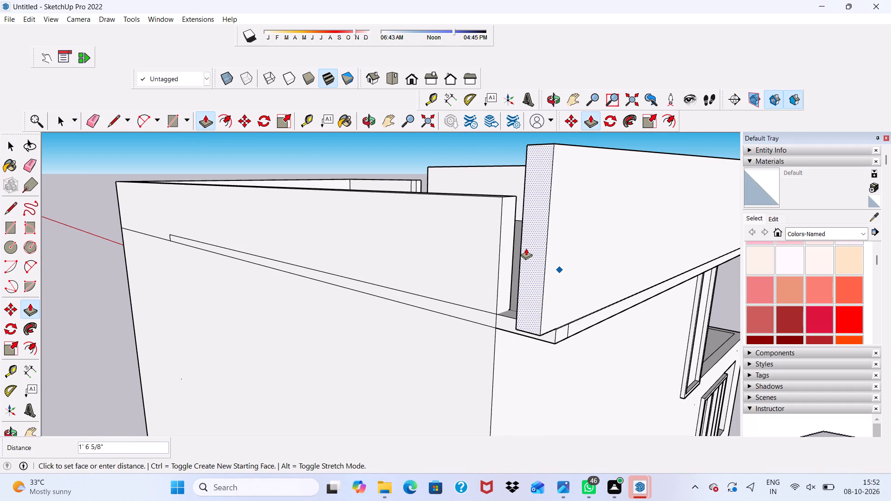
click(485, 237)
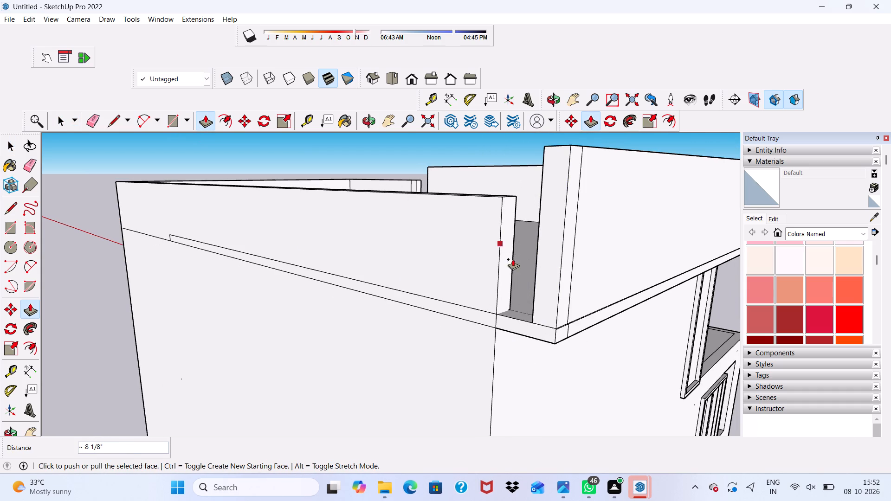
Push/Pull the narrow inner face at the front parapet's extended end about 1' 5 7/8" toward the tall wall, filling the corner gap.
scroll(517, 263, up, 5)
scroll(530, 289, down, 3)
middle_drag(534, 297, 718, 324)
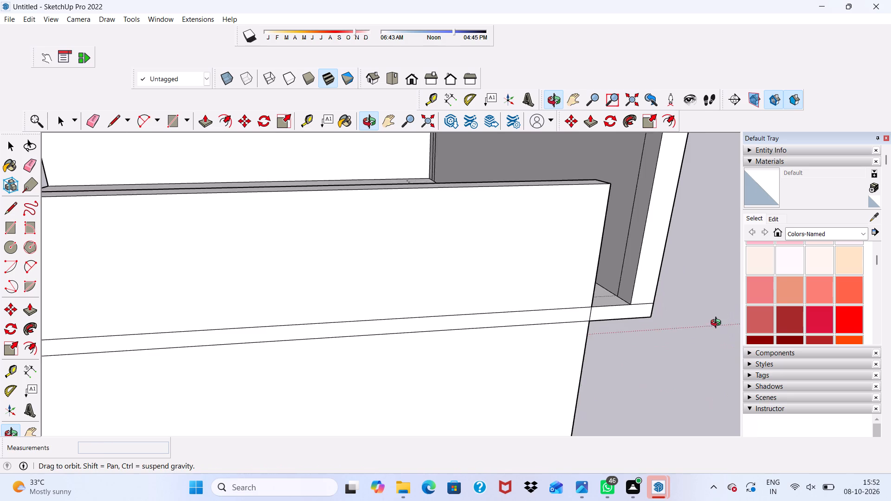
middle_drag(718, 324, 665, 324)
scroll(637, 307, up, 3)
click(637, 299)
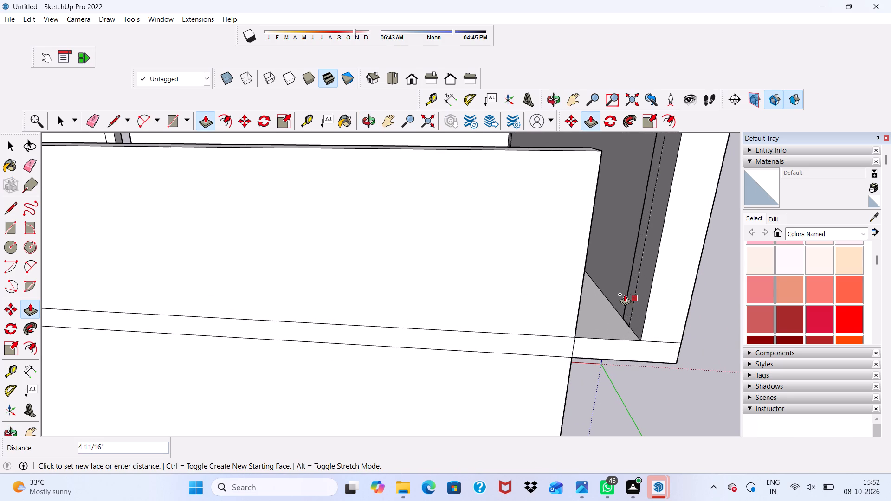
key(space)
click(637, 306)
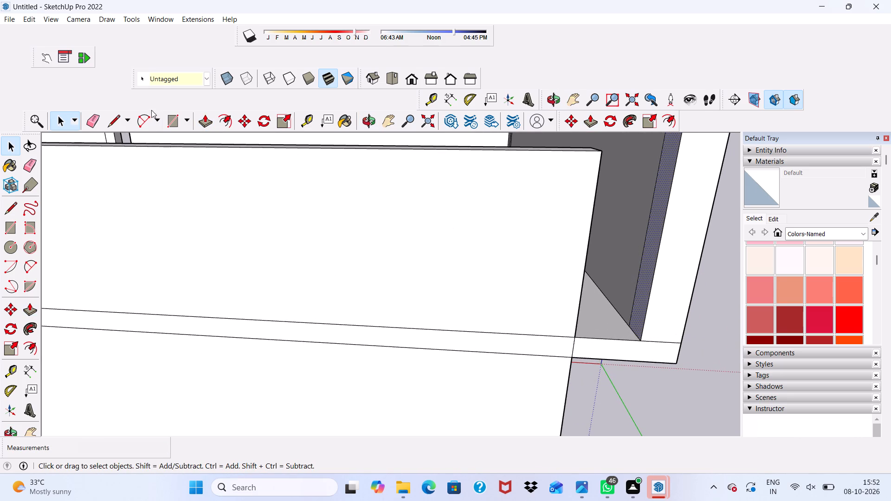
click(204, 117)
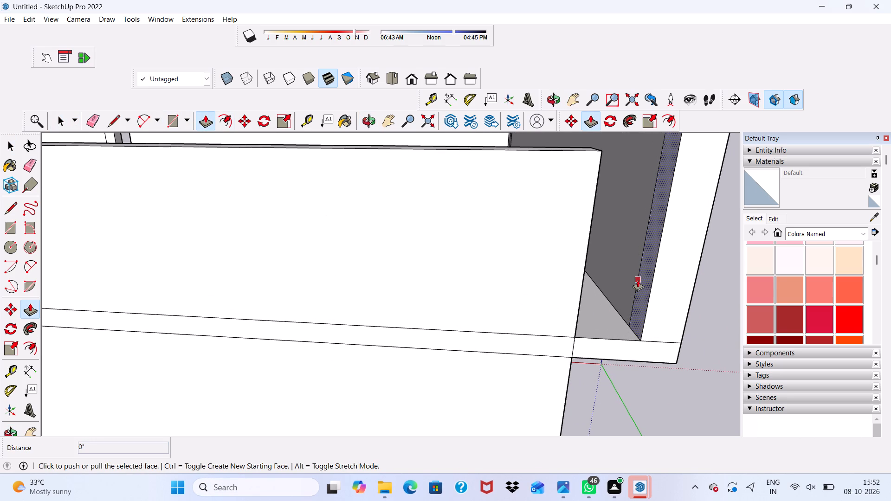
click(646, 279)
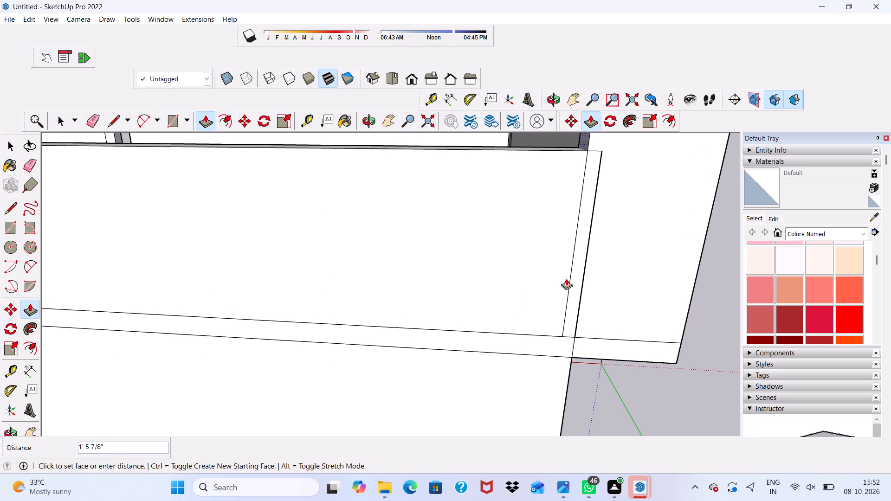
click(566, 278)
scroll(569, 294, down, 4)
scroll(589, 217, down, 2)
middle_drag(583, 212, 561, 316)
scroll(572, 281, down, 1)
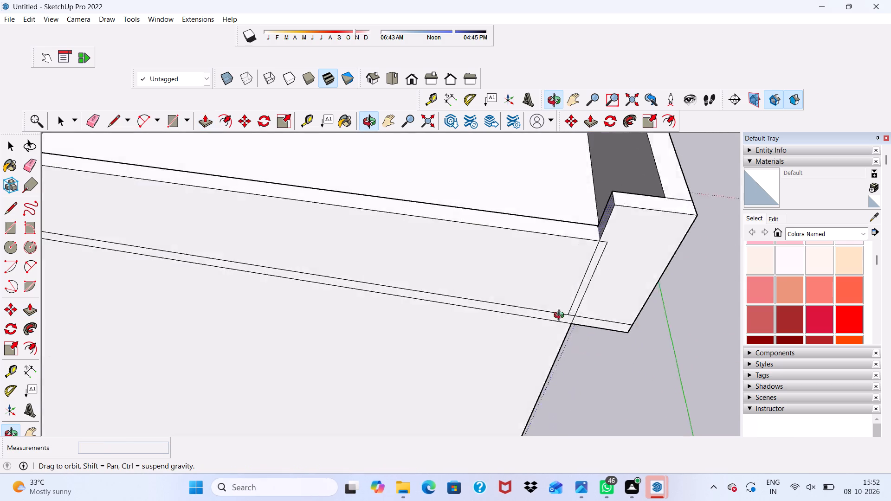
Push/Pull the tall roof wall's lowered top face up 1' 4 3/4", level with the front parapet's corner.
middle_drag(561, 316, 555, 331)
scroll(509, 253, up, 4)
click(514, 222)
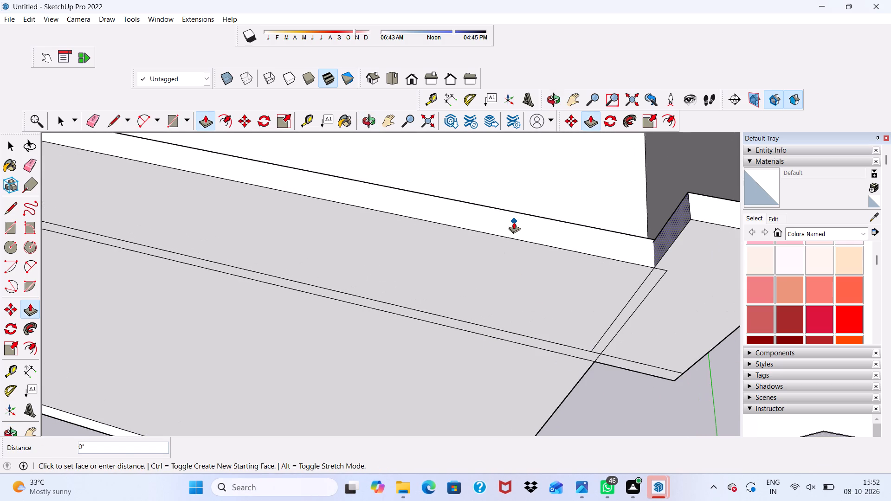
key(space)
click(514, 222)
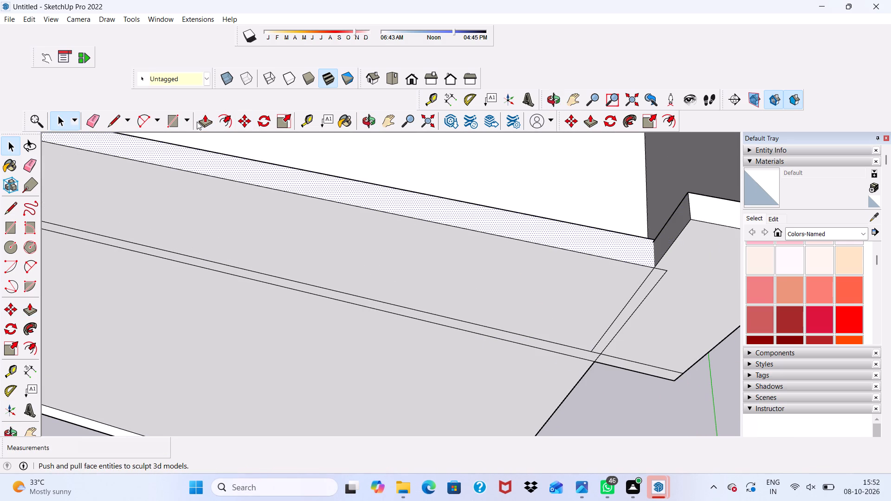
click(200, 119)
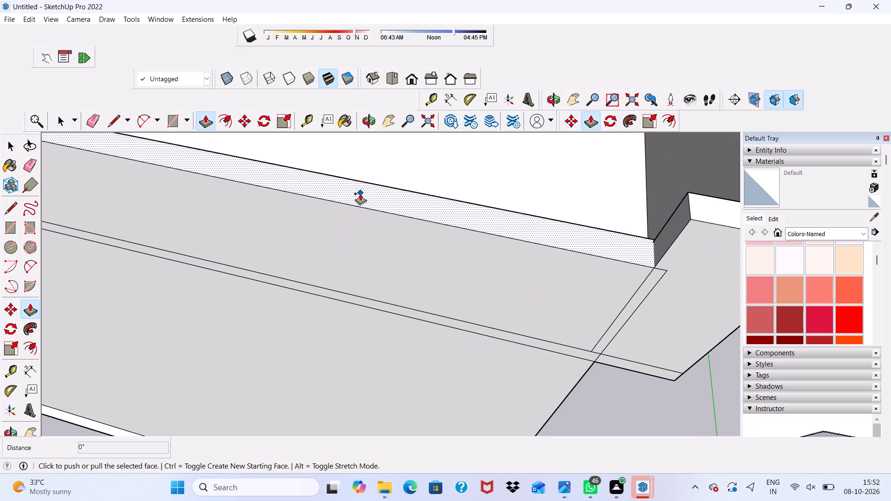
click(360, 193)
scroll(485, 172, down, 1)
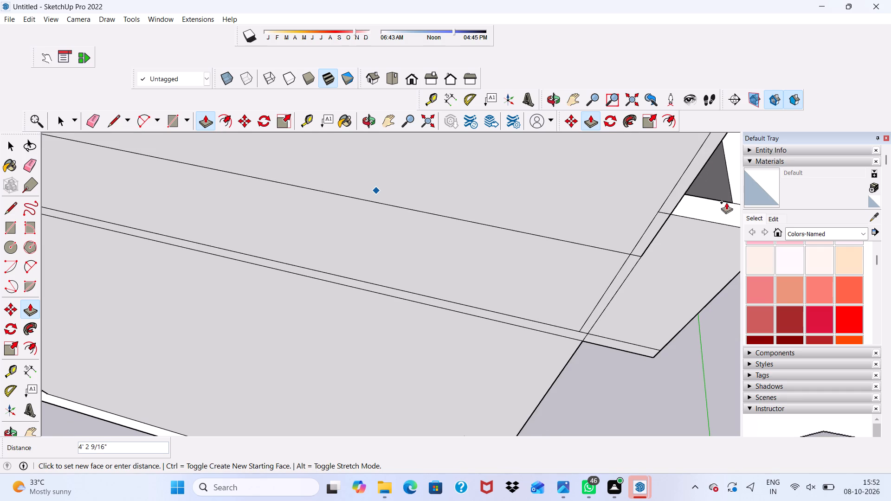
click(718, 212)
scroll(519, 217, down, 11)
Erase the horizontal and vertical seam lines on the tall wall's outer face beside the front corner.
middle_drag(567, 222, 397, 165)
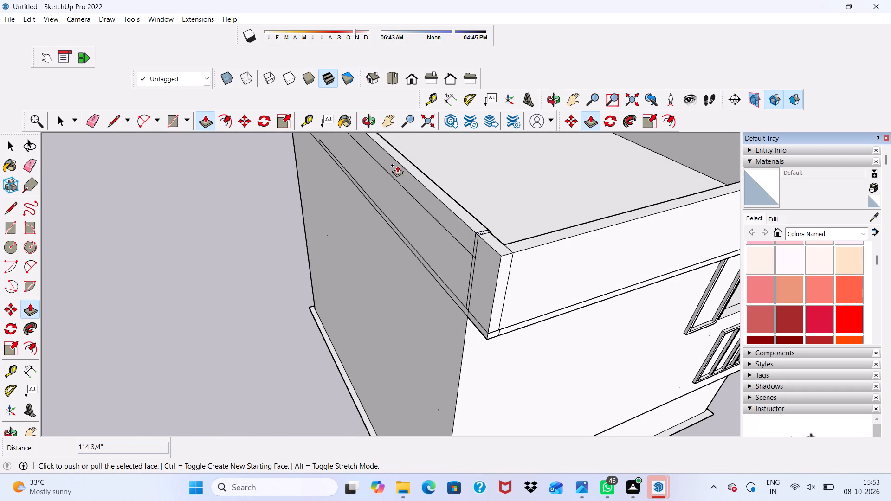
click(96, 119)
scroll(483, 283, up, 3)
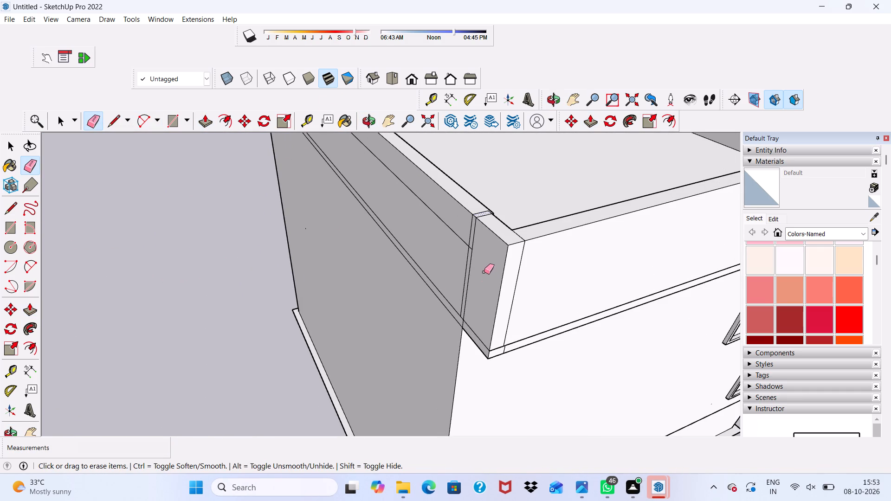
drag(483, 269, 457, 239)
drag(453, 226, 457, 234)
scroll(461, 234, up, 2)
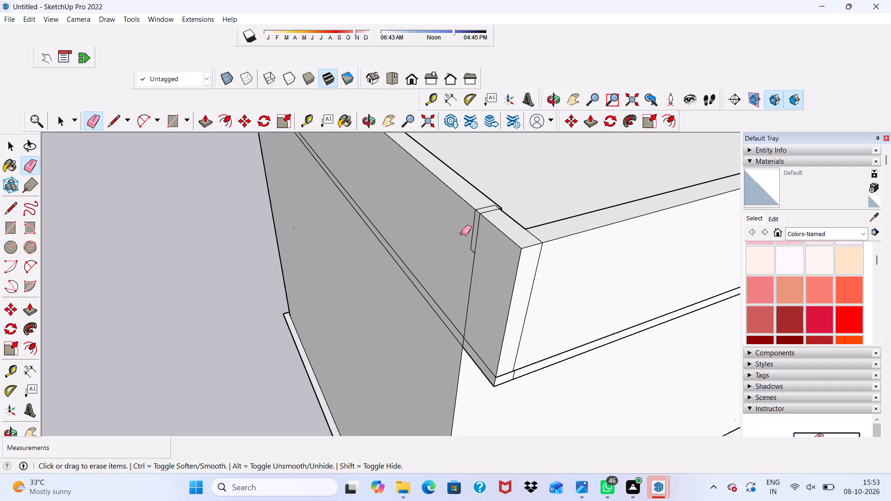
scroll(461, 233, up, 1)
drag(469, 226, 479, 241)
Erase the short seam lines across the wall's top near the corner and the leftover bent edge on its outer face.
scroll(482, 212, up, 3)
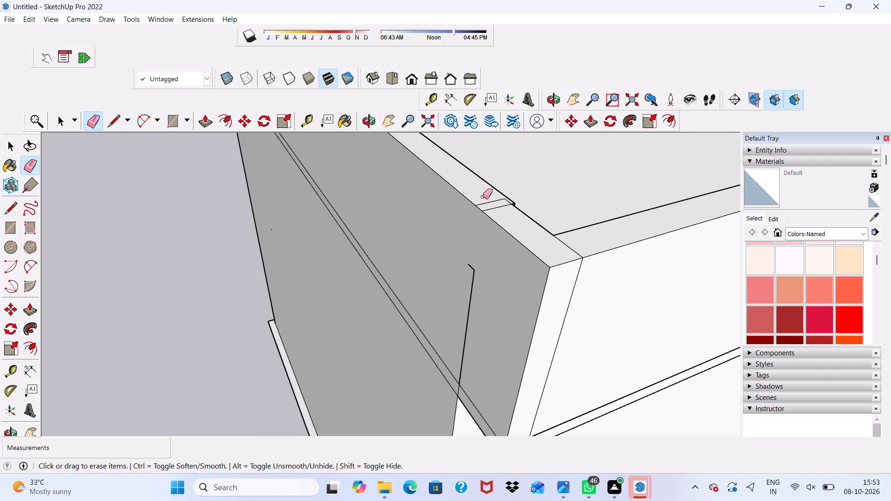
drag(483, 197, 497, 212)
scroll(498, 209, up, 8)
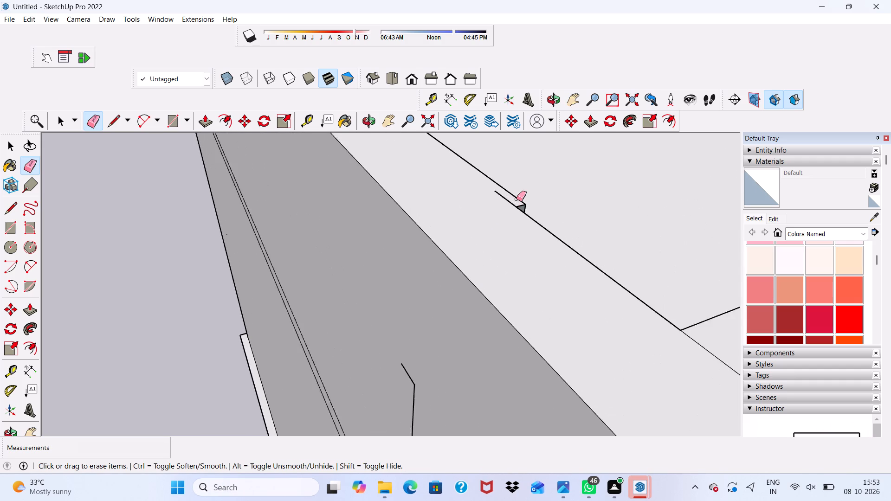
scroll(517, 199, up, 6)
drag(505, 199, 504, 203)
scroll(497, 206, down, 4)
scroll(421, 413, up, 3)
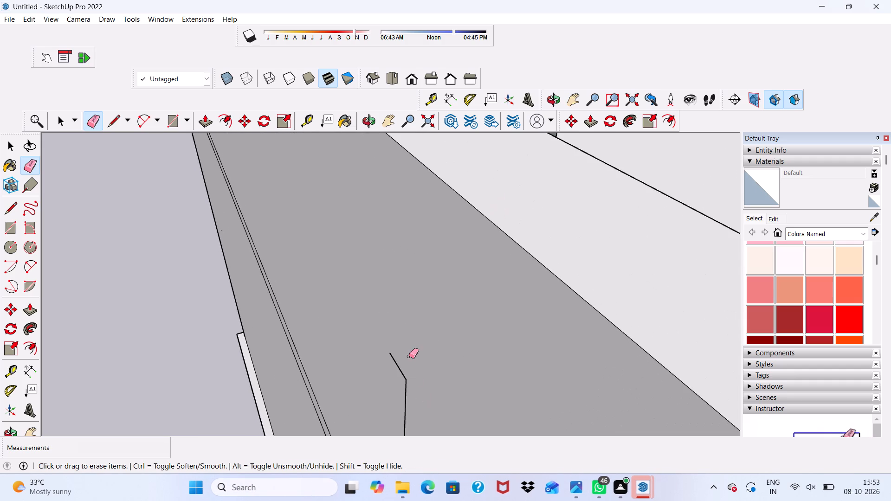
drag(409, 355, 410, 392)
scroll(360, 334, down, 7)
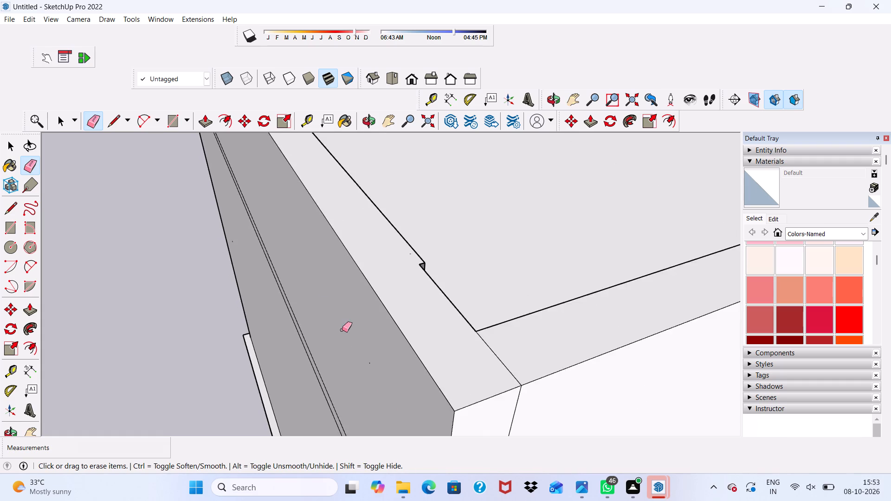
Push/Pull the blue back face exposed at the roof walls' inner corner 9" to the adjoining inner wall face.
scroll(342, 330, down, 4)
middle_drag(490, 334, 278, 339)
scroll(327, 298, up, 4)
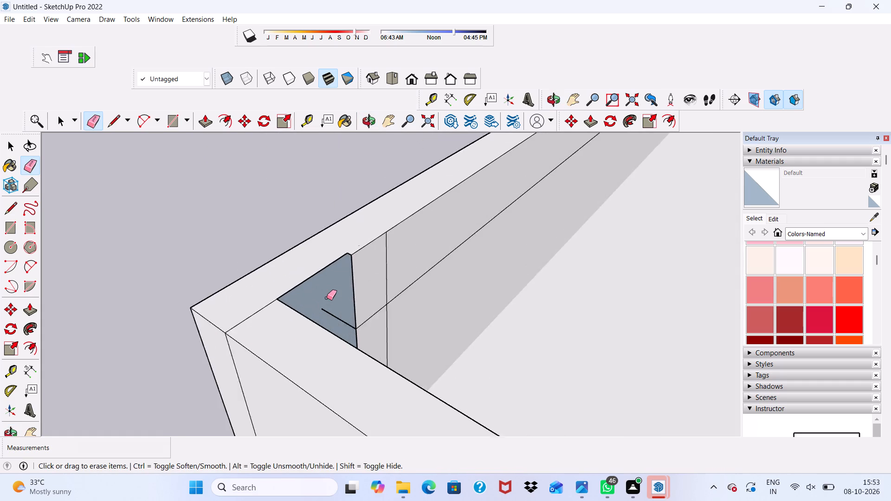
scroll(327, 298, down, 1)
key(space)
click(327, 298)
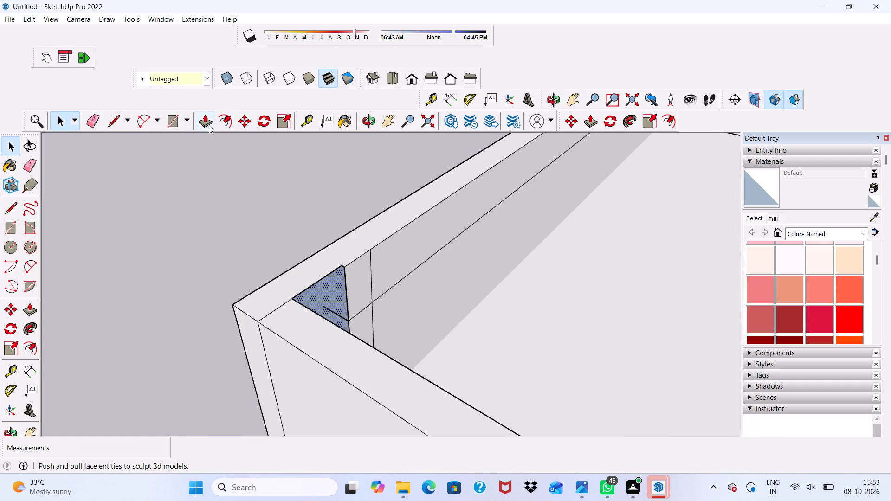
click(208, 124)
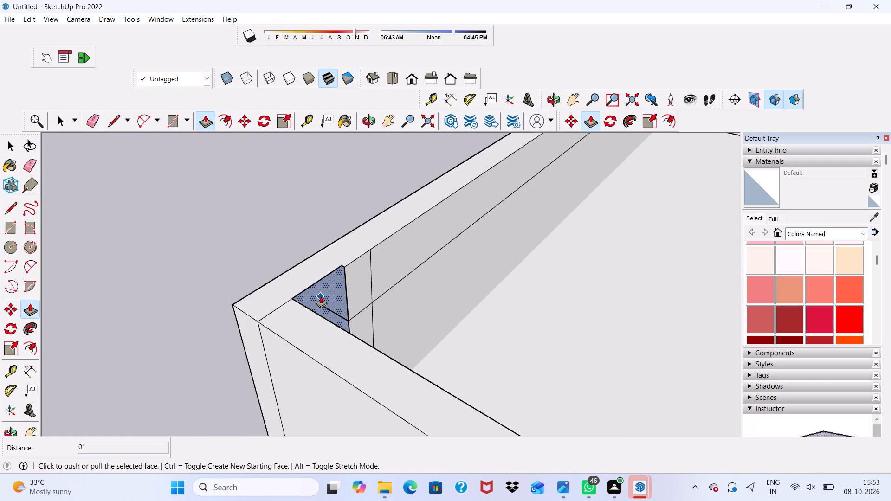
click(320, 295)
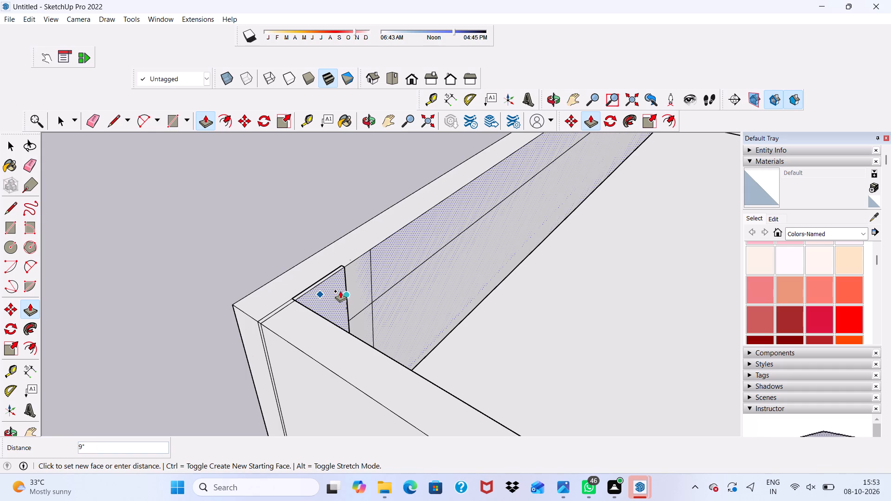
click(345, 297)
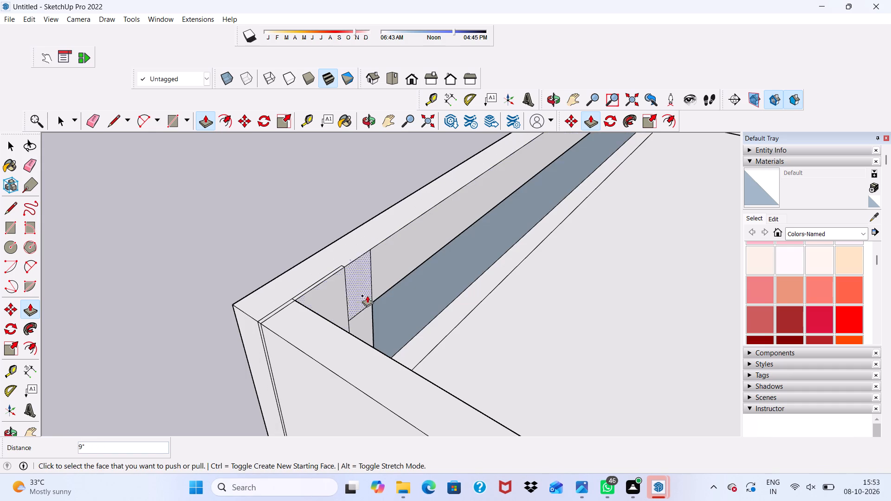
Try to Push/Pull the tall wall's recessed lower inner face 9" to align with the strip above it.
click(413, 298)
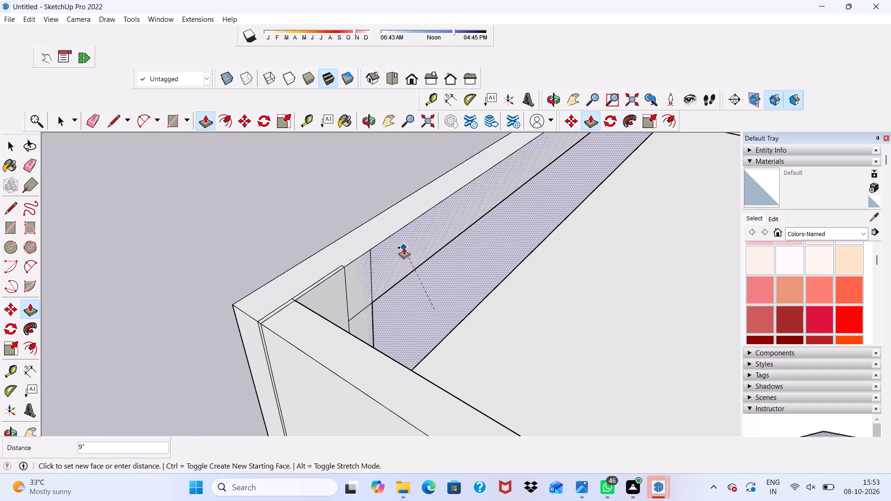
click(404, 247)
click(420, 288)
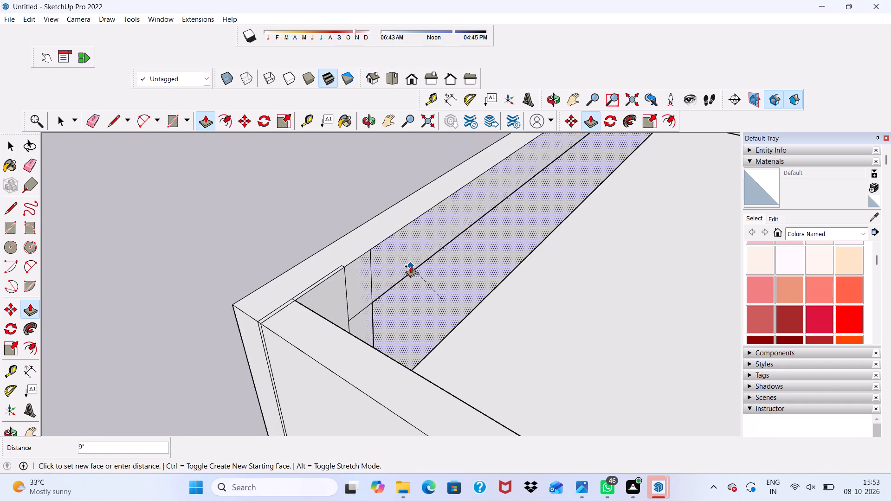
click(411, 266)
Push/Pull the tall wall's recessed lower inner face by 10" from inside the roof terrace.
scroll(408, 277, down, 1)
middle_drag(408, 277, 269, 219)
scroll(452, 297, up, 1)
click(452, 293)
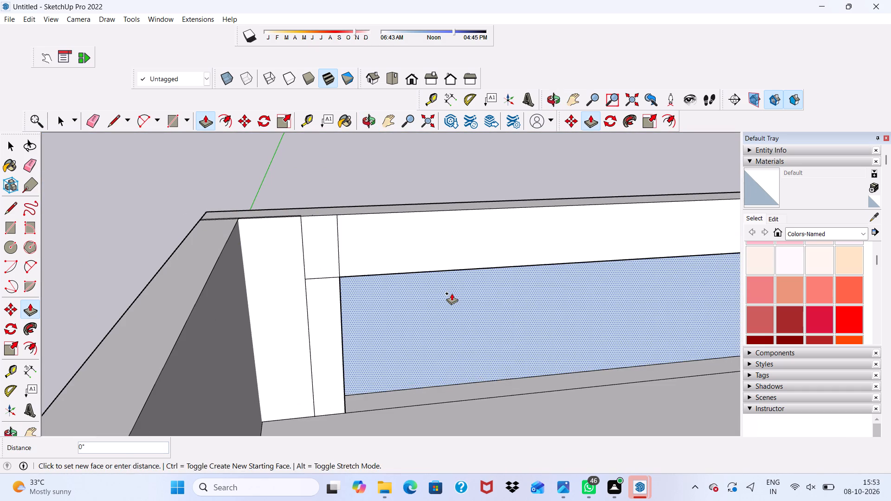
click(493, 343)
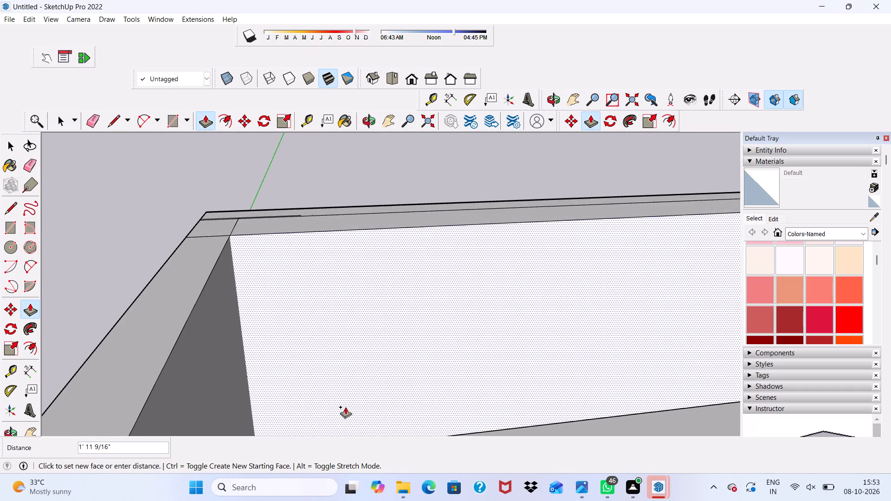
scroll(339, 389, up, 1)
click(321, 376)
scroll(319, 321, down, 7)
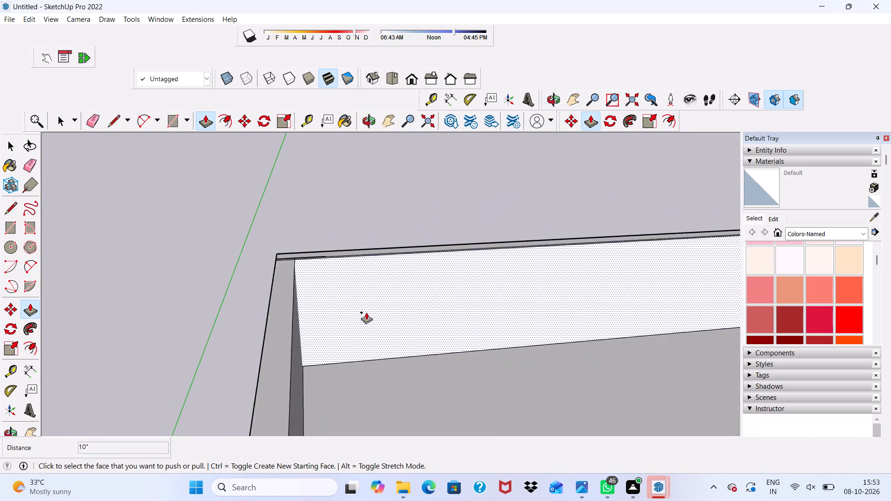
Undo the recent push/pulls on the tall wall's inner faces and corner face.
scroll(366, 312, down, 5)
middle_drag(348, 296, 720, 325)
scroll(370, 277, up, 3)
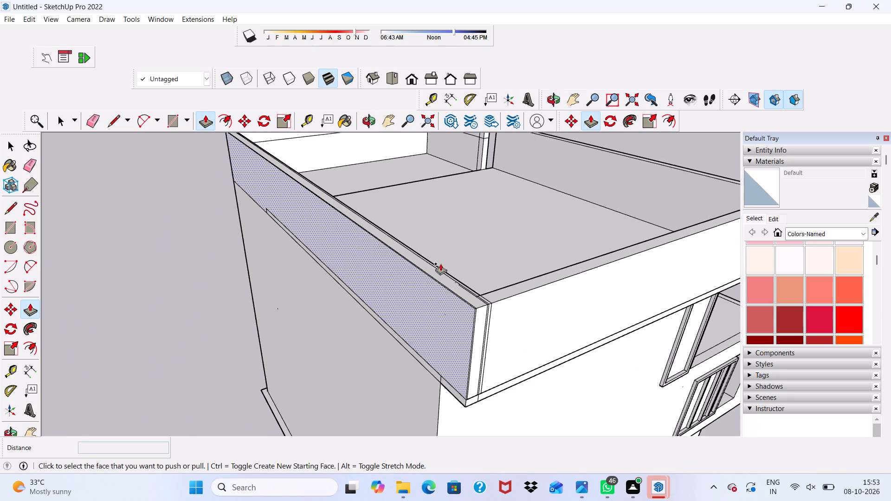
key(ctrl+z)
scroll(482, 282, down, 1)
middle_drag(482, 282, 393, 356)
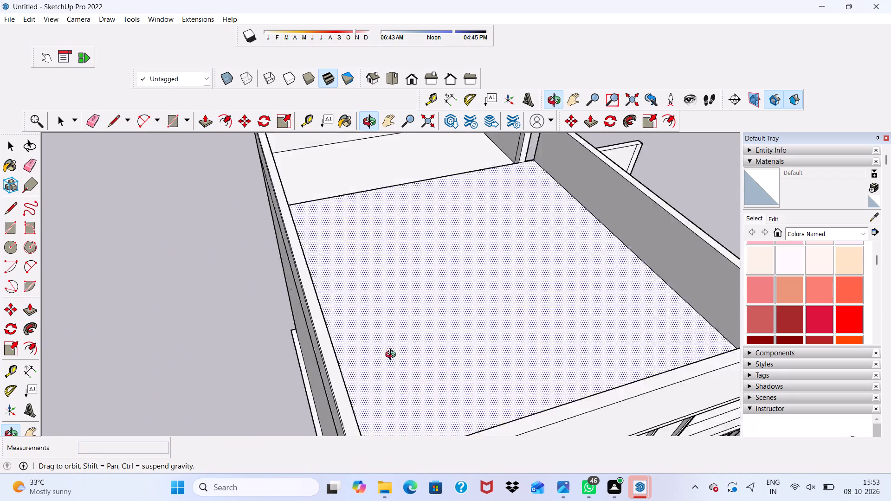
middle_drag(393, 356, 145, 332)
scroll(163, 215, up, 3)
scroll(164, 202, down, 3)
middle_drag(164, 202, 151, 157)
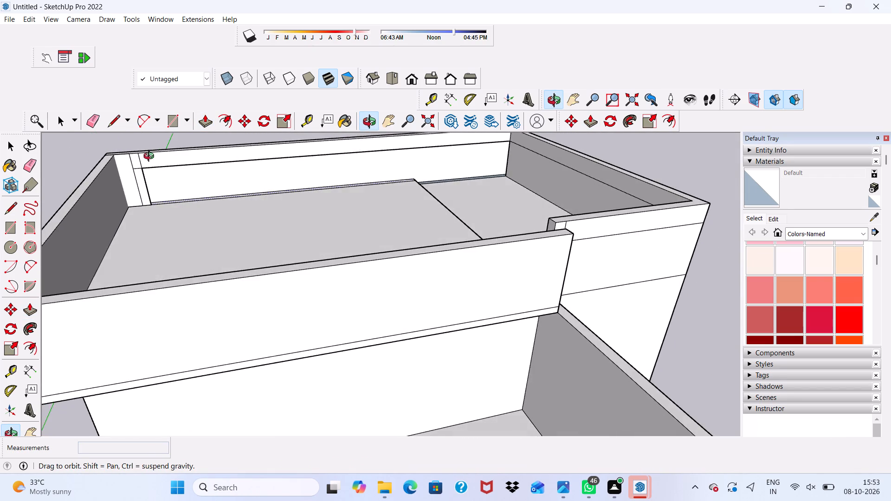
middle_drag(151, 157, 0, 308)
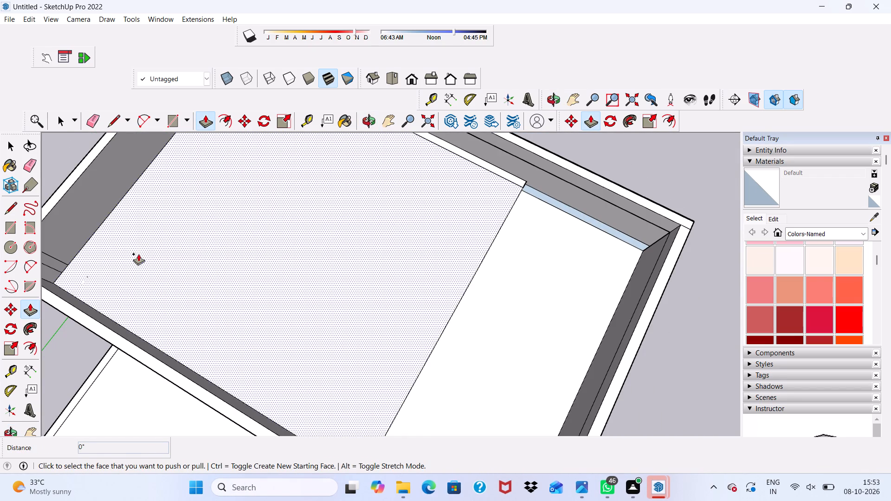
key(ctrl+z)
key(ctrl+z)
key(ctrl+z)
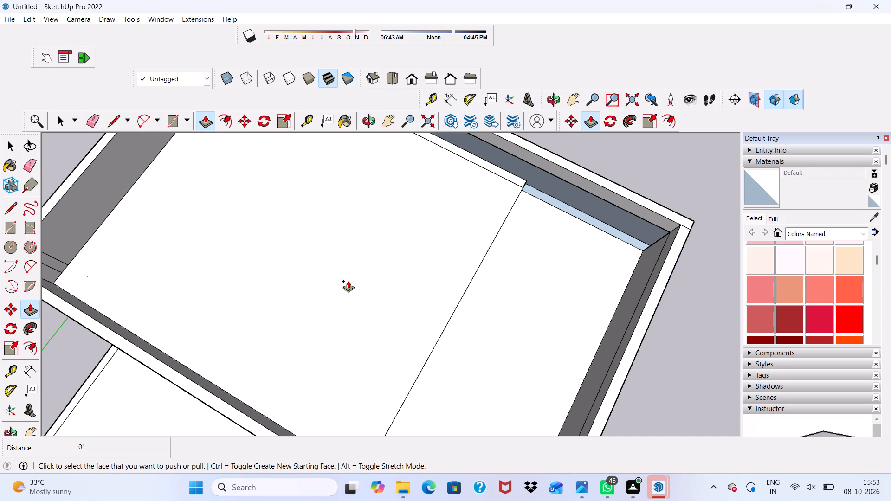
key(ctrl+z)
Examine the roof parapet walls and their front corner from several sides.
key(space)
scroll(387, 277, down, 9)
middle_drag(350, 245, 349, 244)
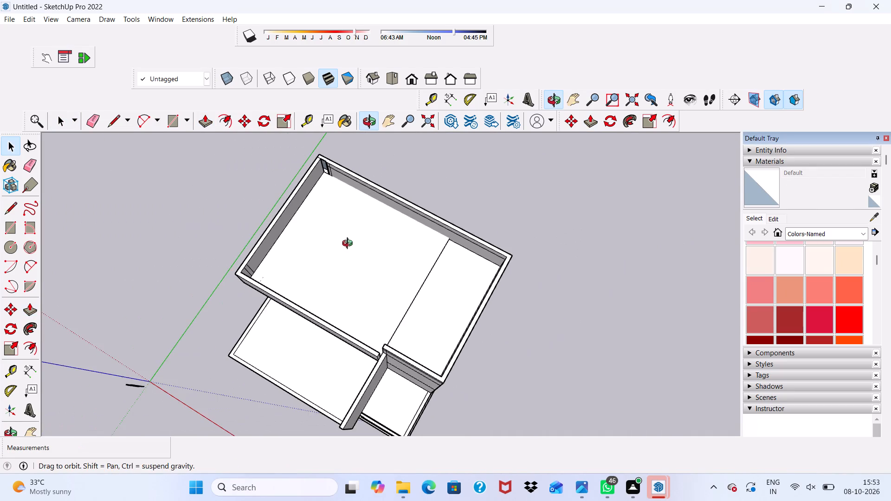
middle_drag(349, 244, 590, 148)
scroll(207, 322, up, 3)
scroll(206, 294, down, 1)
middle_drag(206, 294, 541, 212)
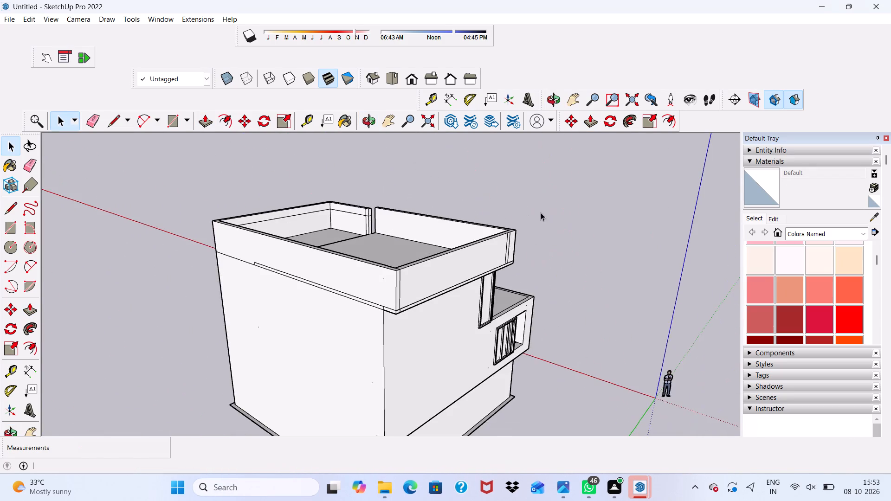
scroll(424, 309, up, 3)
scroll(376, 278, up, 8)
middle_drag(414, 233, 423, 240)
scroll(422, 237, down, 1)
middle_drag(423, 240, 400, 366)
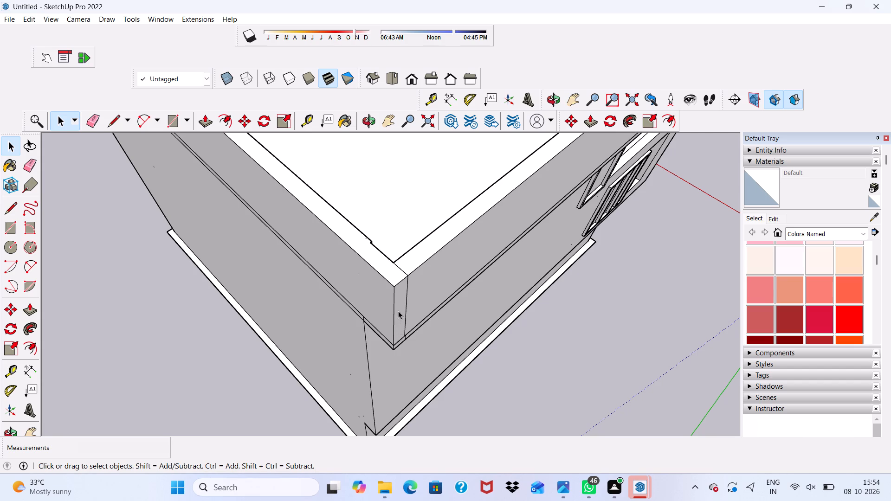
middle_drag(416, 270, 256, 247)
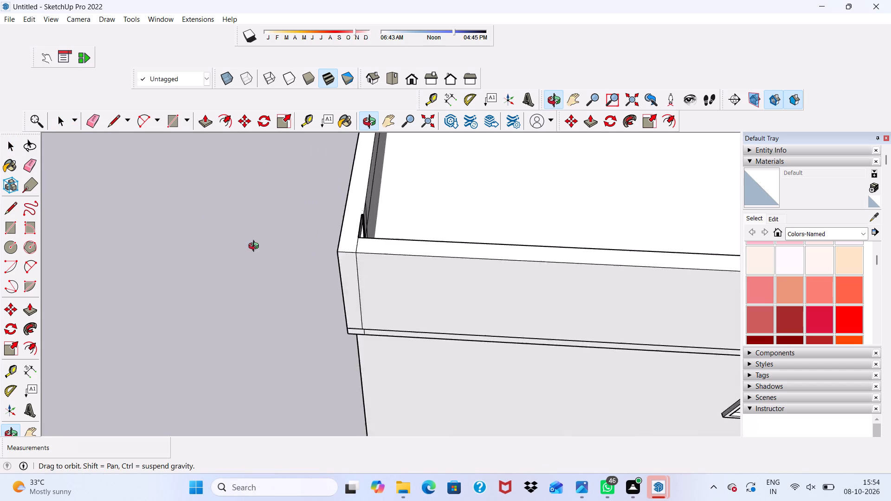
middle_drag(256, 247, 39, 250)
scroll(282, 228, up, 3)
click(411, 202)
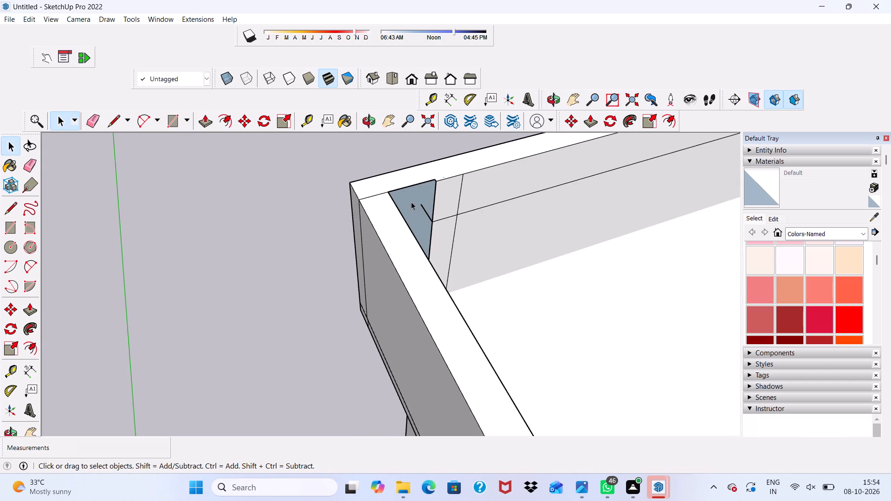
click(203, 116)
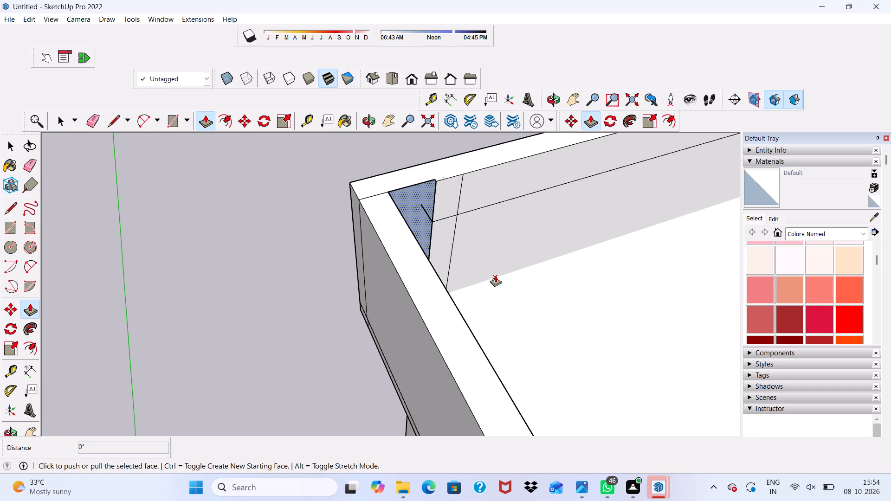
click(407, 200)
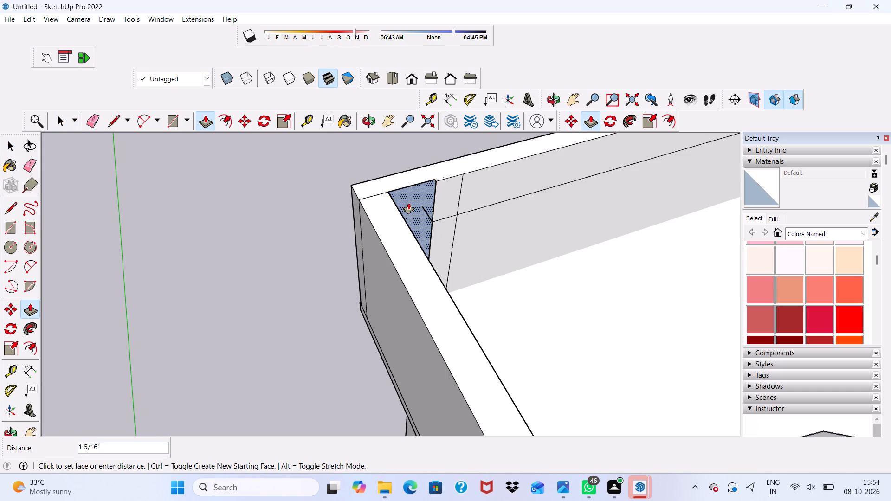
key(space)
Push/Pull the tall wall's small inner corner face 9" on the roof terrace.
click(421, 211)
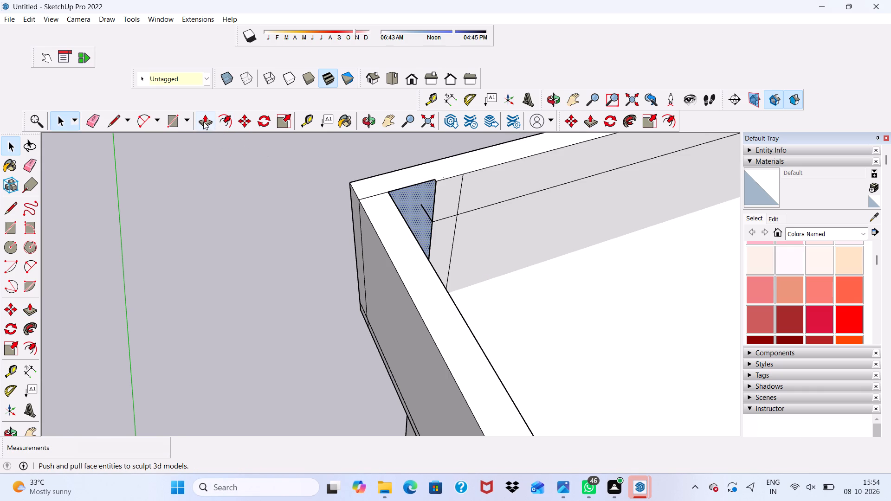
middle_drag(392, 208, 517, 200)
scroll(450, 182, up, 4)
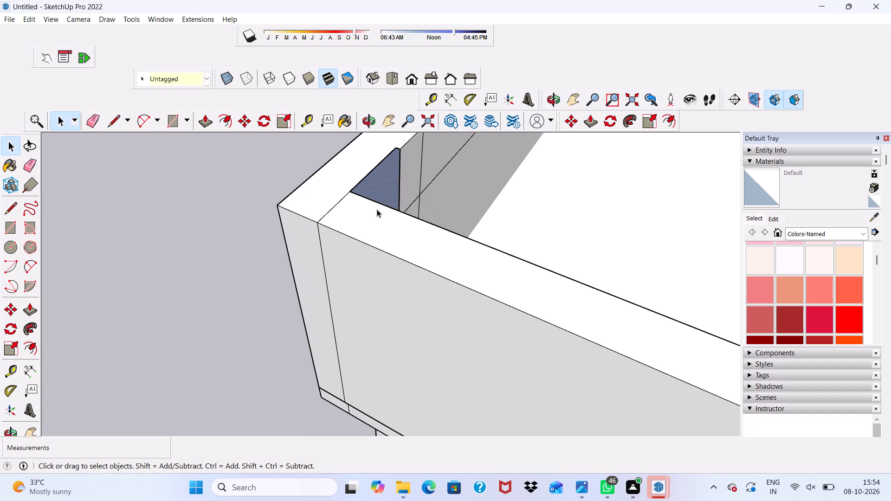
scroll(376, 210, up, 3)
click(213, 119)
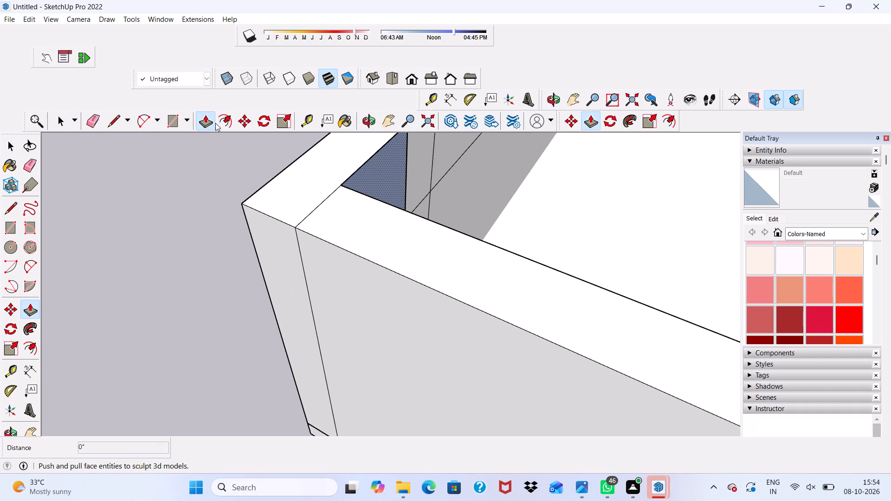
click(376, 175)
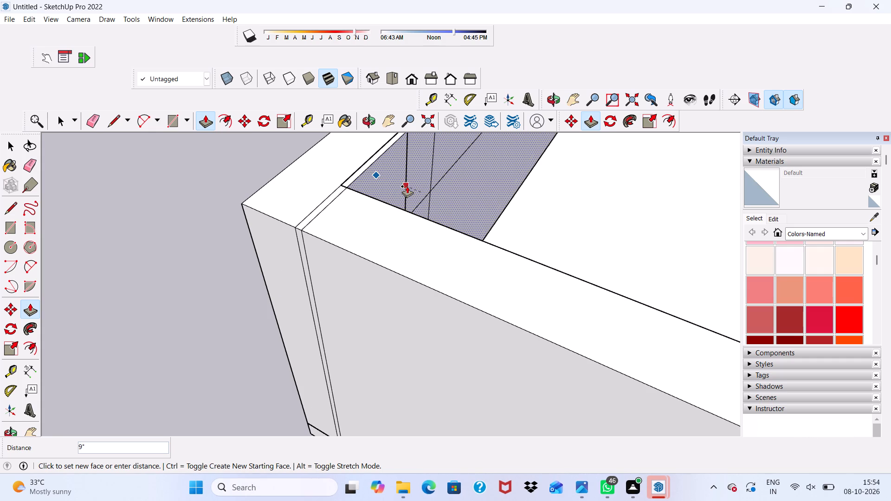
click(406, 185)
Push/Pull the ledge strip beneath the tall wall's recessed inner face up 5' to the wall's top.
click(449, 191)
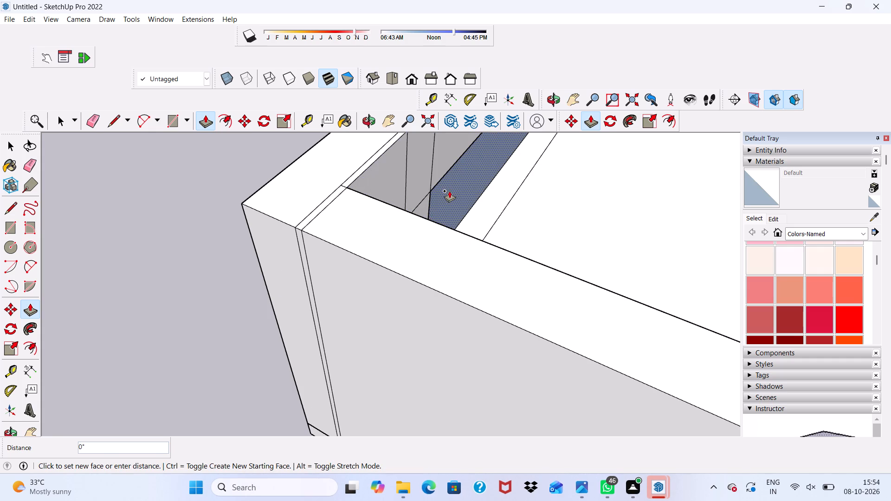
click(431, 195)
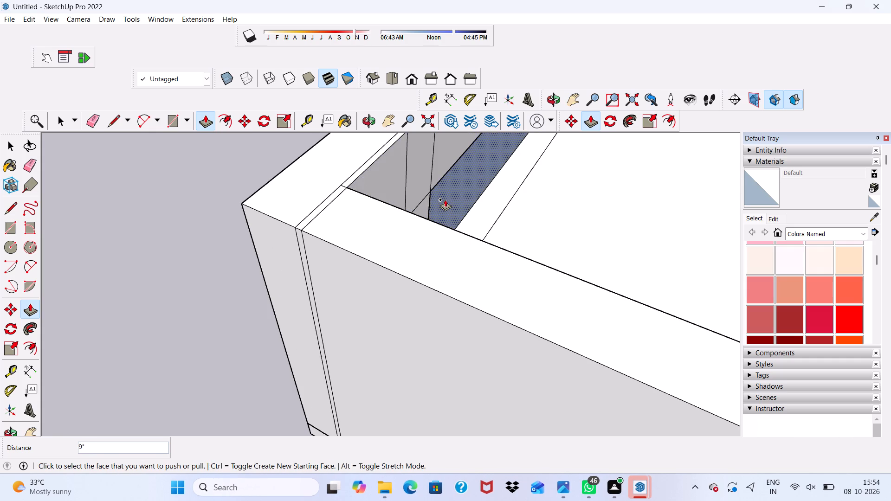
click(445, 199)
click(430, 215)
scroll(508, 198, down, 2)
middle_drag(508, 198, 288, 252)
scroll(387, 305, up, 1)
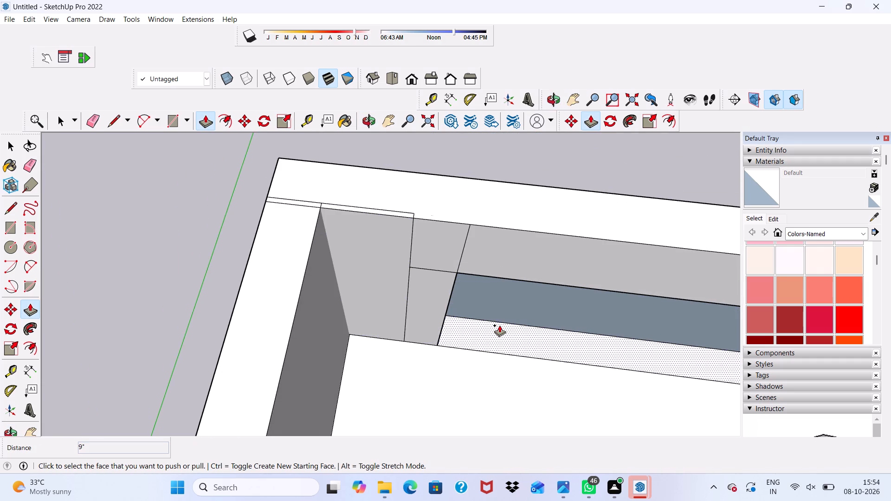
click(499, 326)
click(510, 222)
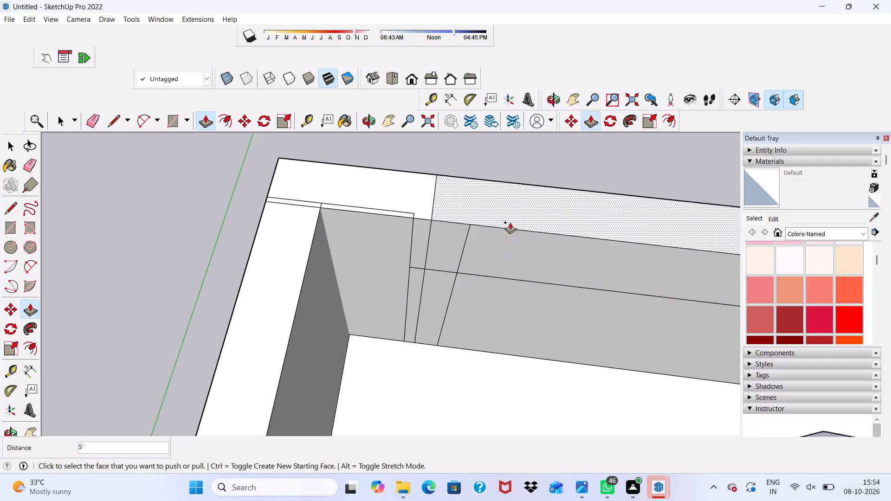
Erase the horizontal and vertical seam lines on the tall wall's inner face near the corner.
scroll(510, 222, down, 8)
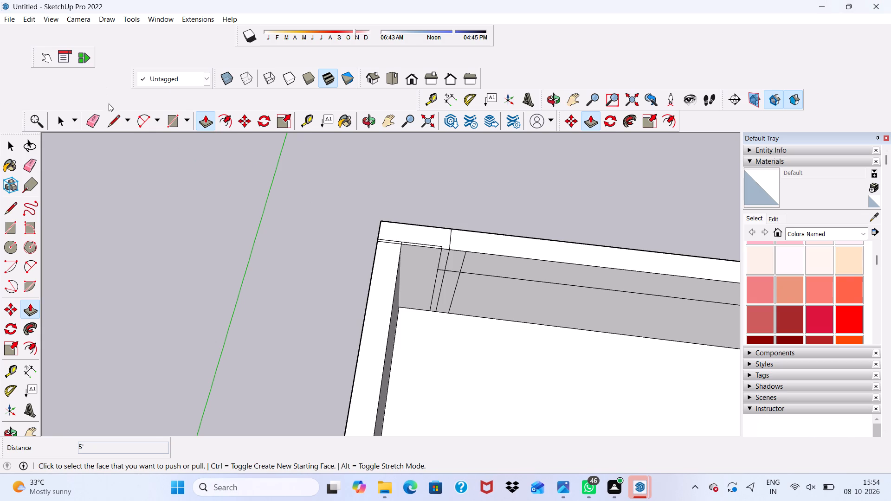
click(89, 119)
scroll(574, 267, up, 7)
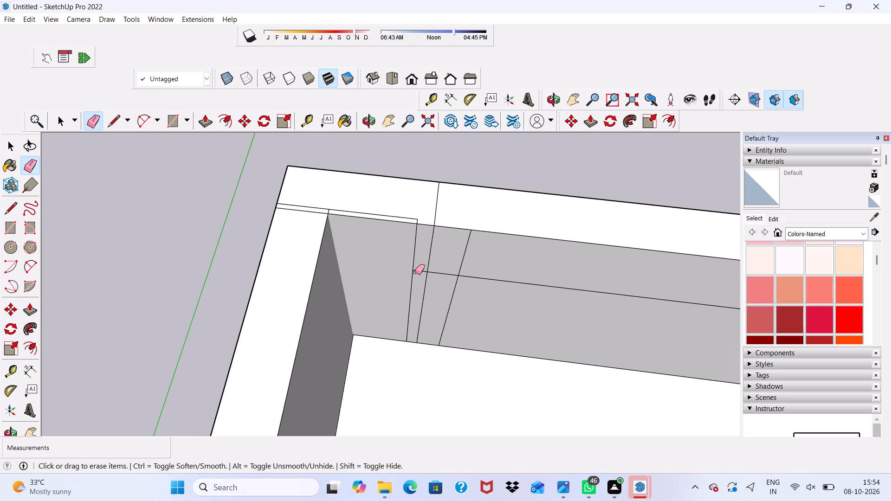
drag(415, 272, 468, 262)
drag(467, 268, 466, 298)
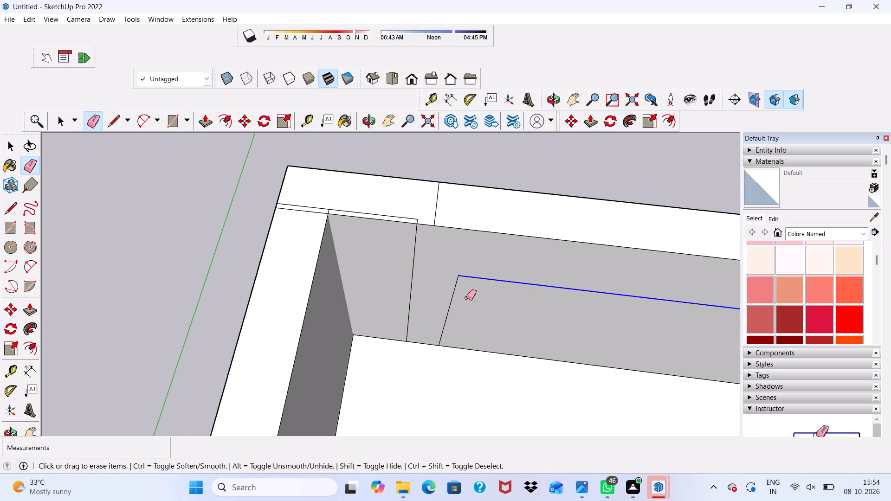
drag(466, 298, 430, 311)
drag(407, 283, 443, 316)
click(443, 316)
Erase the cross seam, the doubled seam and leftover edge fragments on the wall top near the corner.
drag(431, 201, 435, 202)
click(439, 204)
scroll(432, 210, up, 3)
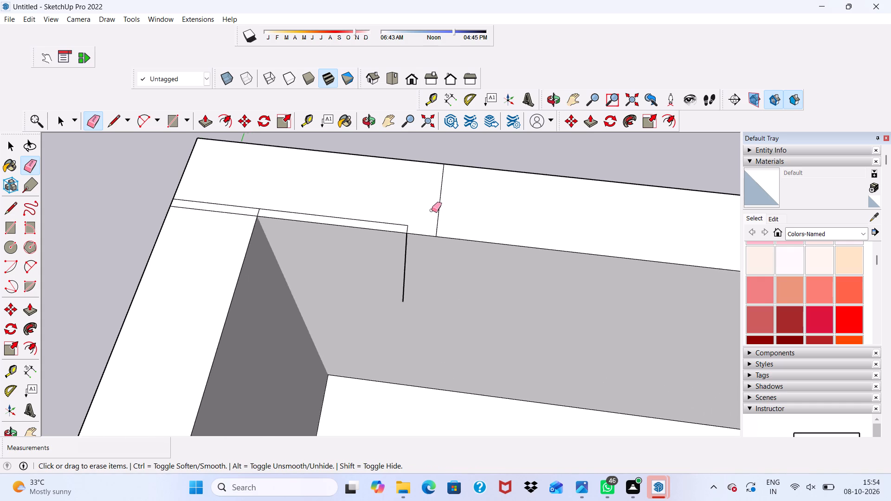
scroll(432, 210, up, 4)
drag(433, 211, 445, 212)
scroll(387, 233, up, 3)
click(388, 224)
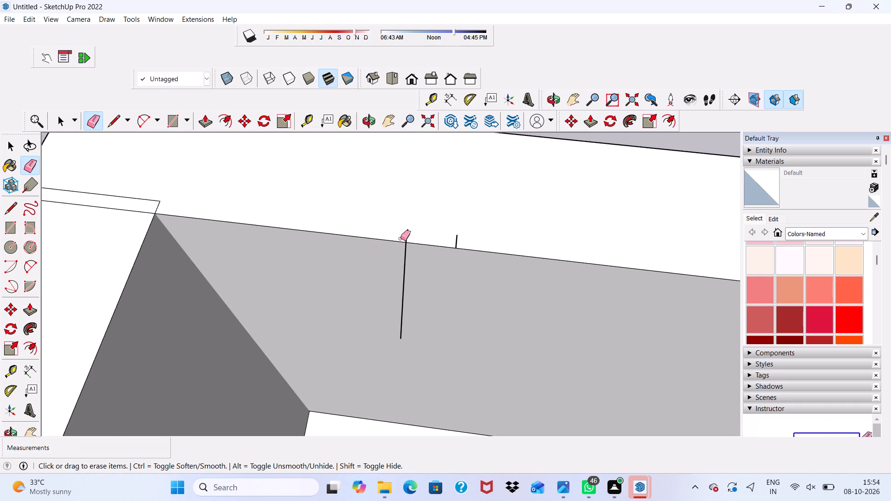
drag(409, 257, 403, 262)
click(409, 233)
drag(401, 233, 406, 234)
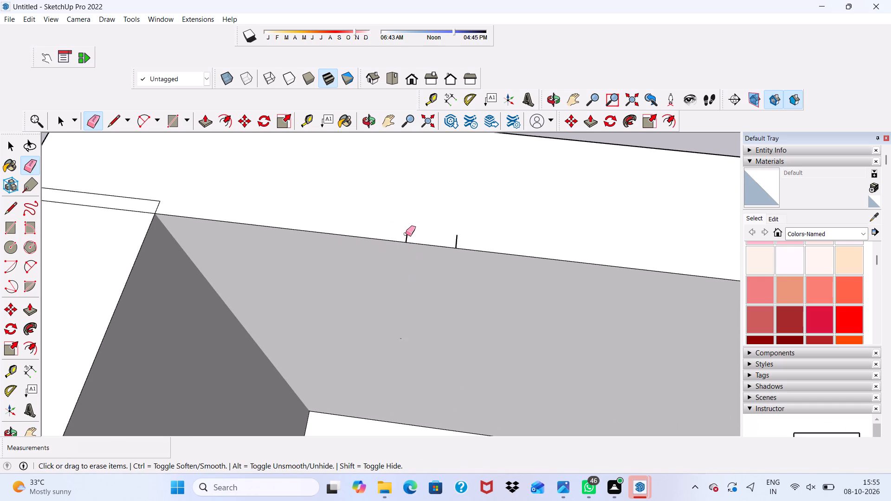
drag(406, 234, 407, 234)
drag(459, 241, 446, 239)
scroll(404, 216, down, 4)
scroll(125, 227, up, 3)
drag(244, 194, 207, 220)
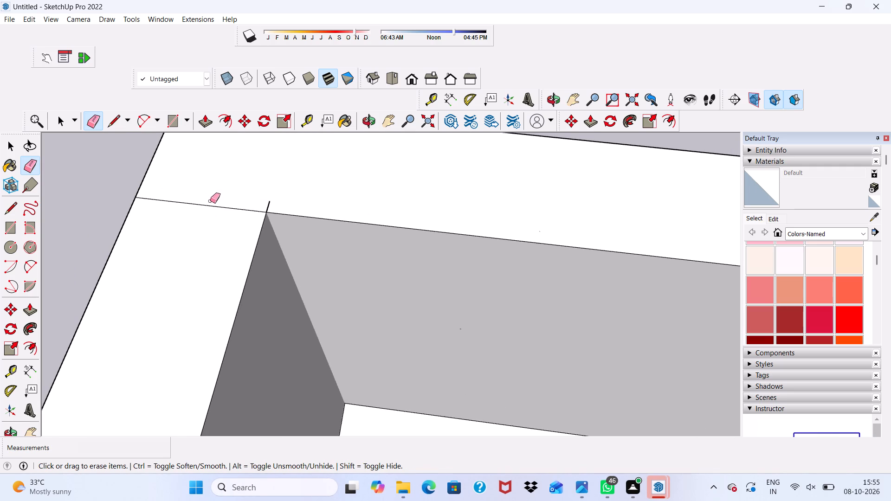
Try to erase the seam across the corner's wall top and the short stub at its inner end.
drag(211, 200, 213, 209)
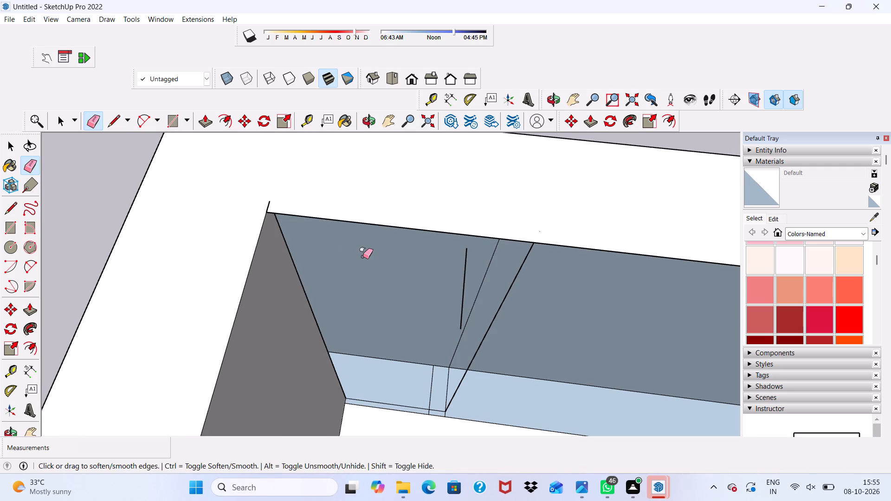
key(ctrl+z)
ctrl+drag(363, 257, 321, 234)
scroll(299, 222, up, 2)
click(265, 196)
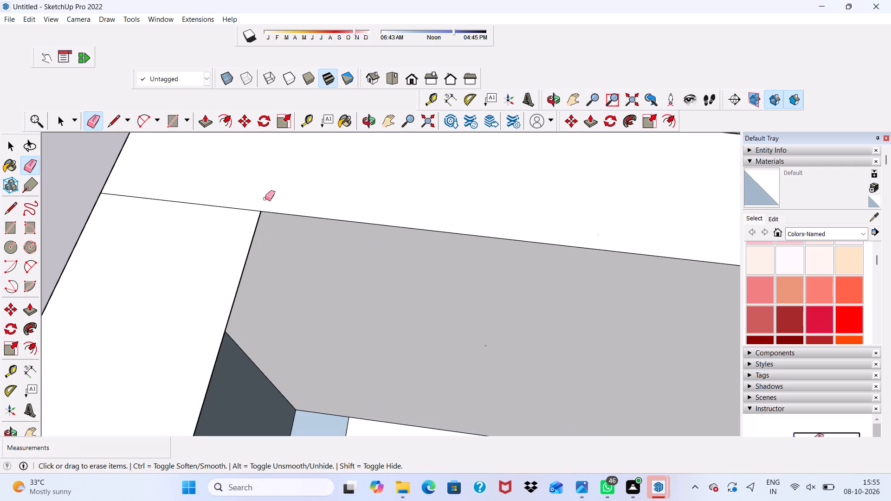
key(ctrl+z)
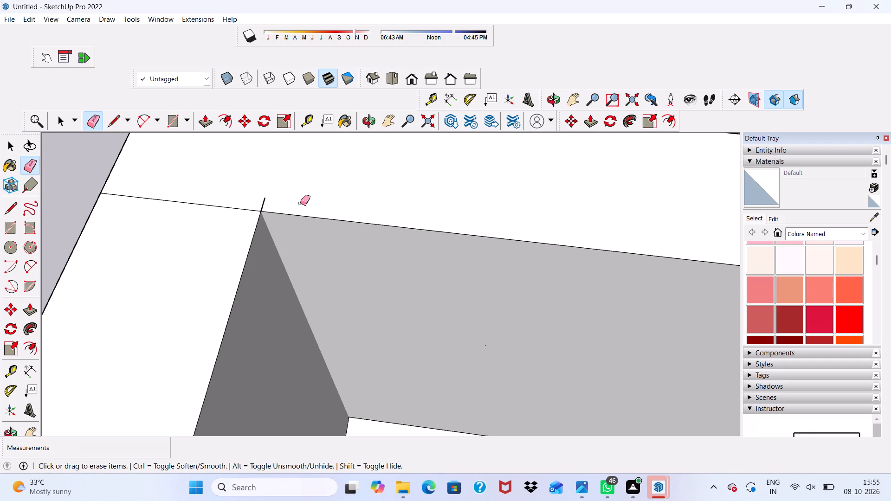
Erase the outermost of the two vertical seams on the parapet's outer face near the corner.
scroll(316, 213, down, 4)
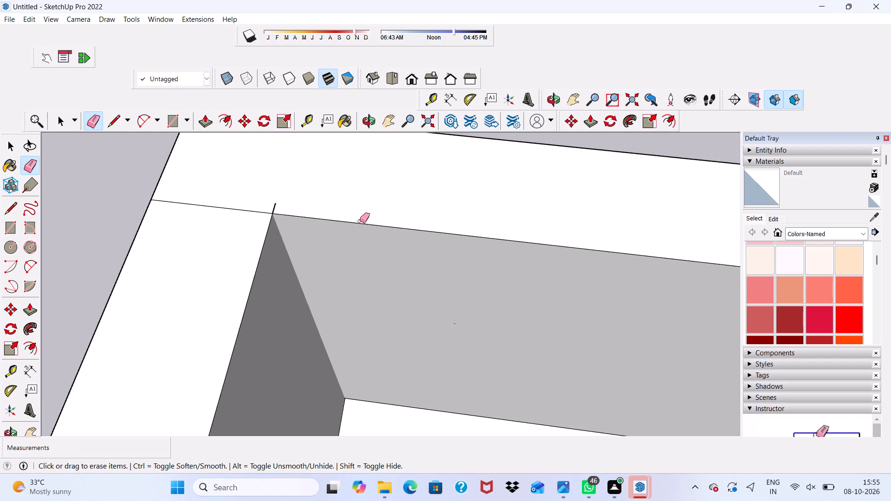
scroll(360, 221, down, 10)
scroll(370, 256, up, 1)
scroll(367, 250, down, 4)
scroll(363, 253, up, 1)
scroll(363, 253, down, 1)
middle_drag(363, 253, 645, 168)
scroll(497, 216, up, 4)
scroll(309, 209, up, 1)
drag(342, 214, 345, 214)
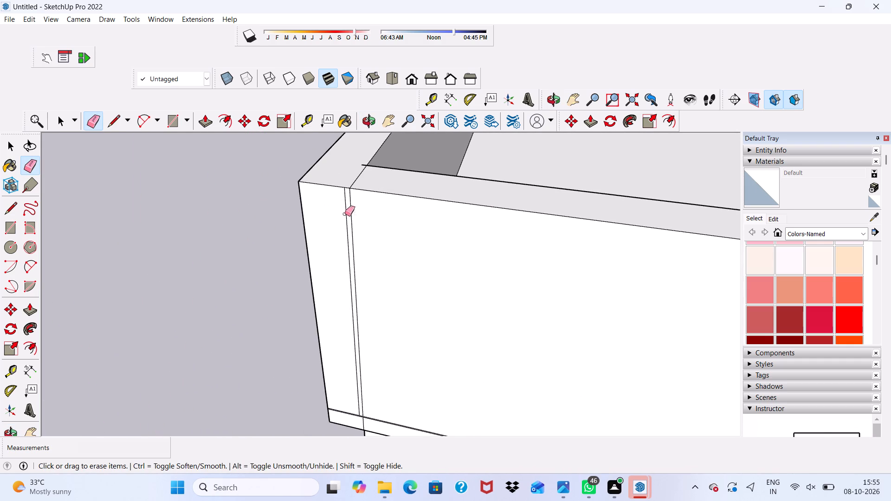
drag(345, 214, 355, 214)
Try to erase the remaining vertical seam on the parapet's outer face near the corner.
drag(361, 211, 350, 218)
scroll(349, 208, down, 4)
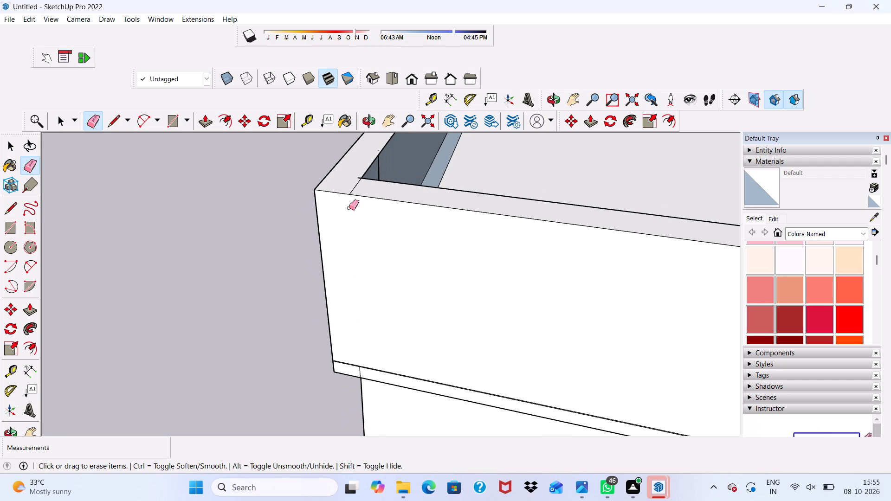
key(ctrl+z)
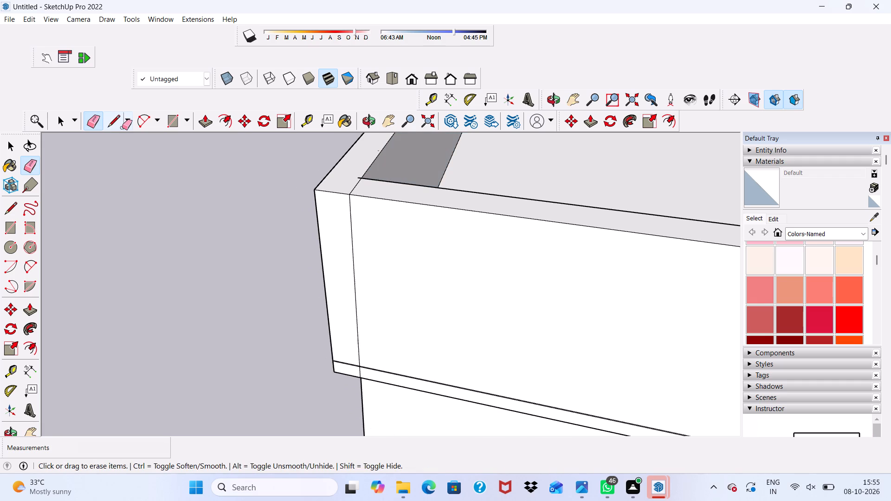
Erase the horizontal seam along the bottom of the parapet's outer face, including its short pieces at the corner.
scroll(21, 86, down, 3)
scroll(225, 342, down, 4)
middle_drag(386, 360, 418, 257)
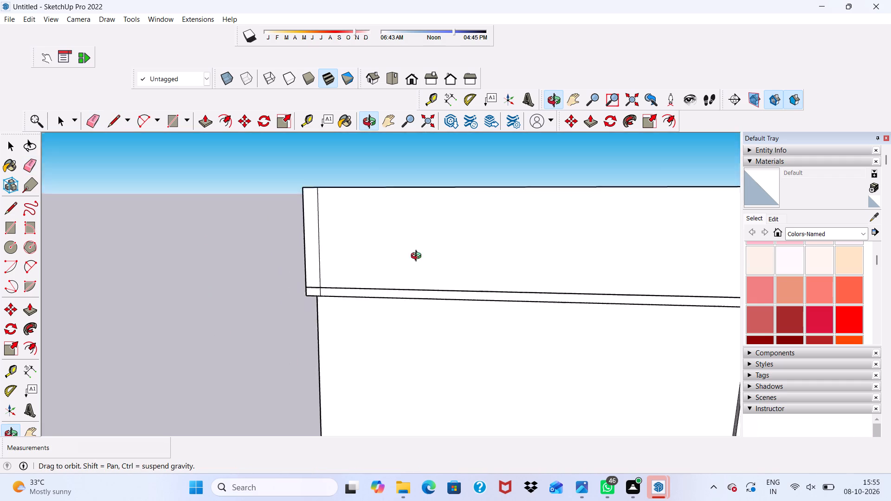
middle_drag(418, 257, 356, 260)
scroll(328, 299, up, 5)
drag(317, 246, 316, 251)
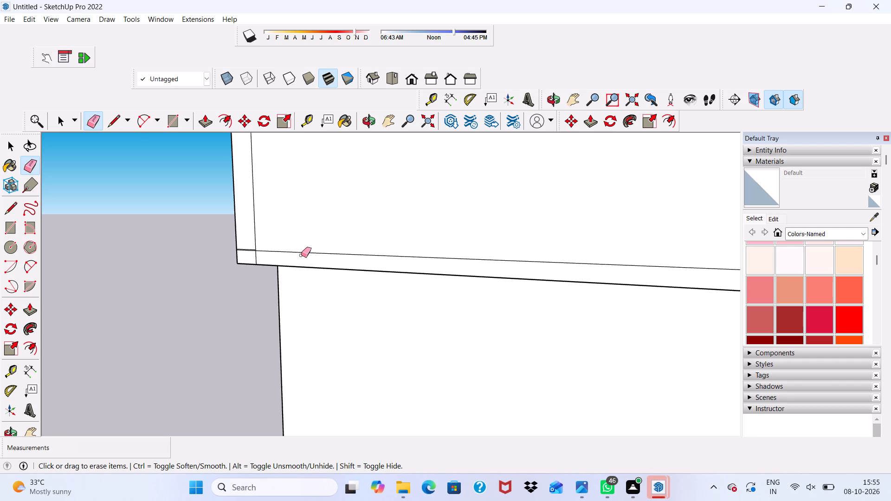
scroll(301, 255, up, 2)
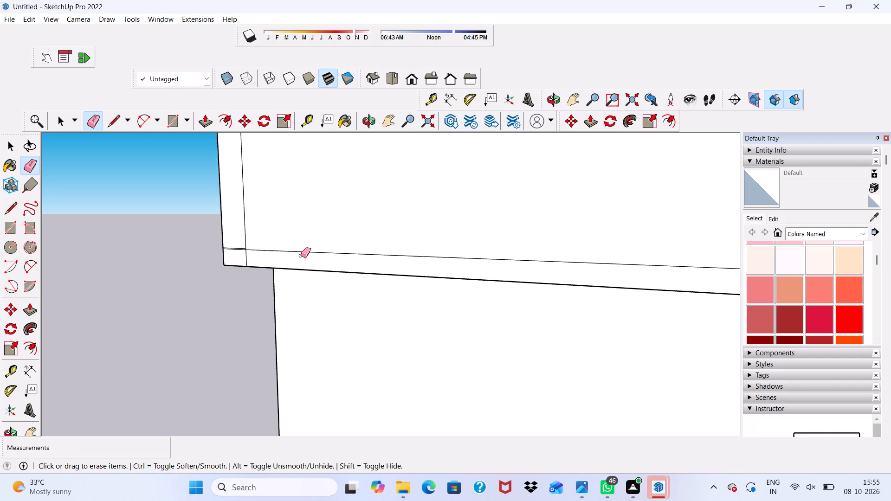
drag(301, 256, 304, 251)
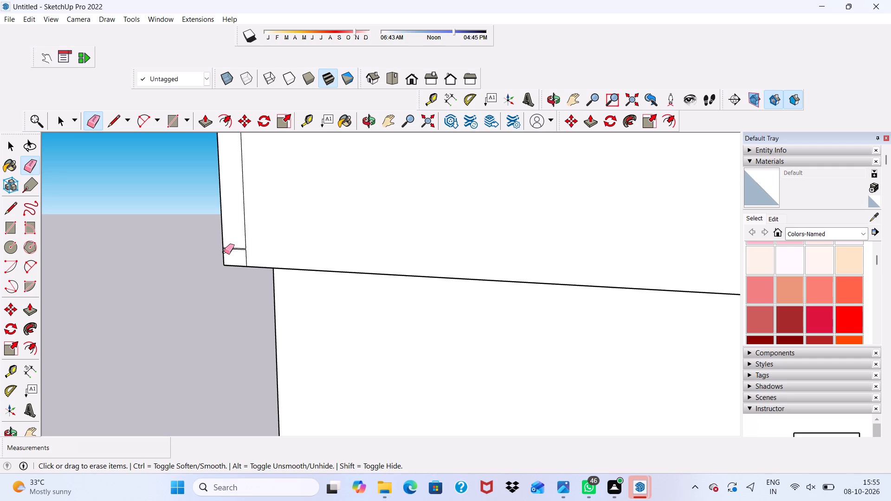
scroll(224, 252, up, 4)
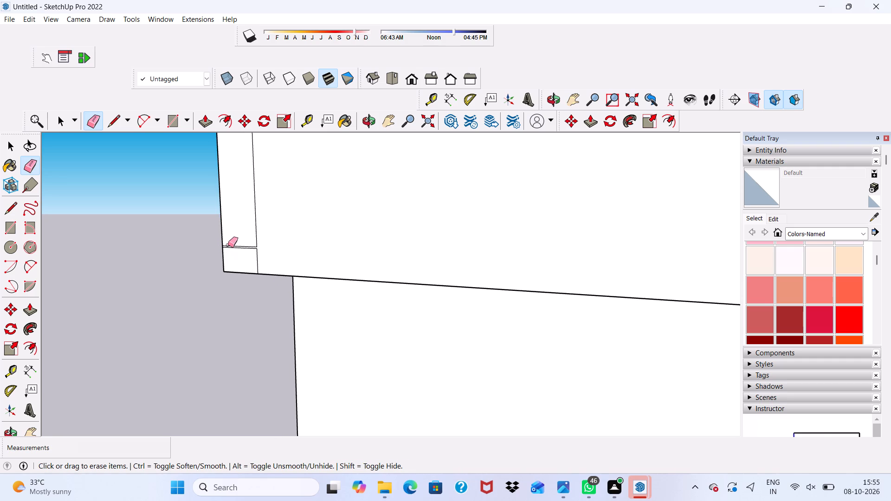
click(235, 244)
scroll(252, 249, up, 6)
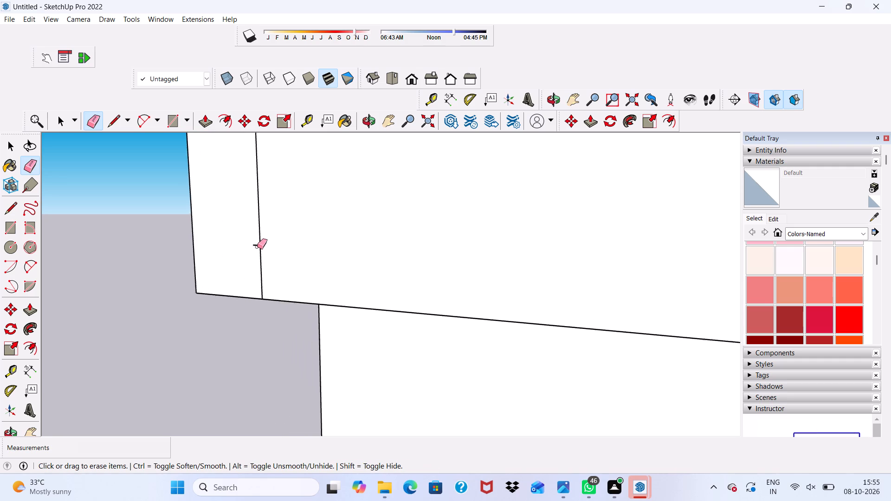
scroll(257, 247, up, 7)
drag(257, 238, 252, 247)
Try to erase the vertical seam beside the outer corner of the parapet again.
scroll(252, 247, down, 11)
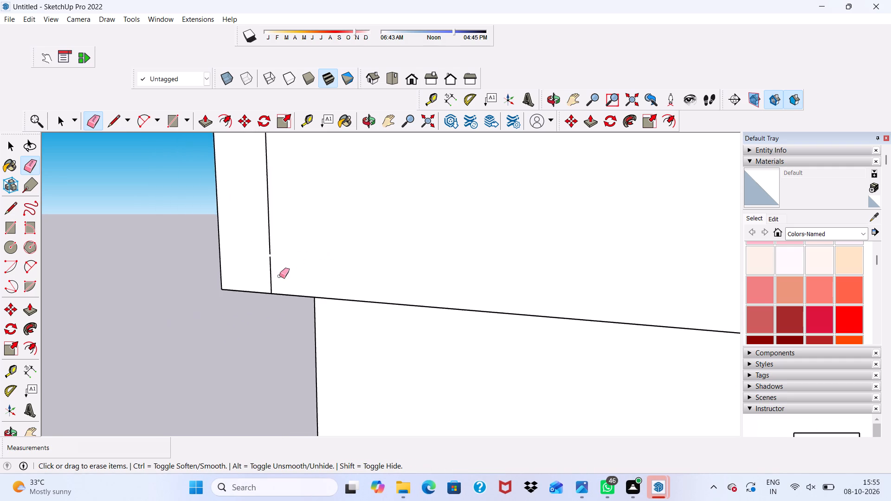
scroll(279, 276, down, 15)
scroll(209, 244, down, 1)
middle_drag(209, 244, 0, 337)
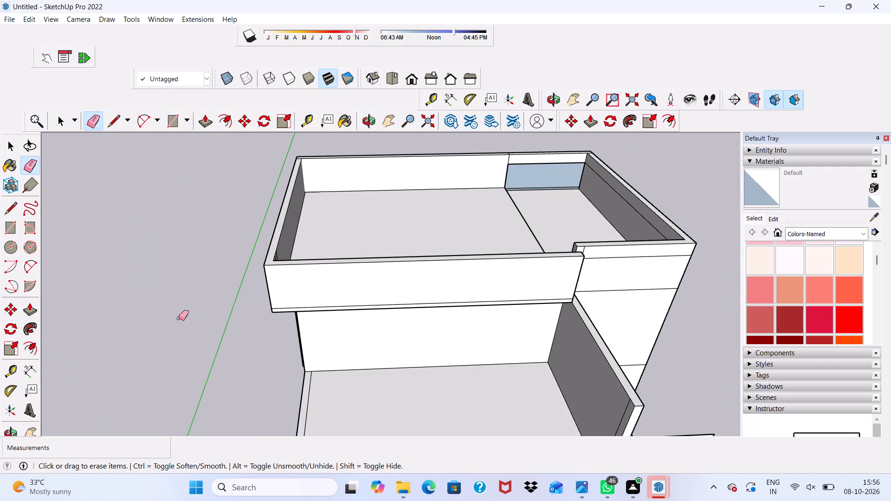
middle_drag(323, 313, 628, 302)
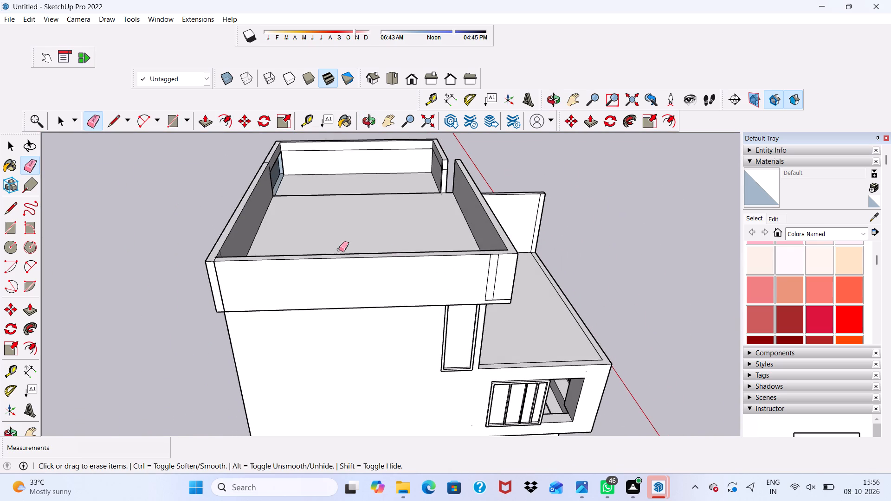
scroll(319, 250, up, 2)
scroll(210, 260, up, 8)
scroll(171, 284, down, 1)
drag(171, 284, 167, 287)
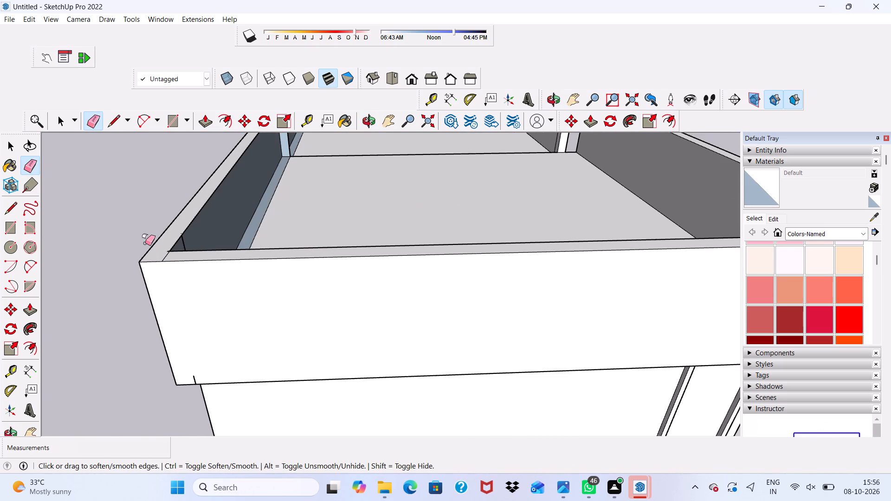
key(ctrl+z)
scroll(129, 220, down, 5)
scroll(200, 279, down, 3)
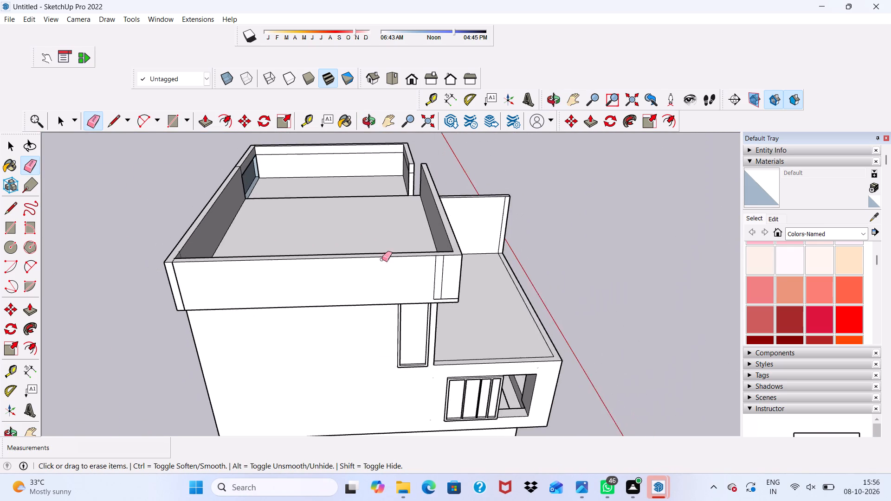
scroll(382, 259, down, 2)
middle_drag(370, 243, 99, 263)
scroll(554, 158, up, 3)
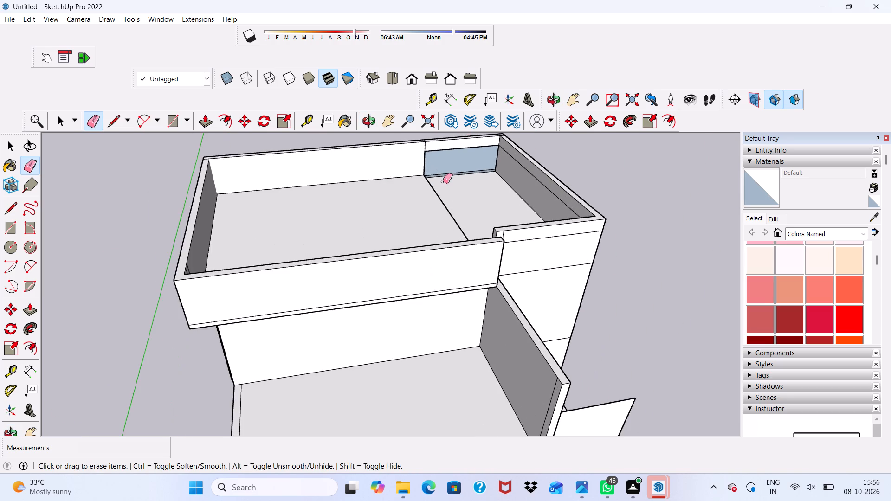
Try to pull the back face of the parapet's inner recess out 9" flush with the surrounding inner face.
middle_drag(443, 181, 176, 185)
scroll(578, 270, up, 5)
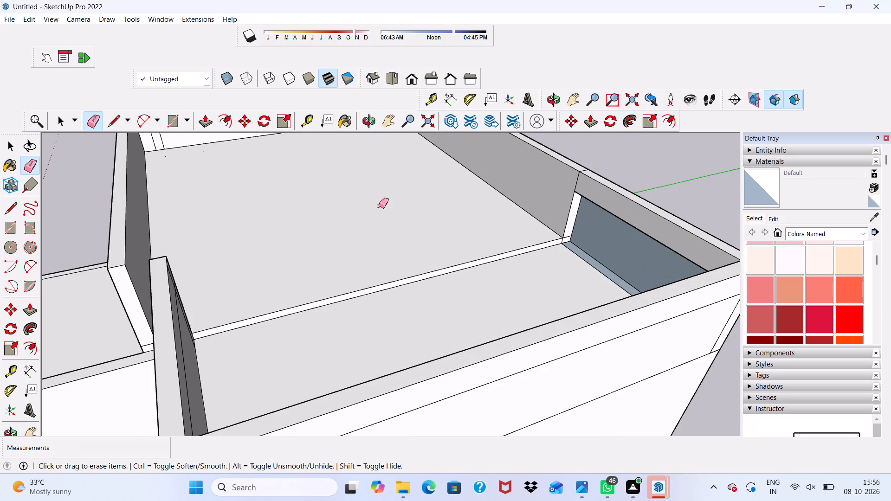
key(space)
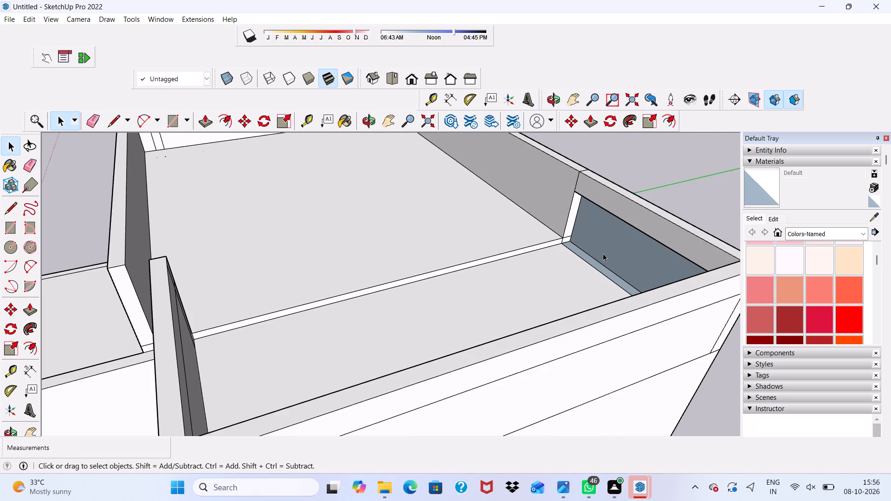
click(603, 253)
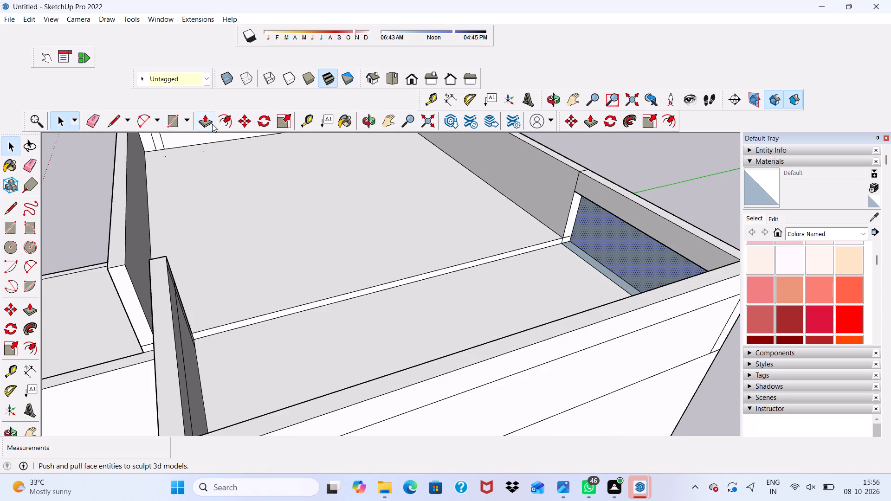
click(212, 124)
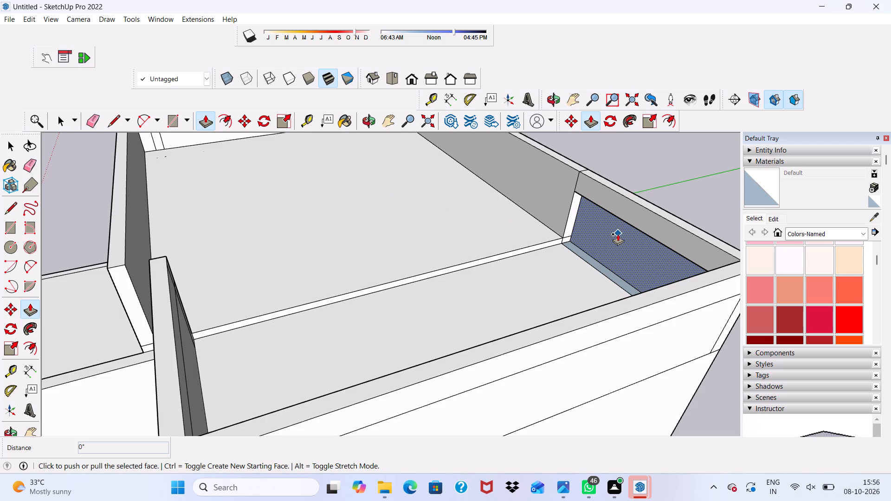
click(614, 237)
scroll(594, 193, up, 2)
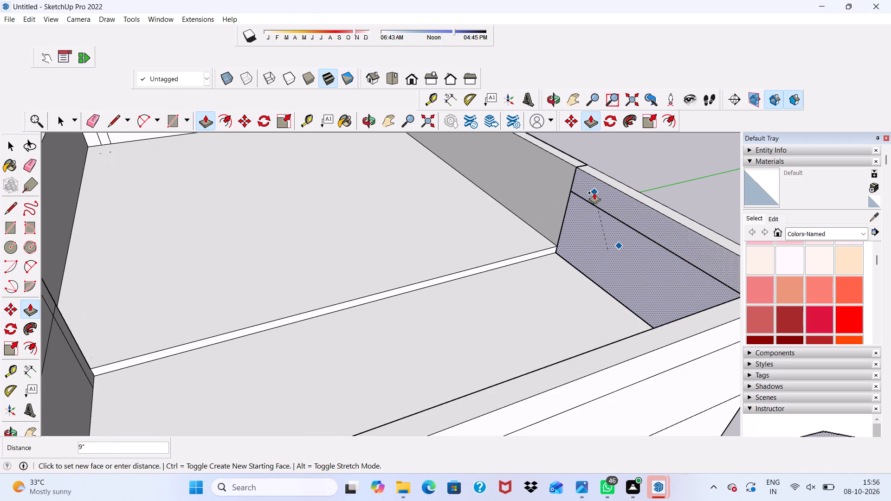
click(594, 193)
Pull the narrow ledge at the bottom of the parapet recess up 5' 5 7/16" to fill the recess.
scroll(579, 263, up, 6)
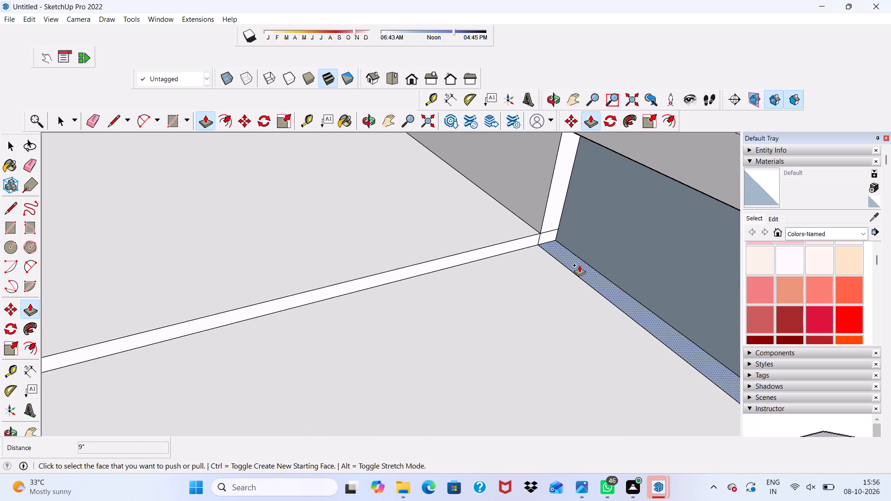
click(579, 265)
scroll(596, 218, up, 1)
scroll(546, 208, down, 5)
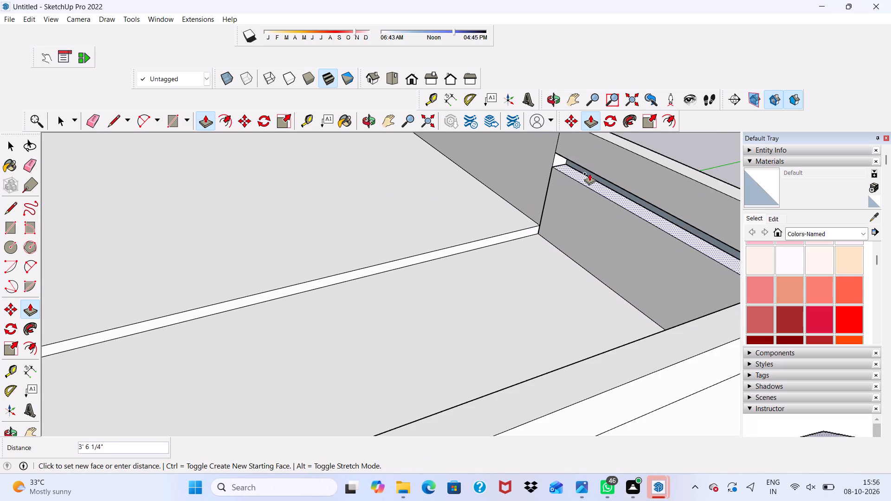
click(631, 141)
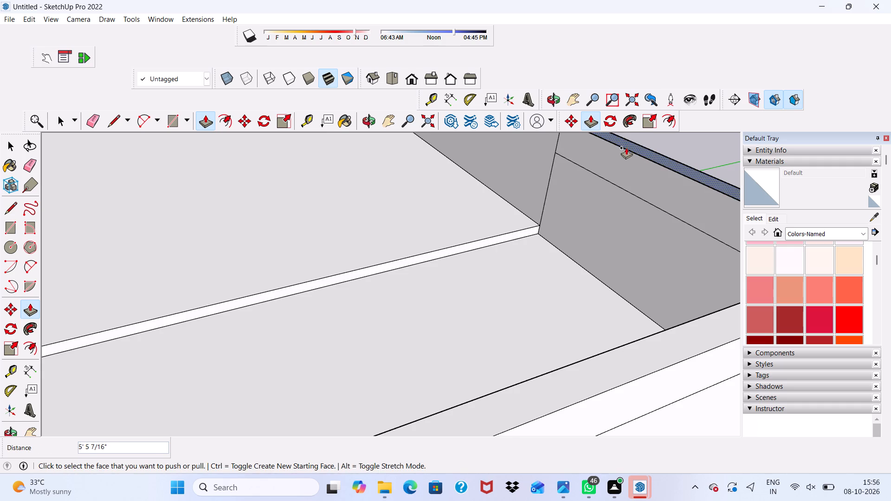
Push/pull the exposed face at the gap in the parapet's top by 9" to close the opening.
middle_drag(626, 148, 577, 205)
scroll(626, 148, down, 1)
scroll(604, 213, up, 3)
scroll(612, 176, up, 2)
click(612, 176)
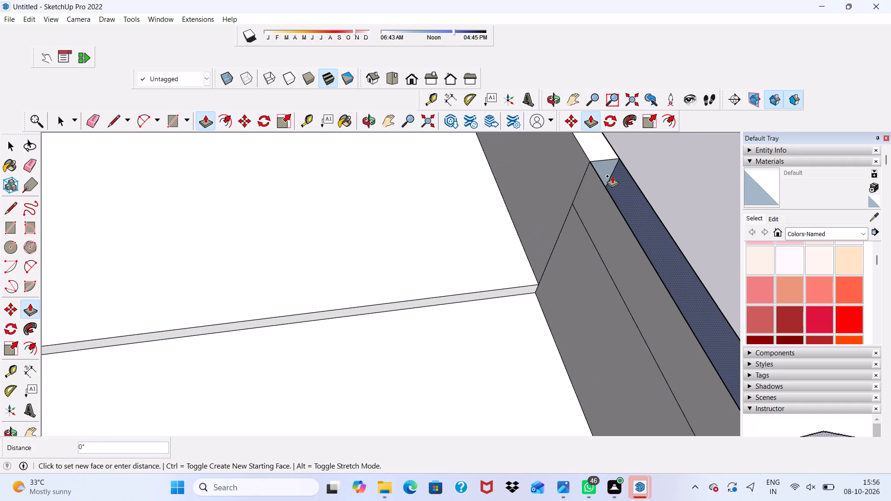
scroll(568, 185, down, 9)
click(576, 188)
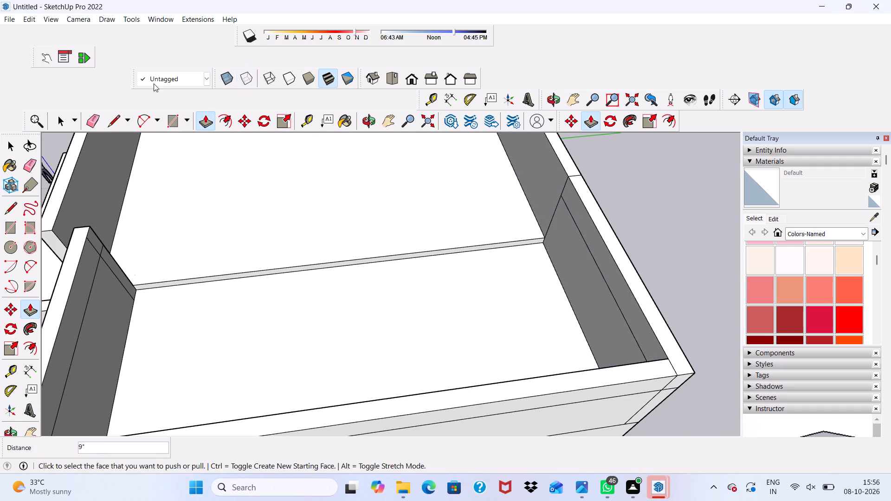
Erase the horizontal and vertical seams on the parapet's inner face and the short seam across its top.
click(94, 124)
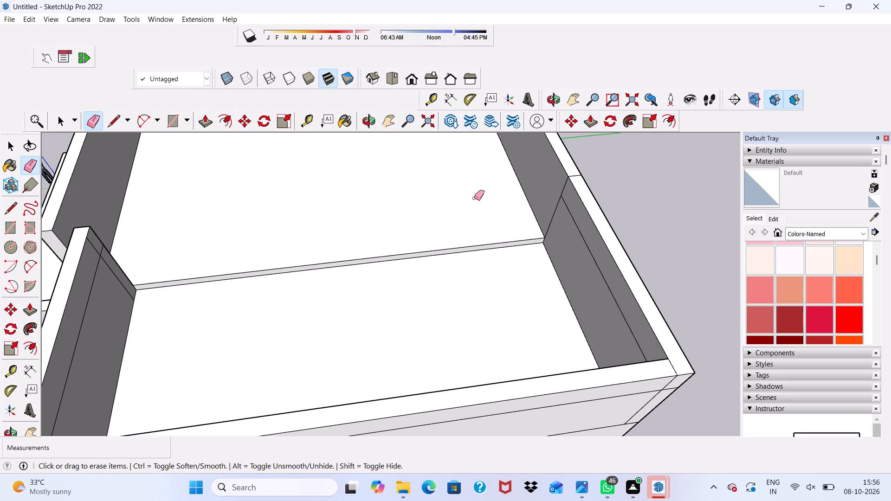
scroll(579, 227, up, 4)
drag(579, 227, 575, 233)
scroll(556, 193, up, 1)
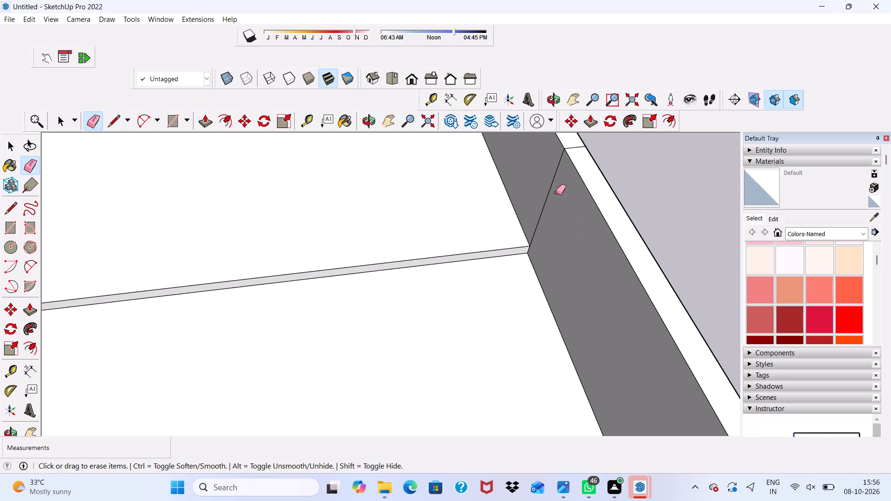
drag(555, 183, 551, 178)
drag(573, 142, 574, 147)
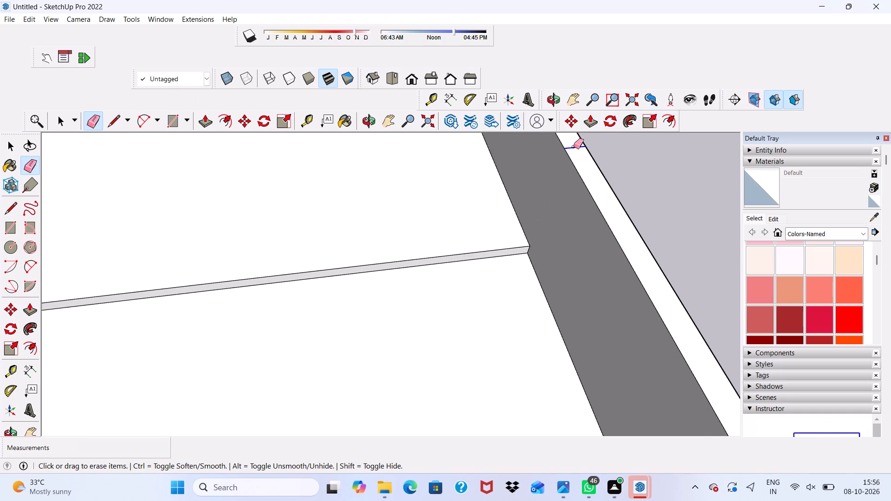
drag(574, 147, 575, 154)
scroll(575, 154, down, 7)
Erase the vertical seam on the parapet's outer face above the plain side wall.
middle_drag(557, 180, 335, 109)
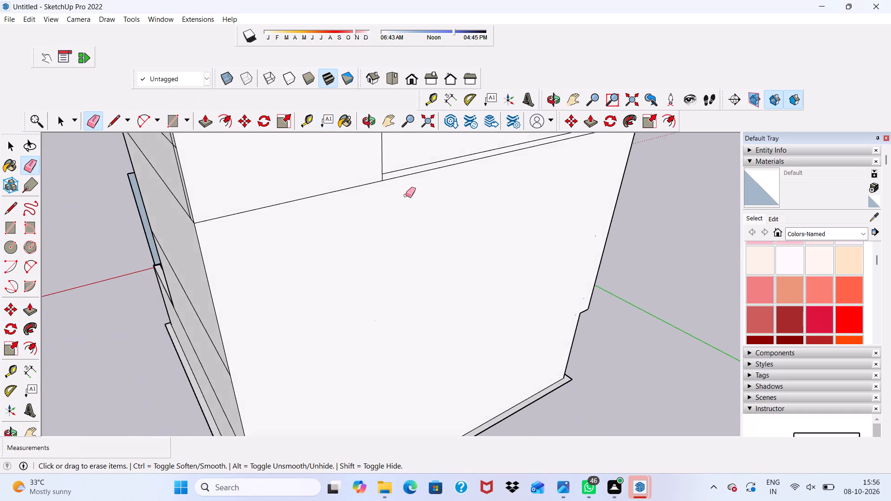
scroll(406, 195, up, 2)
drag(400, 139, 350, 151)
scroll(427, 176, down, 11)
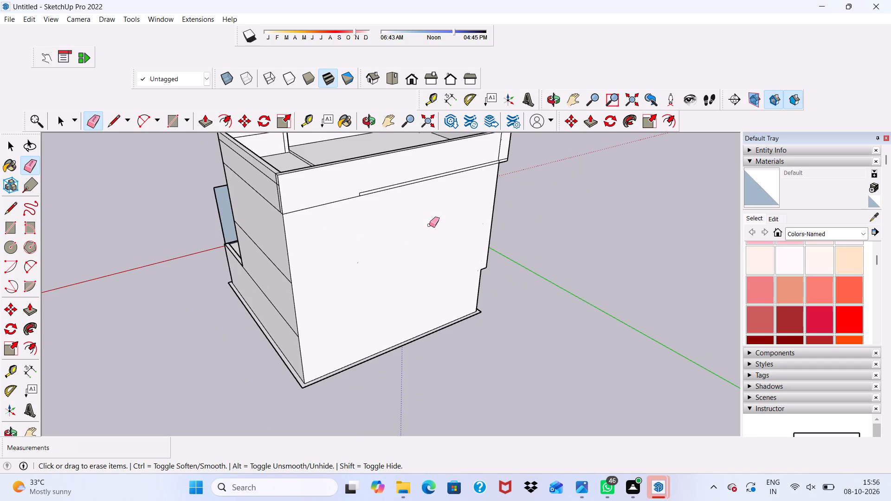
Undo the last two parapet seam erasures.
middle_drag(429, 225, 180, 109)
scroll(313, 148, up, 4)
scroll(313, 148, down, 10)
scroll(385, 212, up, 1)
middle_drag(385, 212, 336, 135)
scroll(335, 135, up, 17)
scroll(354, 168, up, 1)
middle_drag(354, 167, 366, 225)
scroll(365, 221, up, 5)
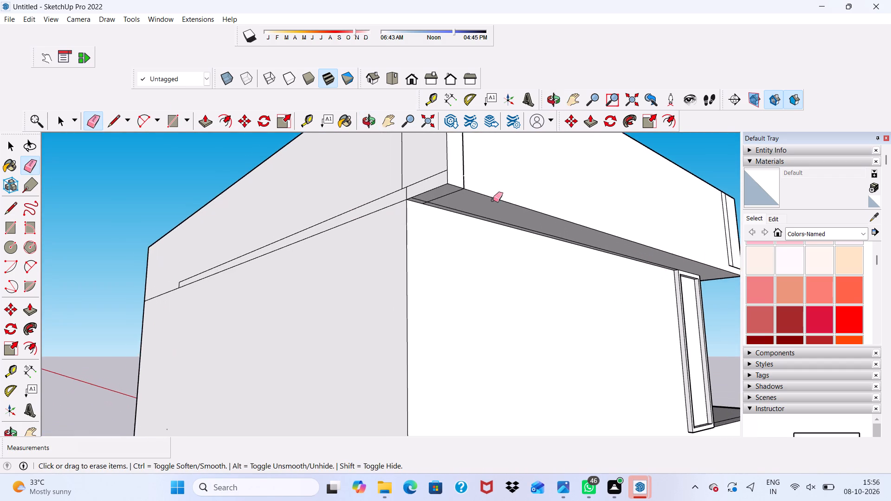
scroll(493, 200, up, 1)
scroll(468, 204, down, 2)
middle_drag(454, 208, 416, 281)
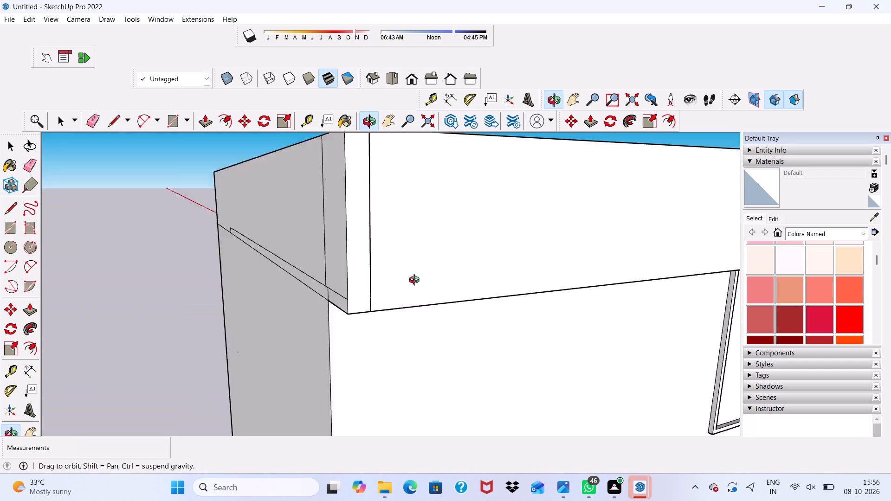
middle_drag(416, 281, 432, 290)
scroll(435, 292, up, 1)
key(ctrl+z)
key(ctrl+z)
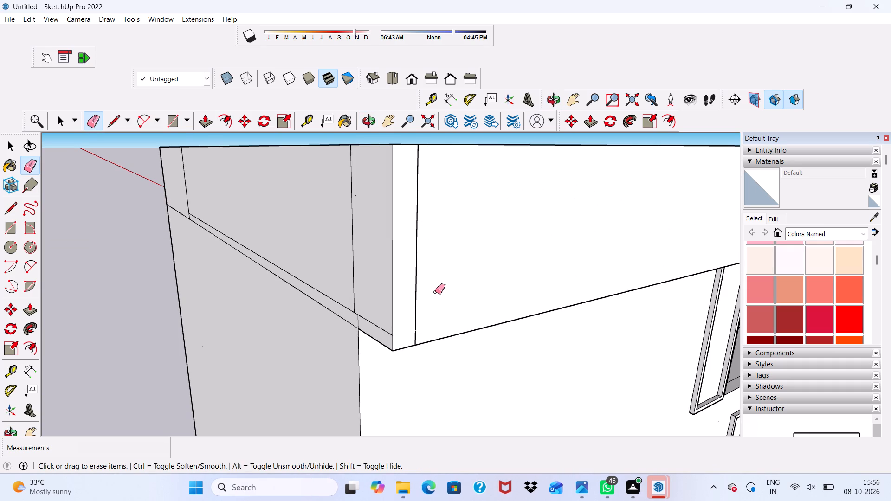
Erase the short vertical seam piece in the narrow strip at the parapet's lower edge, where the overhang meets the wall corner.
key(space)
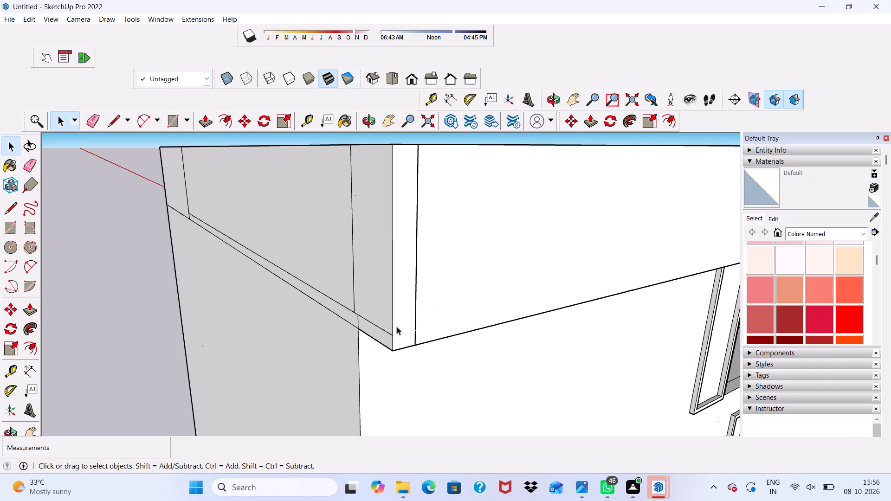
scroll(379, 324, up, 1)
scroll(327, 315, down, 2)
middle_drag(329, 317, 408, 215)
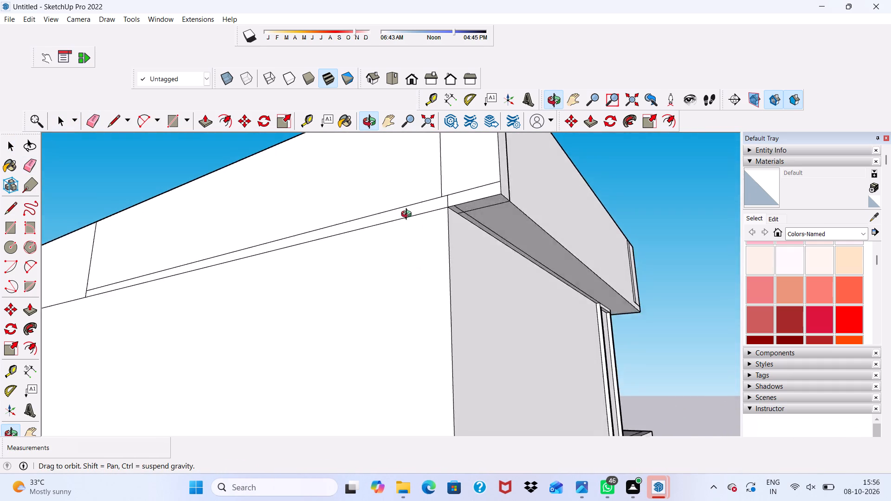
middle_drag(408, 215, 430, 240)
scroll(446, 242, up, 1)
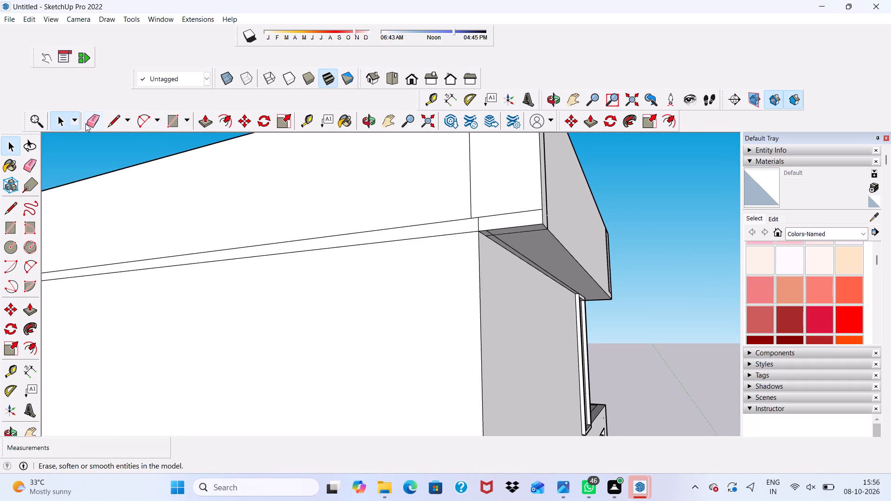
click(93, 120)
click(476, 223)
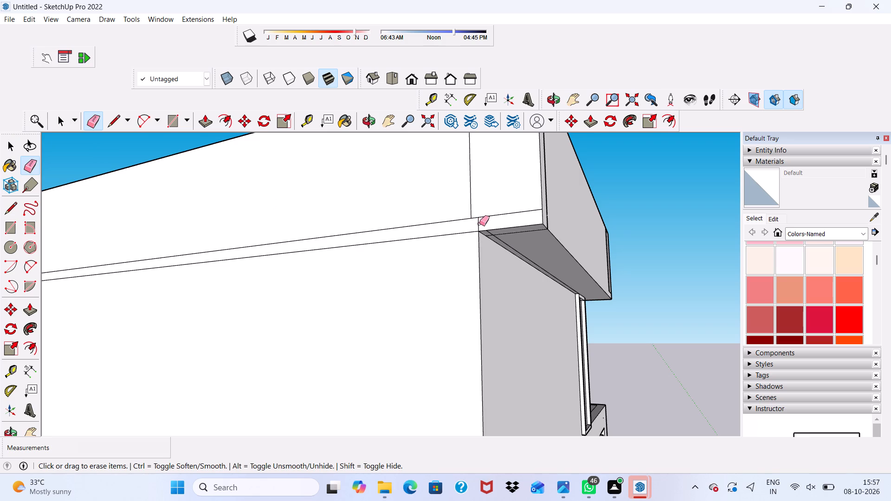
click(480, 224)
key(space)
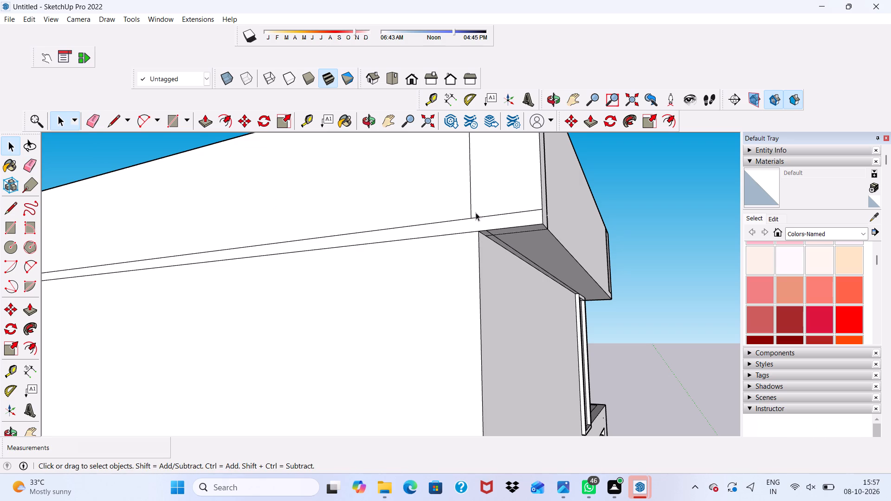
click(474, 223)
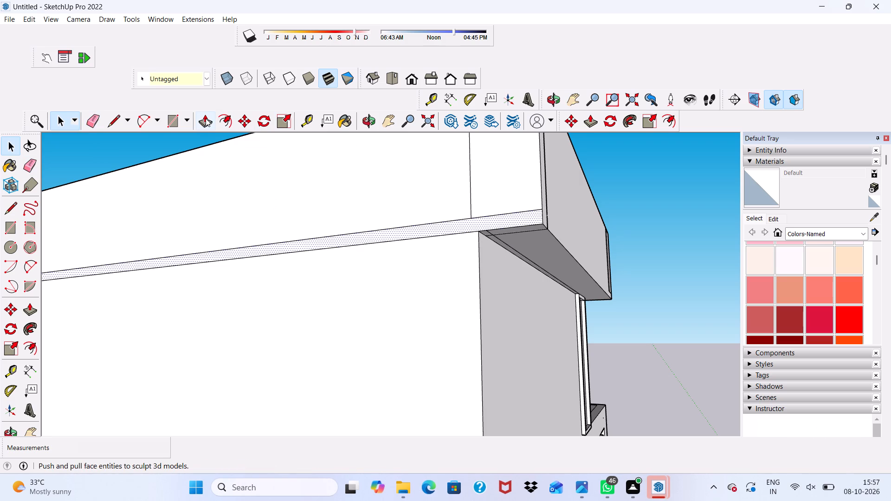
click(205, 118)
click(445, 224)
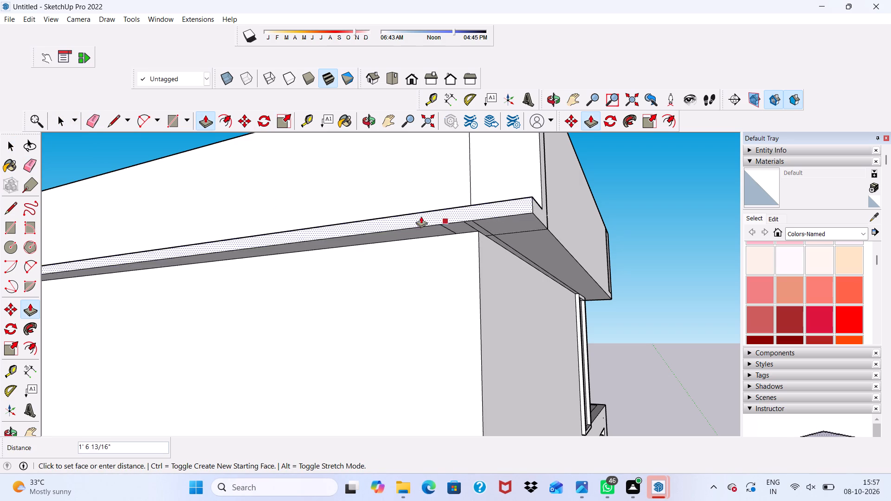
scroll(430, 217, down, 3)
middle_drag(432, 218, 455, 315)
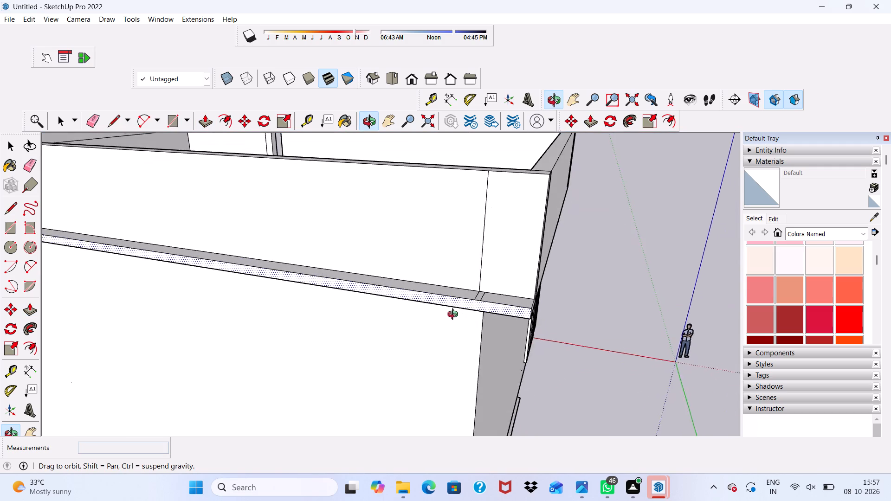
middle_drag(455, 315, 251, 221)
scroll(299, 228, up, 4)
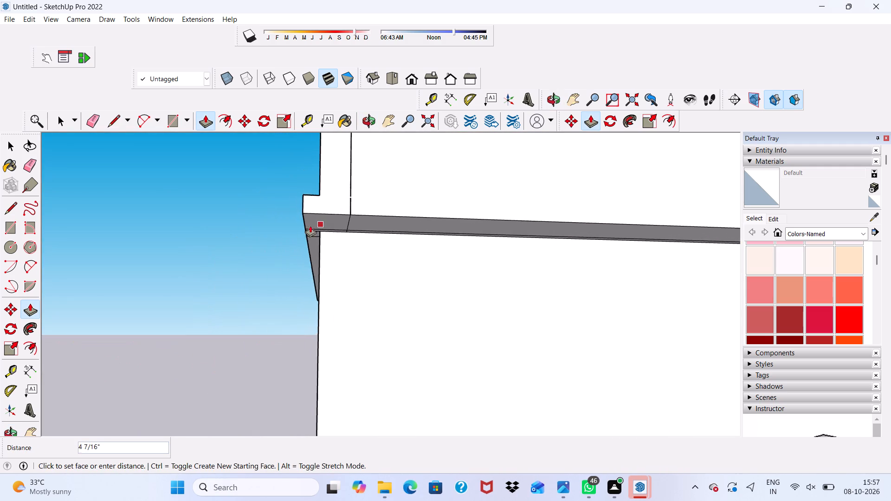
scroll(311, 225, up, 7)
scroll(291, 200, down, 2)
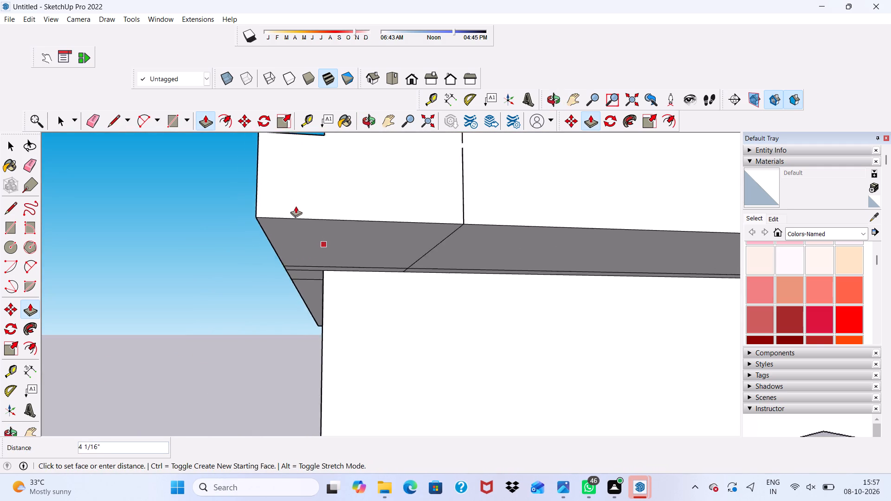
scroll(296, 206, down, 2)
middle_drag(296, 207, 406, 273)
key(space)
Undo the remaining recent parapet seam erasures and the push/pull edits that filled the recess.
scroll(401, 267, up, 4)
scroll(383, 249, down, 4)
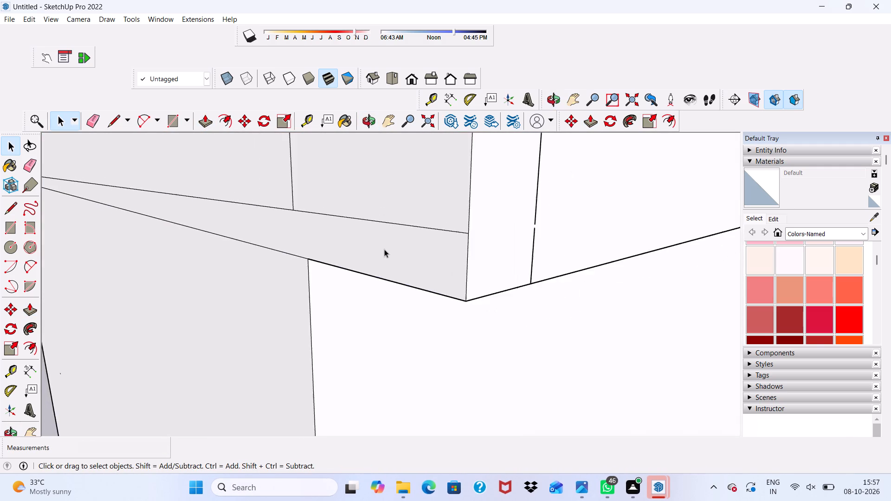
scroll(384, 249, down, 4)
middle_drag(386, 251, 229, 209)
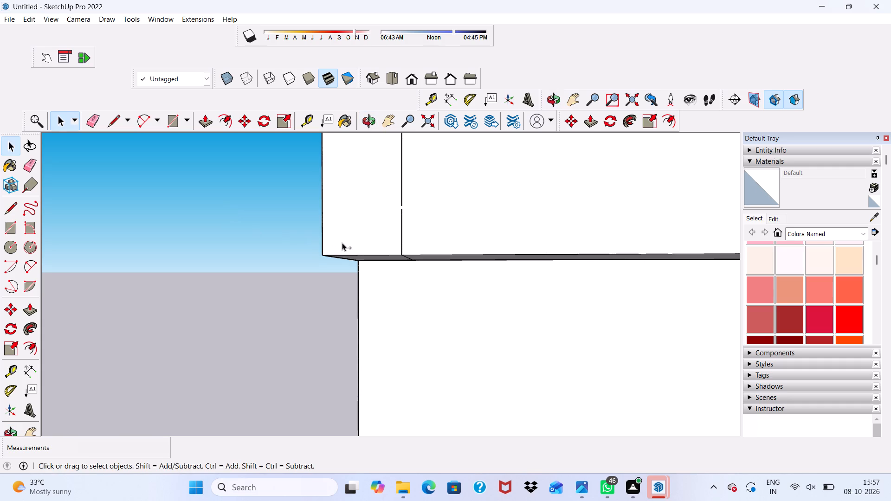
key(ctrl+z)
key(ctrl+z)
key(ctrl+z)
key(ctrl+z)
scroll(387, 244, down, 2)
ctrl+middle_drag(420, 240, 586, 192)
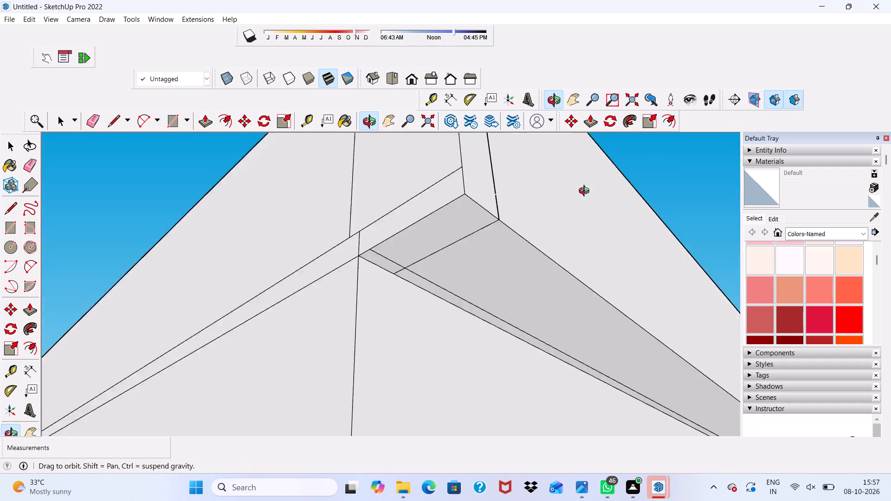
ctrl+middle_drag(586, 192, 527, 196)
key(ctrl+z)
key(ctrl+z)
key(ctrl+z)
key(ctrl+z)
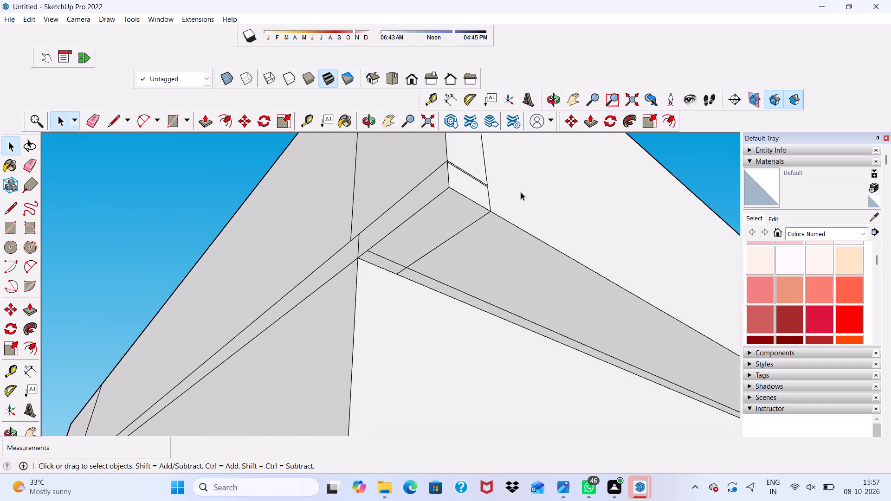
Undo the earlier run of edits to the parapet's outer faces and seams at the overhang corner.
key(ctrl+z)
key(ctrl+z)
key(ctrl+z)
key(ctrl+z)
key(ctrl+z)
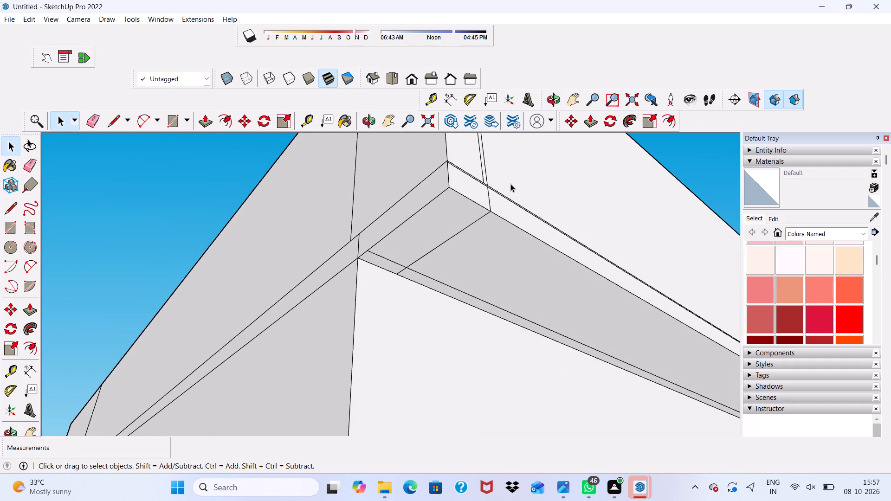
key(ctrl+z)
key(ctrl+z)
key(ctrl+z)
key(ctrl+z)
key(ctrl+z)
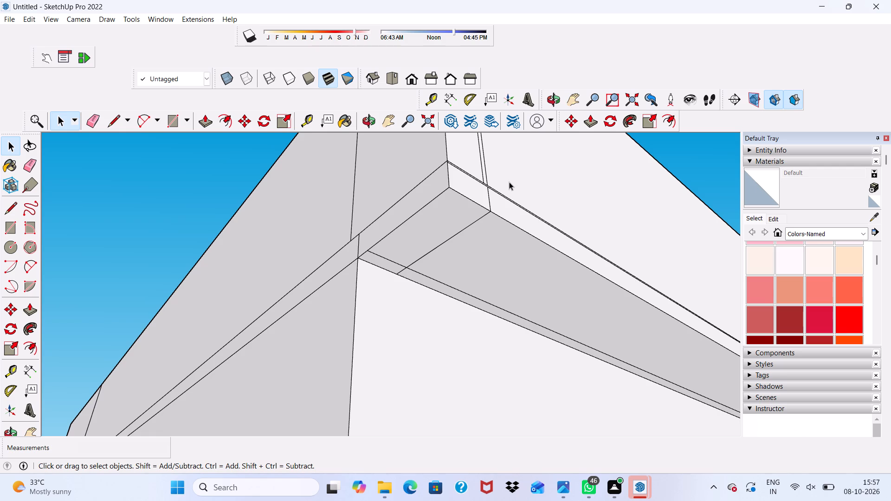
key(ctrl+z)
key(ctrl+z)
key(ctrl+z)
key(ctrl+z)
key(ctrl+z)
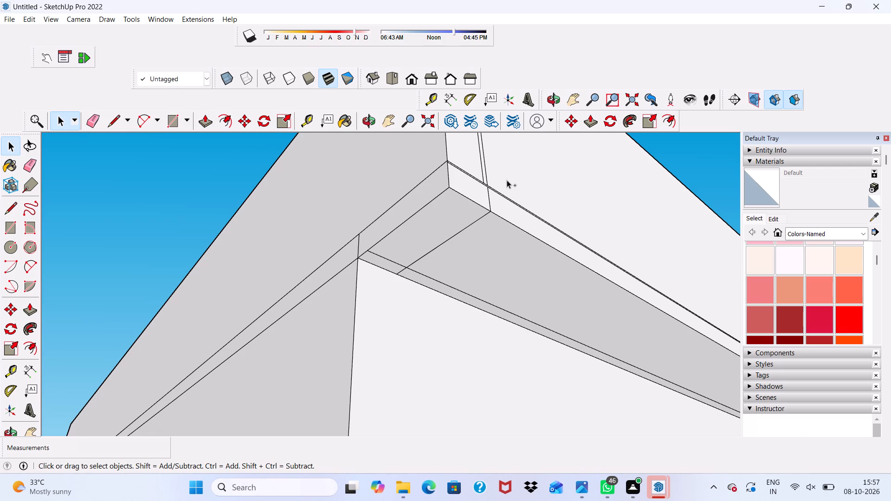
key(ctrl+z)
key(ctrl+z)
key(ctrl+z)
key(ctrl+z)
key(ctrl+z)
key(ctrl+z)
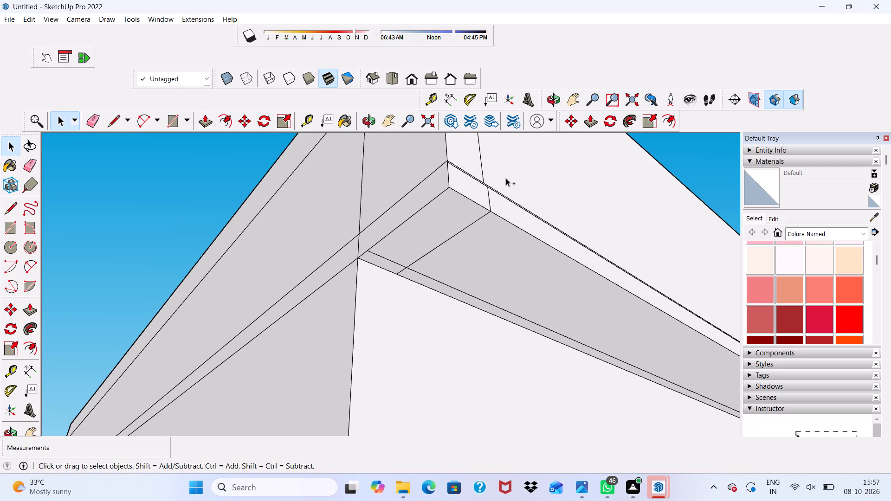
key(ctrl+z)
key(ctrl+z)
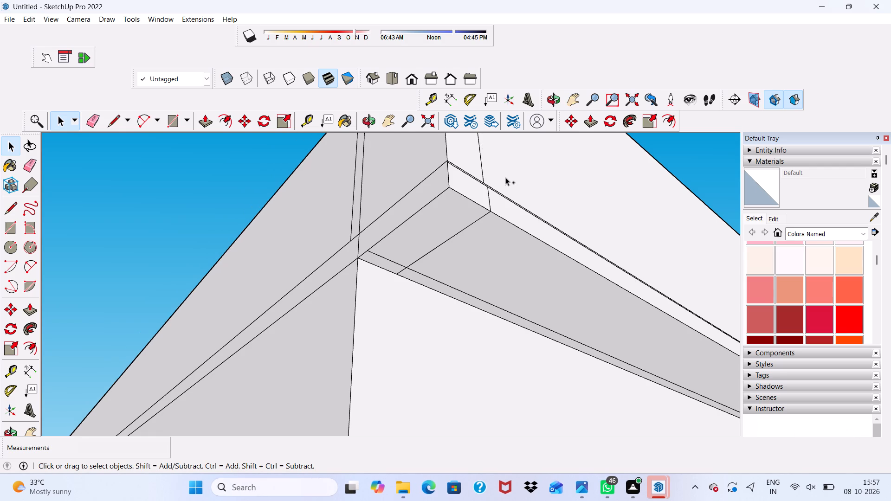
key(ctrl+z)
Undo the remaining strip edits at the corner, back to the plain parapet face flush with the side wall.
scroll(491, 217, down, 4)
scroll(489, 220, up, 1)
scroll(489, 220, down, 1)
middle_drag(489, 220, 464, 403)
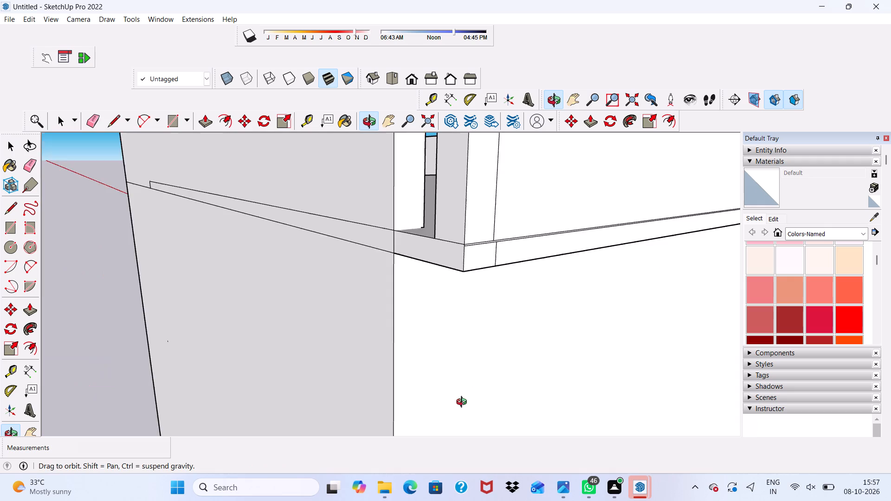
middle_drag(464, 403, 408, 459)
scroll(415, 337, up, 1)
scroll(417, 309, down, 4)
middle_drag(417, 309, 507, 126)
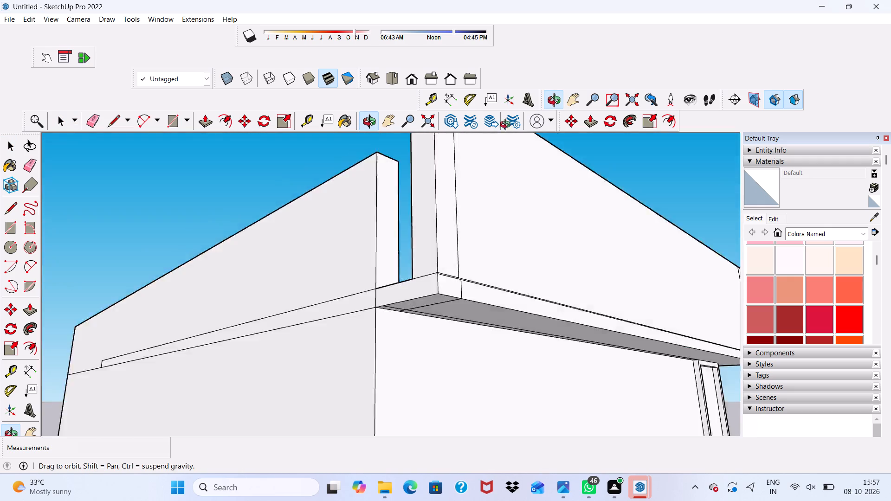
middle_drag(507, 126, 450, 231)
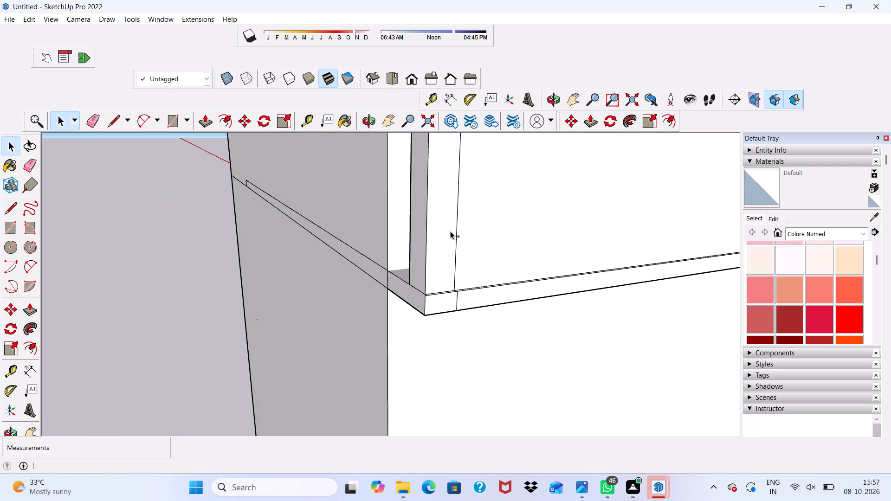
key(ctrl+z)
scroll(450, 231, up, 1)
middle_drag(450, 231, 283, 351)
scroll(452, 258, down, 1)
scroll(297, 314, up, 2)
scroll(364, 283, down, 2)
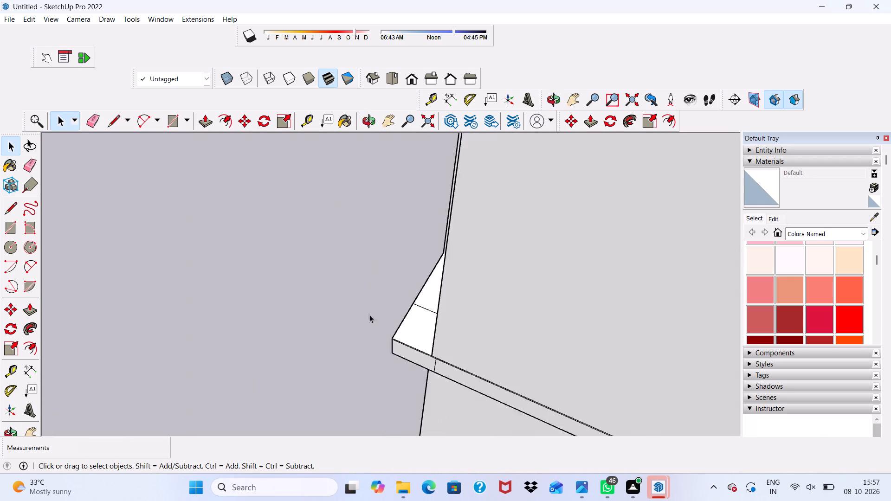
scroll(369, 315, down, 8)
middle_drag(439, 259, 568, 212)
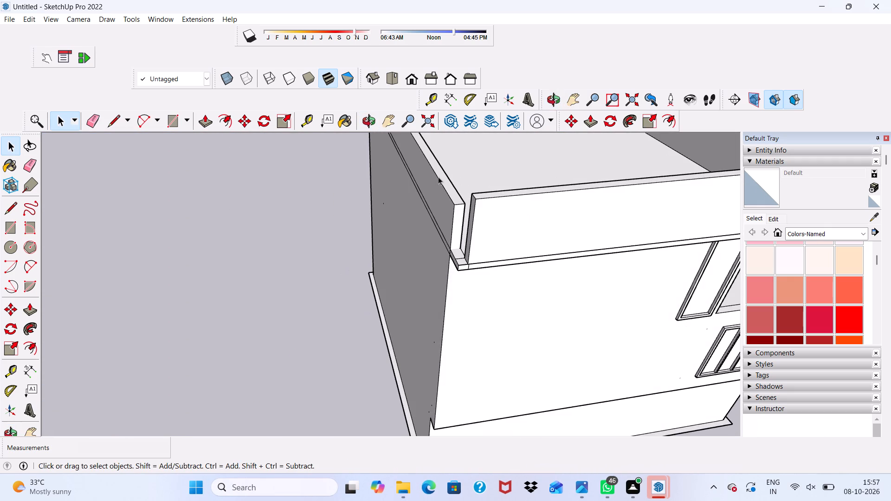
scroll(433, 175, up, 1)
key(ctrl+z)
scroll(440, 281, down, 1)
middle_drag(441, 287, 457, 318)
scroll(444, 251, up, 4)
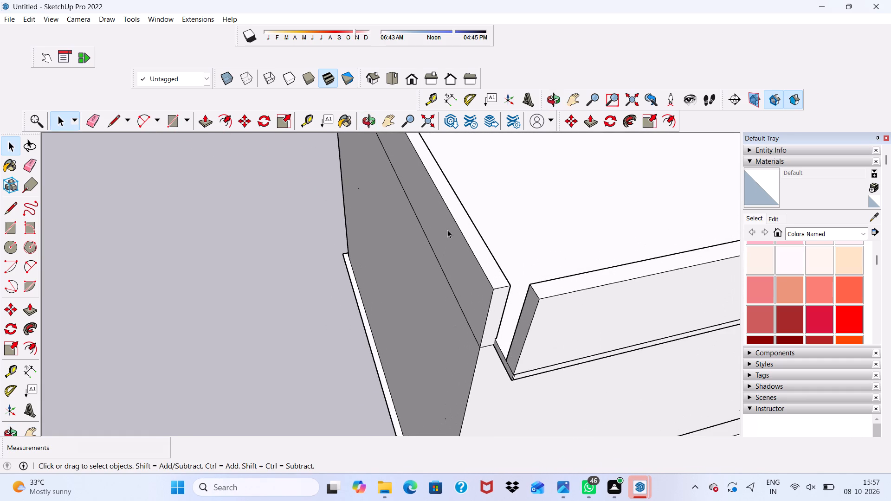
Push/Pull the parapet's outer face above the plain side wall outward by 2'.
click(462, 261)
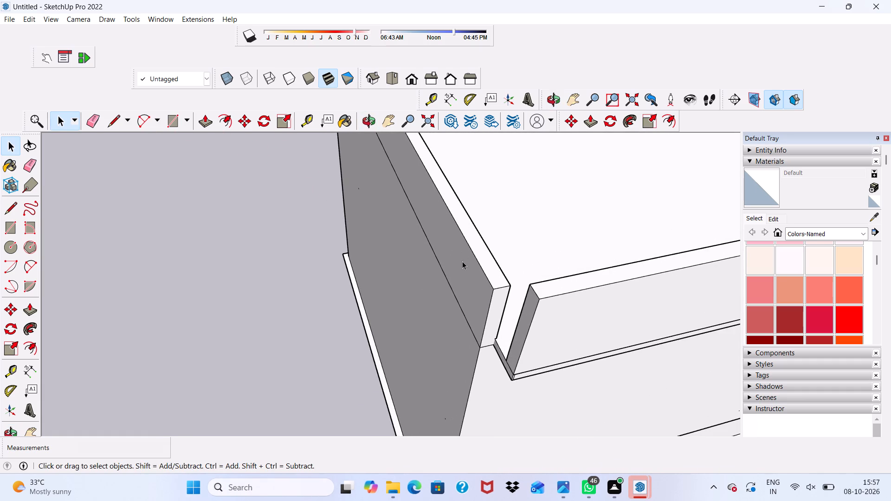
click(206, 118)
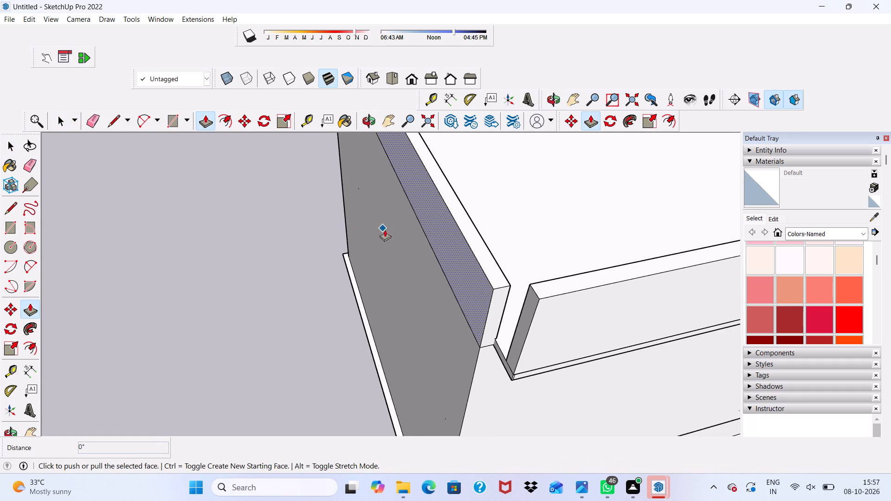
click(444, 236)
scroll(426, 236, down, 1)
middle_drag(426, 236, 563, 85)
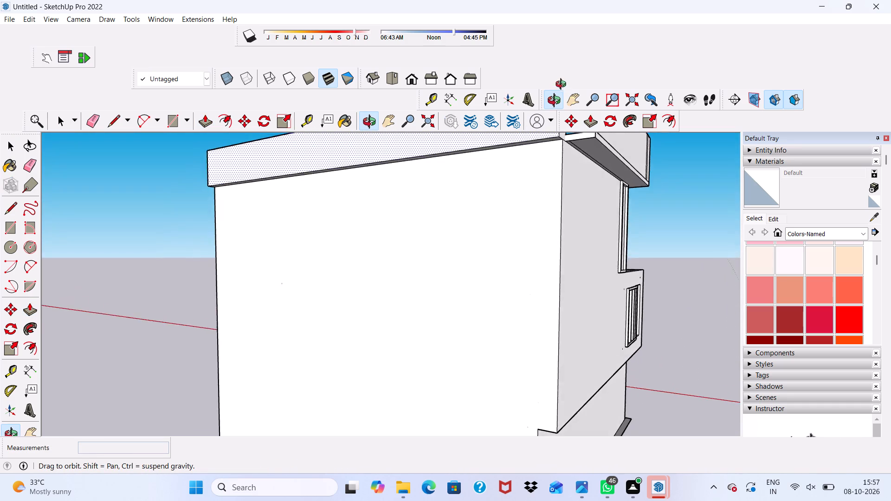
middle_drag(563, 85, 431, 136)
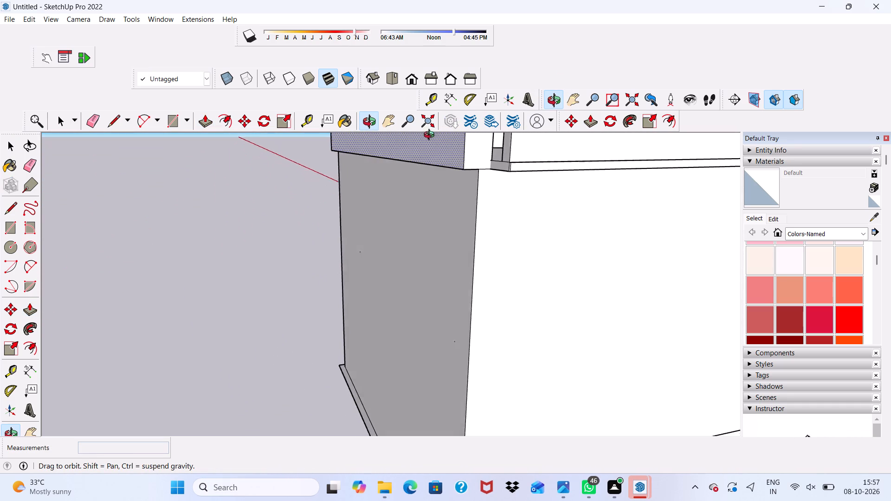
middle_drag(431, 136, 413, 155)
scroll(413, 155, down, 4)
middle_drag(411, 178, 510, 169)
scroll(510, 169, up, 3)
scroll(474, 157, down, 3)
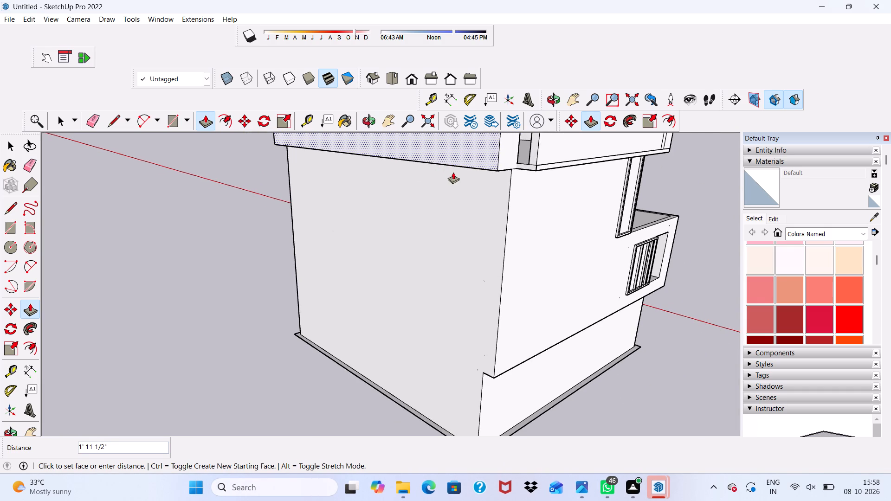
text(2')
key(Return)
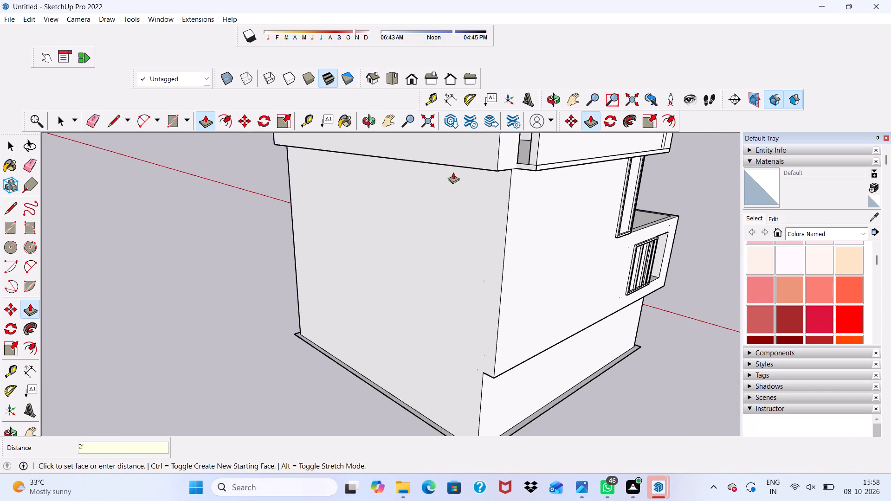
Push/Pull the long inner face of the overhanging roof parapet above the plain side wall by 9".
scroll(583, 161, down, 4)
middle_drag(643, 173, 550, 180)
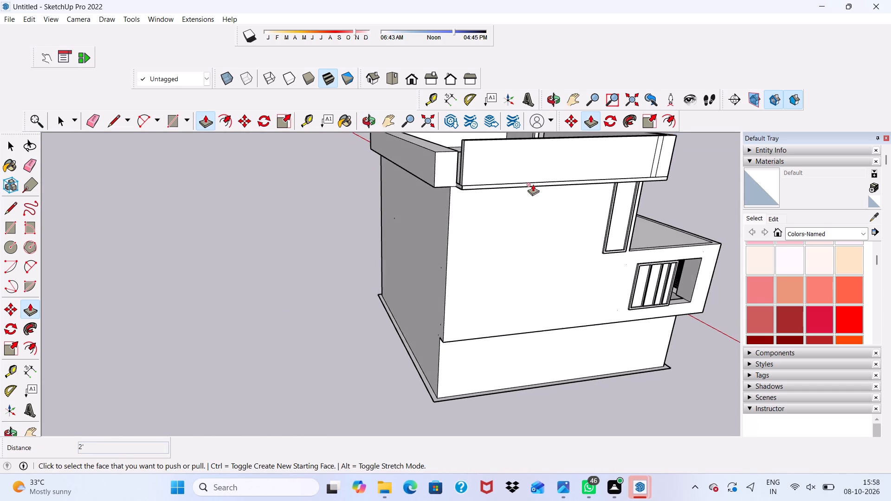
scroll(468, 179, up, 10)
scroll(457, 172, down, 5)
middle_drag(457, 172, 294, 317)
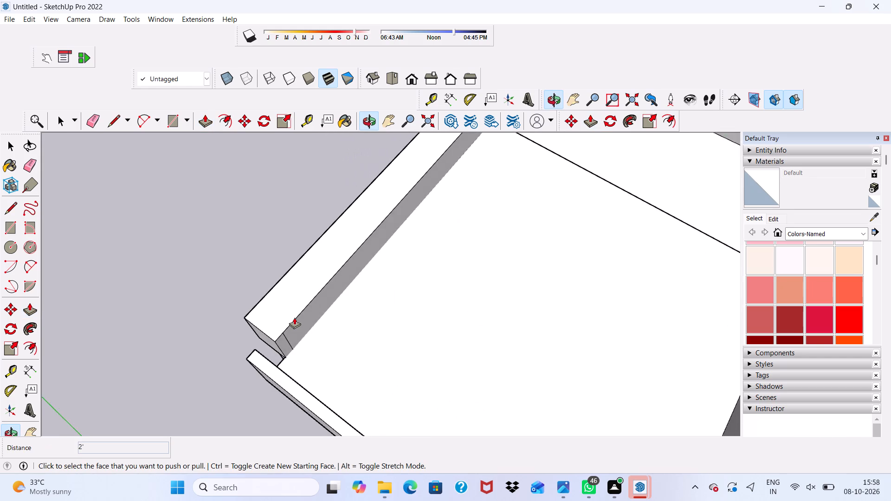
scroll(294, 317, up, 5)
scroll(314, 314, down, 3)
click(316, 305)
scroll(316, 305, up, 1)
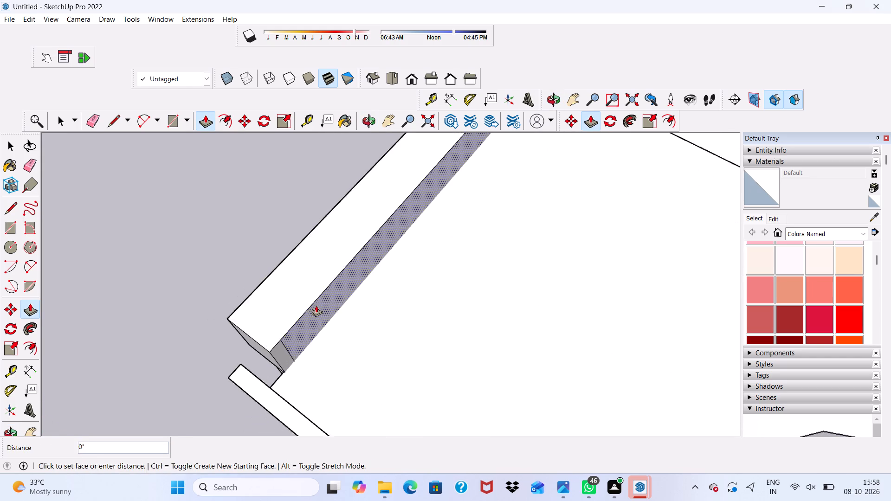
scroll(316, 305, up, 1)
scroll(331, 310, down, 3)
middle_drag(356, 321, 265, 206)
scroll(286, 210, up, 1)
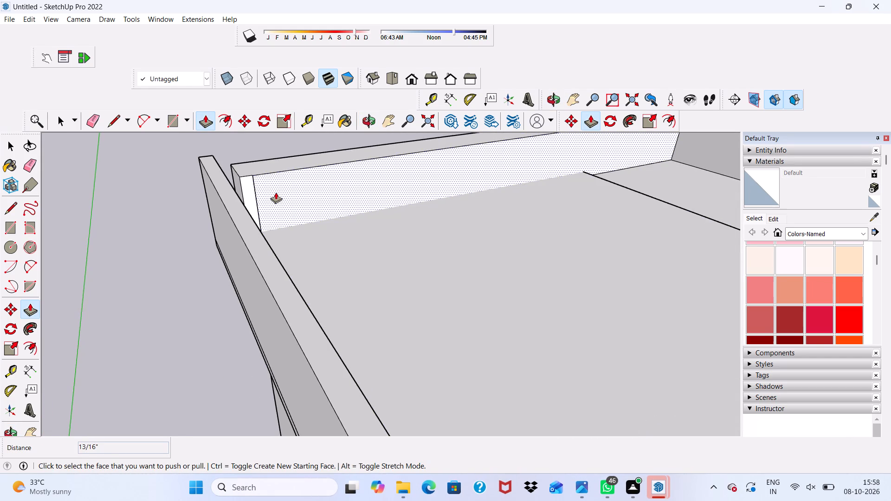
drag(276, 192, 267, 180)
double_click(267, 180)
middle_drag(269, 183, 447, 238)
scroll(335, 183, down, 1)
middle_drag(335, 183, 454, 263)
scroll(394, 244, up, 3)
click(294, 236)
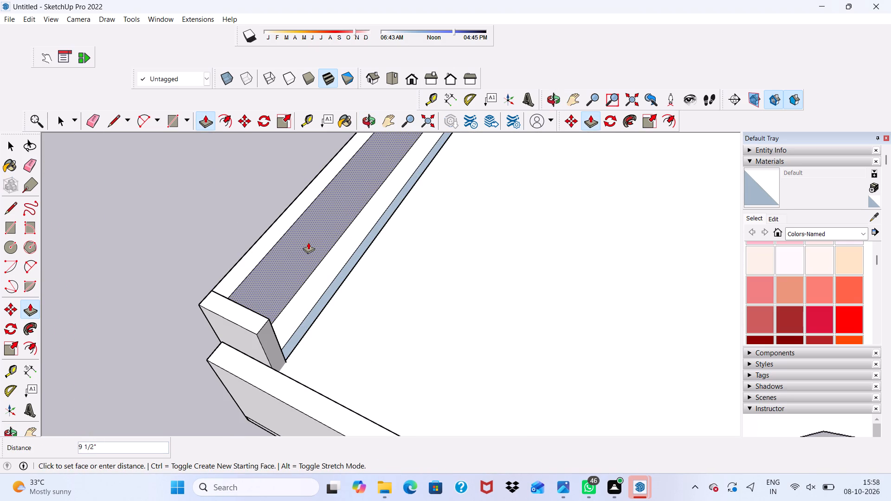
text(9")
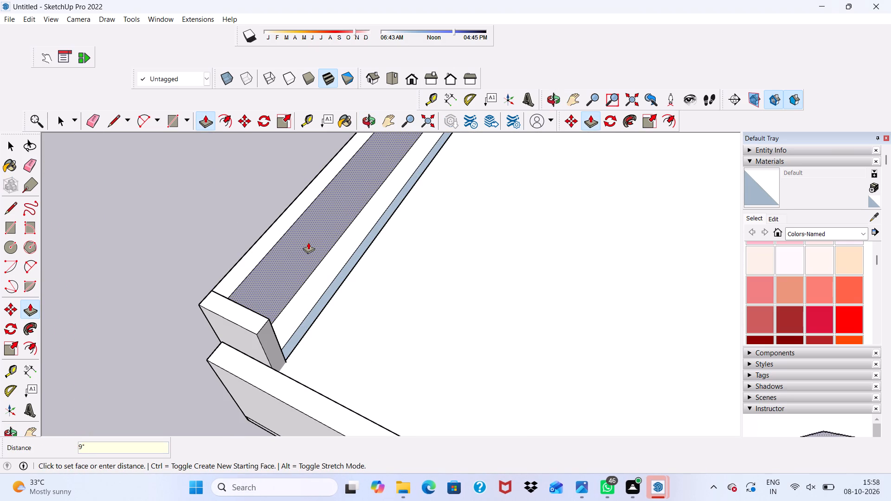
key(Return)
Push/Pull the overhanging parapet's recessed outer face by 9", flush with the narrow end strip at the corner.
scroll(308, 242, down, 8)
middle_drag(305, 266, 311, 265)
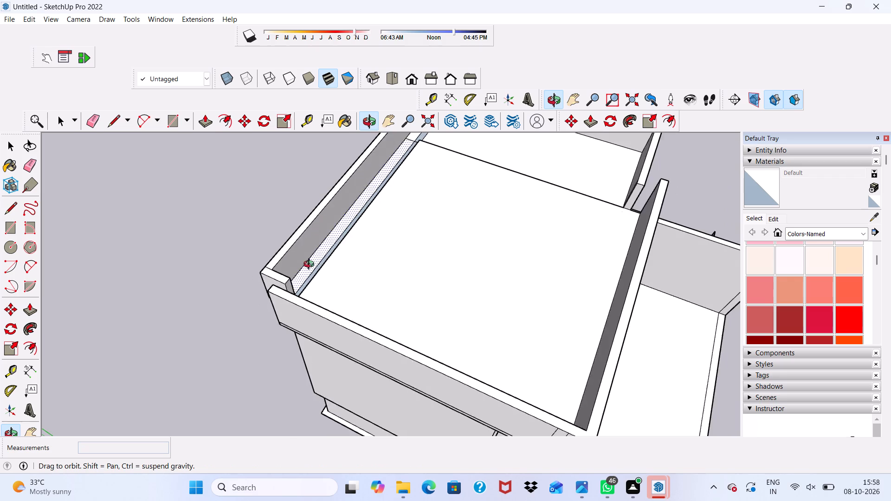
middle_drag(311, 265, 476, 173)
scroll(378, 253, up, 4)
scroll(380, 249, down, 4)
middle_drag(368, 247, 505, 200)
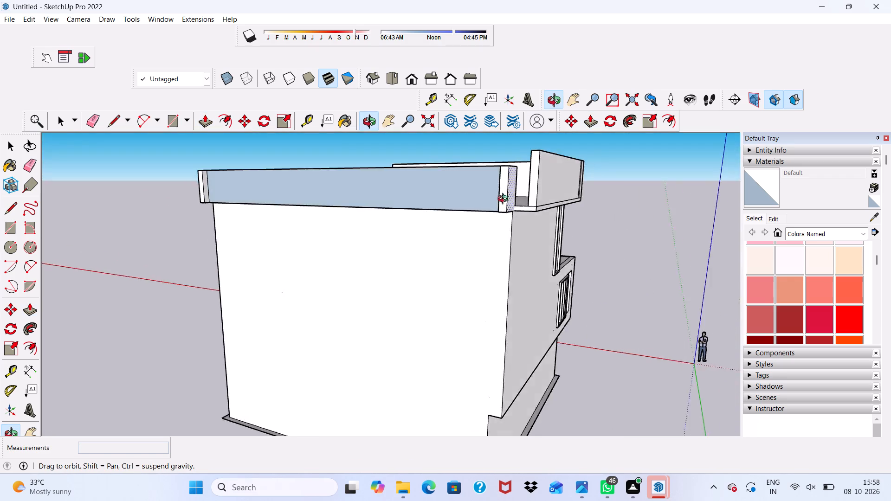
middle_drag(505, 200, 527, 227)
scroll(478, 220, up, 4)
click(477, 217)
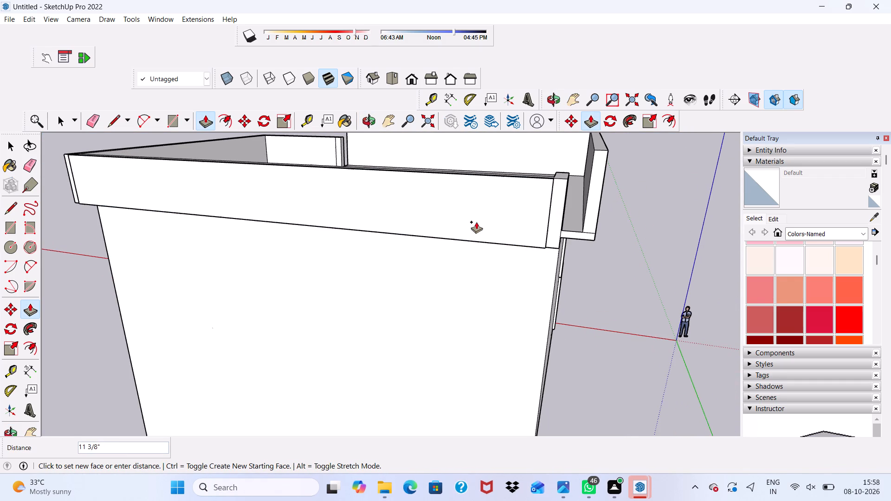
scroll(550, 226, down, 1)
click(551, 226)
scroll(551, 226, down, 1)
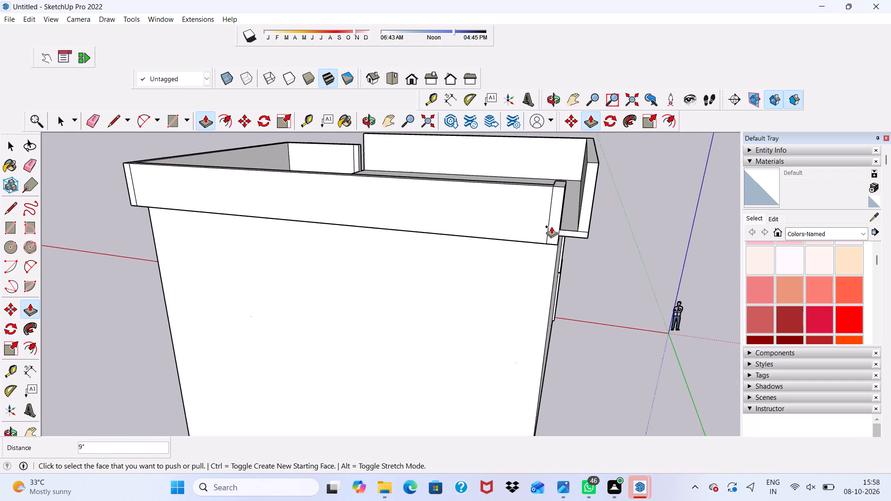
Push/Pull the faces beneath the overhanging parapet level with each other, moving the long recessed strip about 2 1/4".
middle_drag(551, 226, 377, 154)
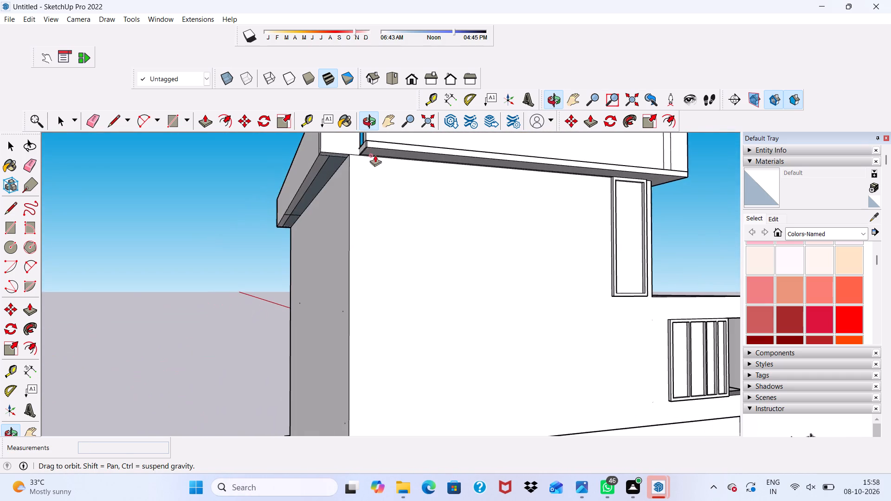
scroll(345, 176, up, 9)
click(323, 154)
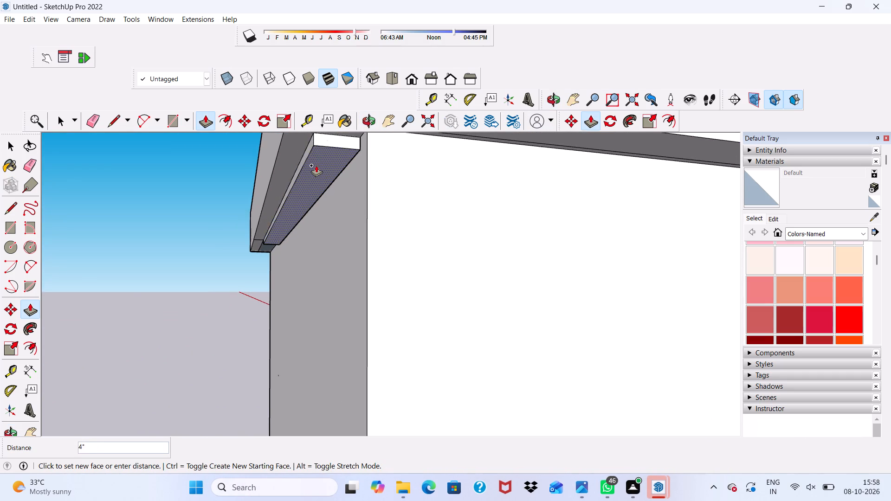
click(316, 148)
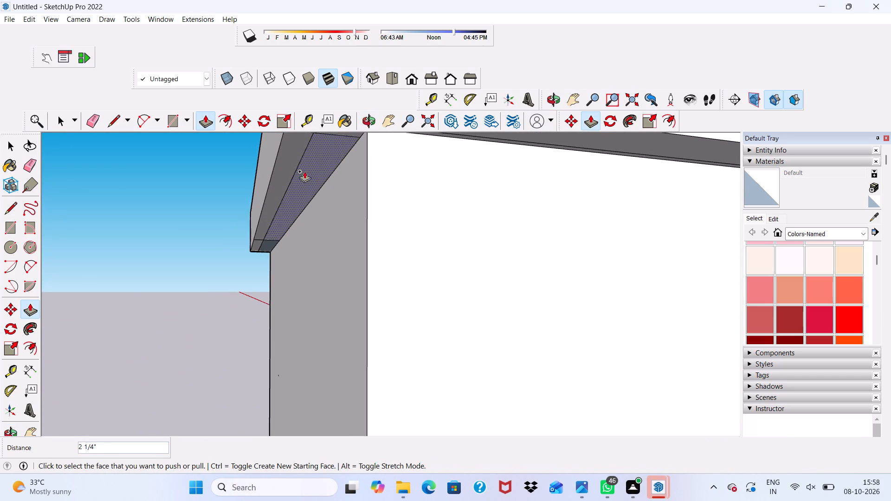
scroll(269, 281, up, 11)
click(265, 221)
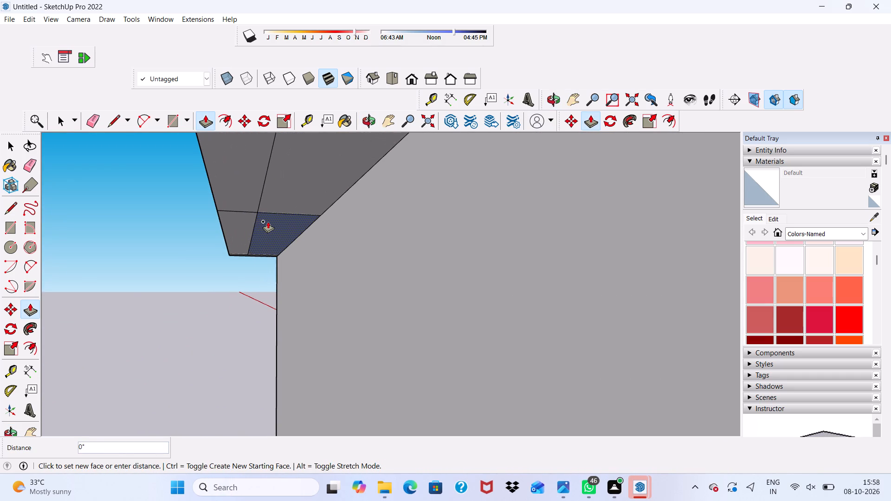
click(268, 221)
click(276, 224)
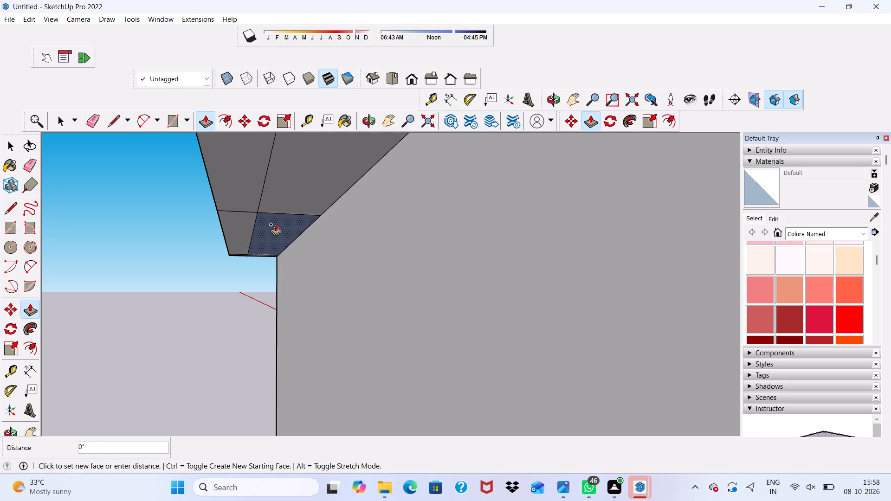
click(271, 222)
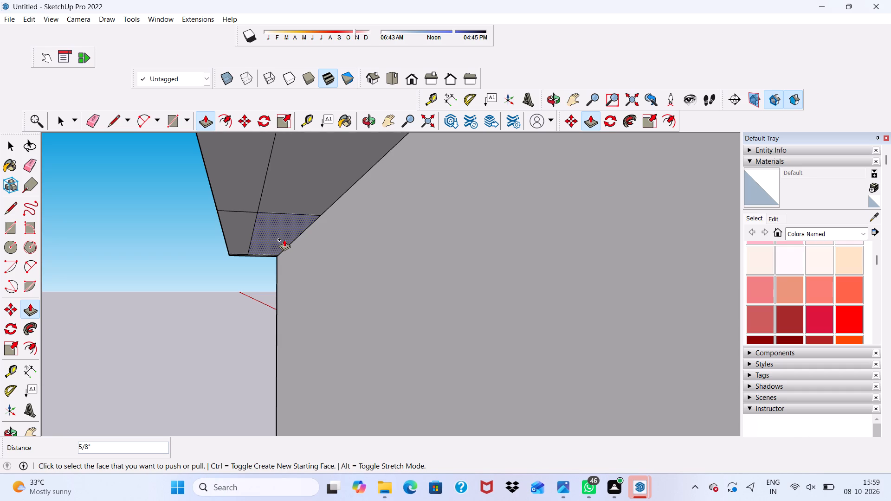
scroll(284, 239, up, 1)
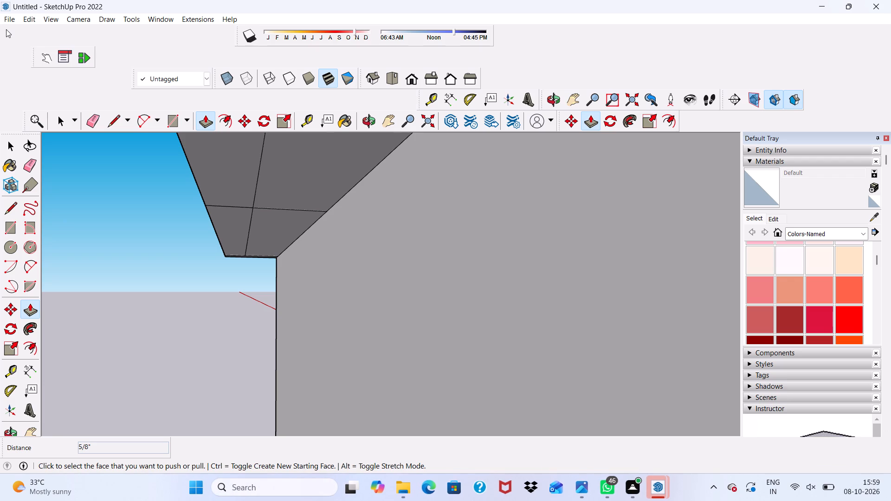
key(space)
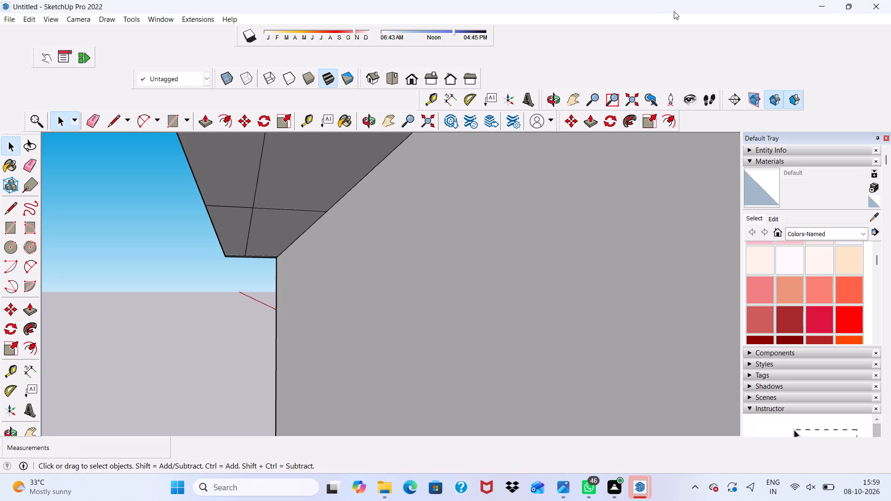
Erase the seam lines dividing the underside of the overhanging parapet.
scroll(229, 299, down, 11)
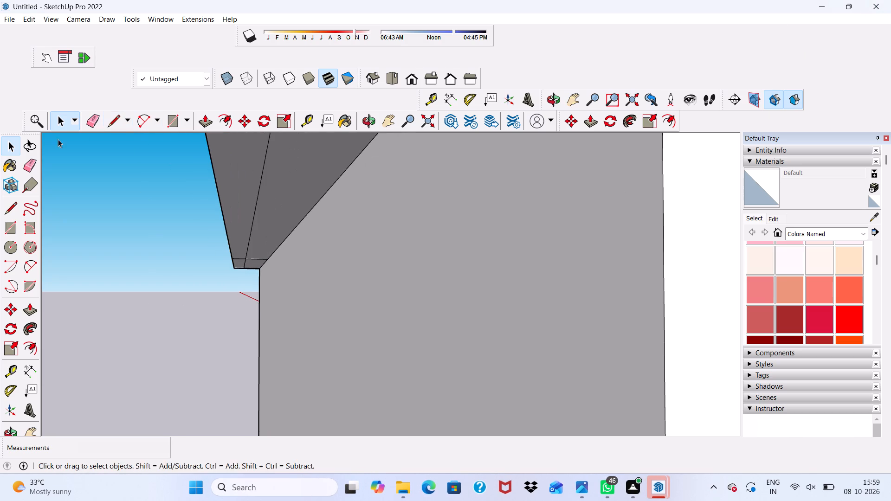
click(92, 120)
scroll(251, 290, up, 4)
drag(252, 252, 251, 257)
click(245, 230)
drag(247, 227, 232, 236)
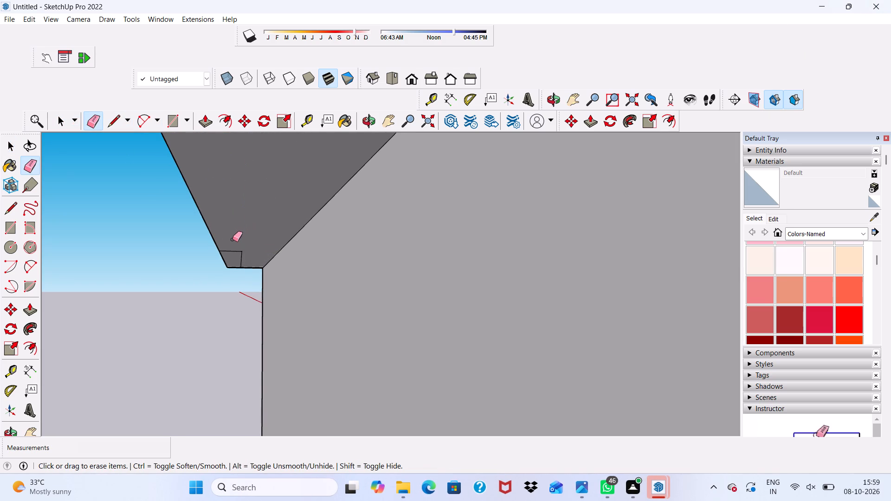
drag(232, 242, 235, 255)
drag(235, 255, 247, 256)
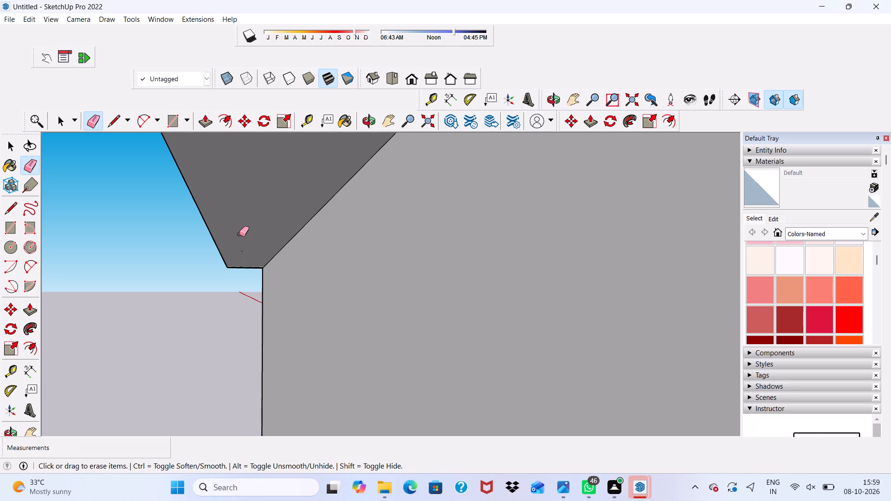
Push/Pull the roof slab edge at the open parapet corner outward 2' 8 1/8", flush with the overhanging parapet's outer face.
scroll(246, 252, down, 15)
middle_drag(288, 217, 384, 265)
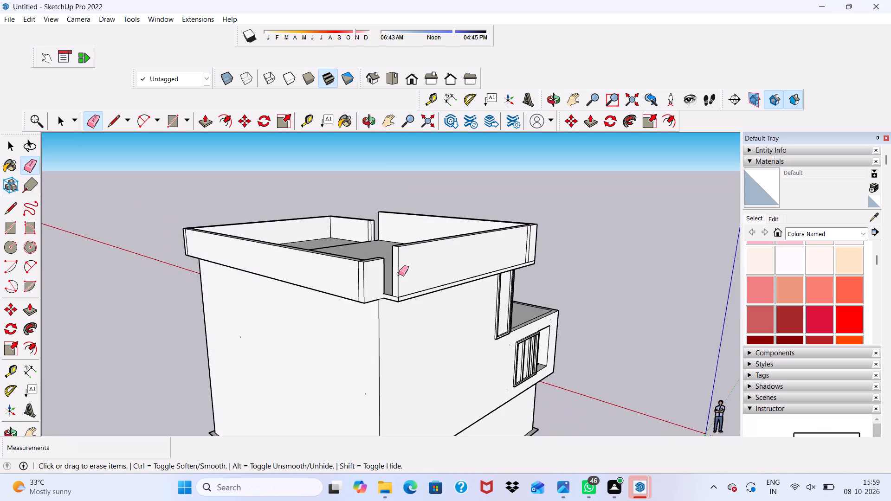
scroll(390, 277, up, 9)
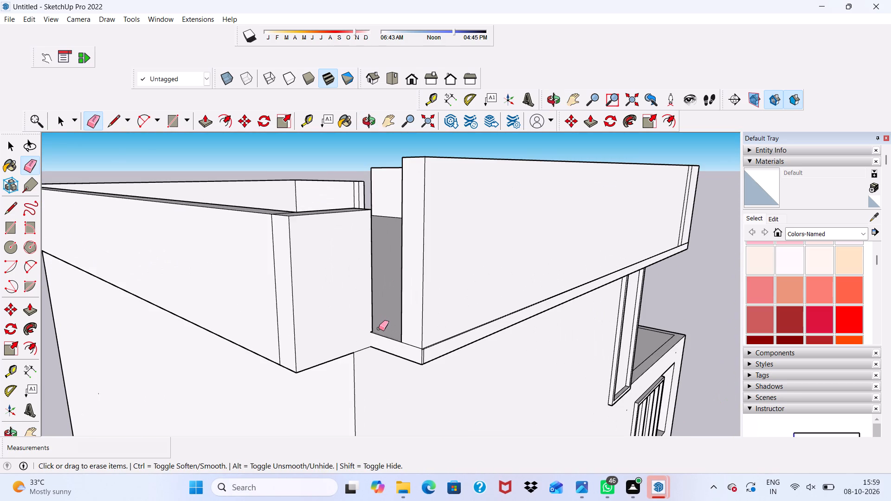
key(space)
click(390, 343)
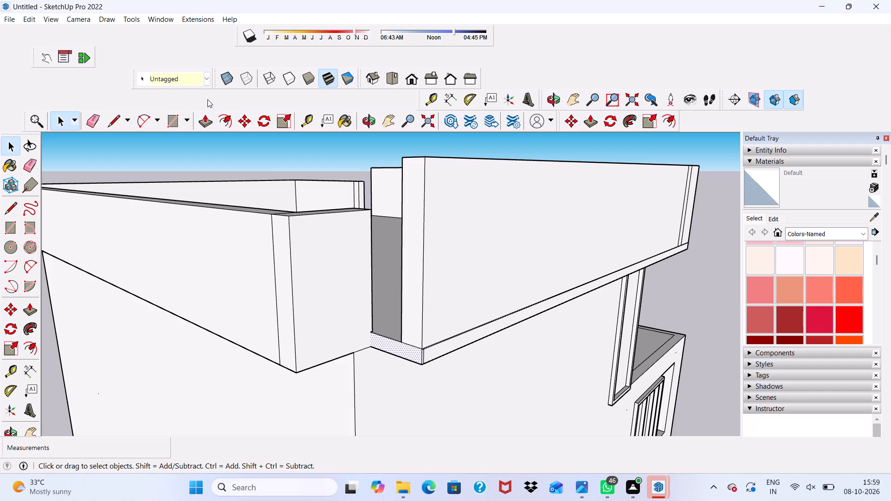
click(206, 125)
click(386, 345)
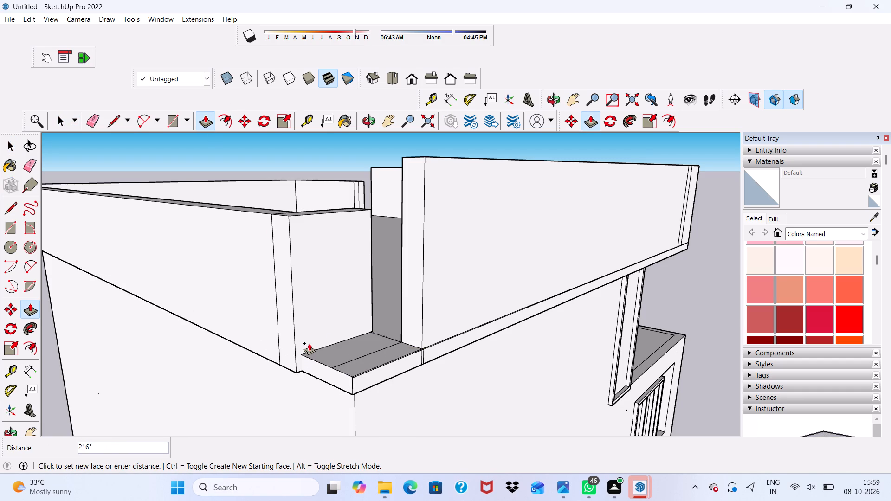
scroll(299, 330, up, 8)
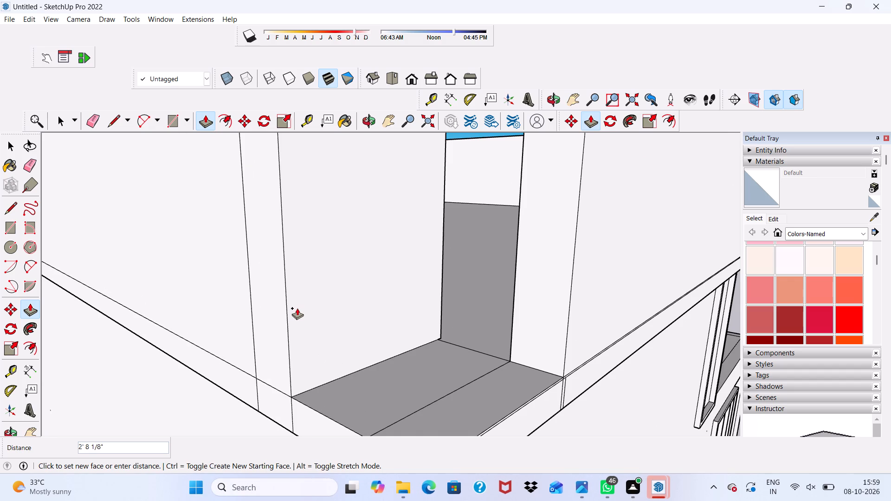
click(297, 308)
Push/Pull the adjacent parapet's narrow end face outward 2' 8 1/8" to reach the extended slab's outer edge.
scroll(297, 308, down, 5)
scroll(447, 317, up, 2)
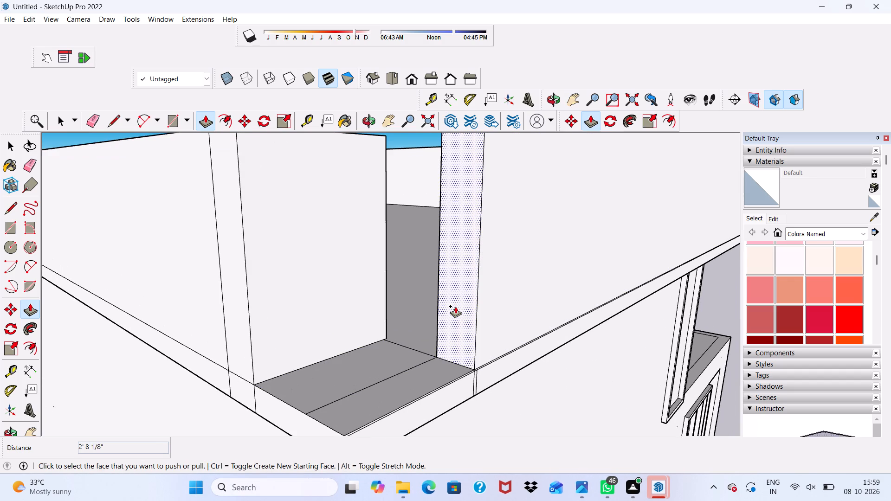
click(455, 306)
scroll(243, 238, down, 1)
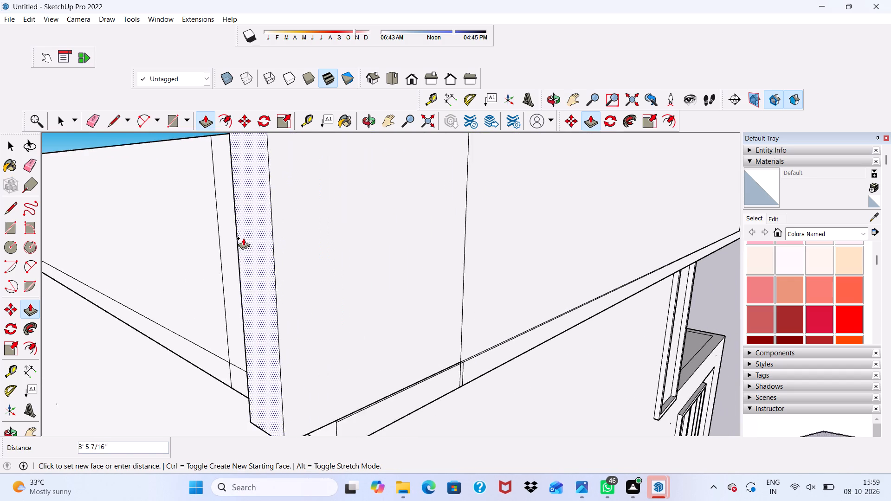
middle_drag(243, 238, 413, 234)
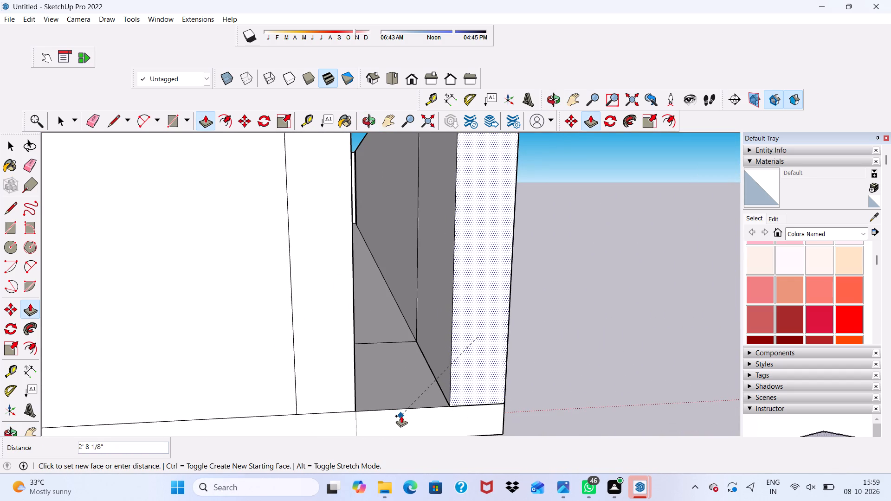
click(400, 416)
Push/Pull the overhanging parapet's end face 1' 4 7/8" across the remaining gap to meet the adjacent parapet.
middle_drag(375, 366, 305, 361)
scroll(302, 335, up, 1)
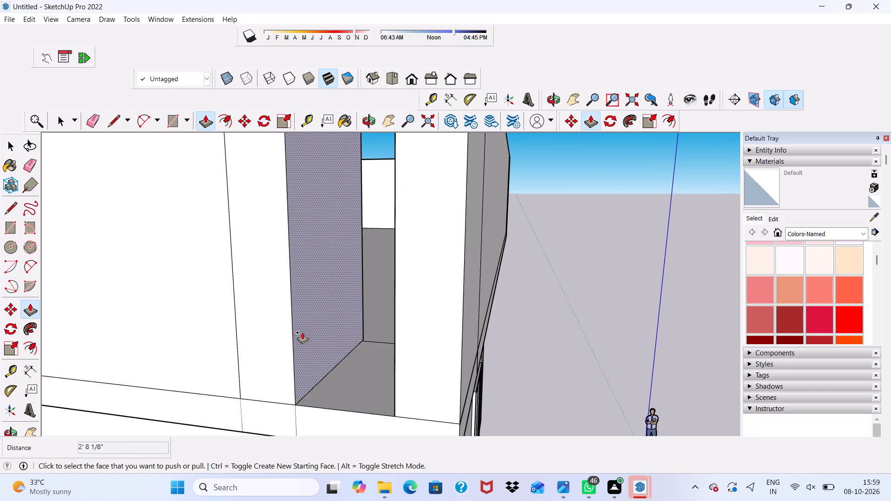
click(302, 332)
click(413, 350)
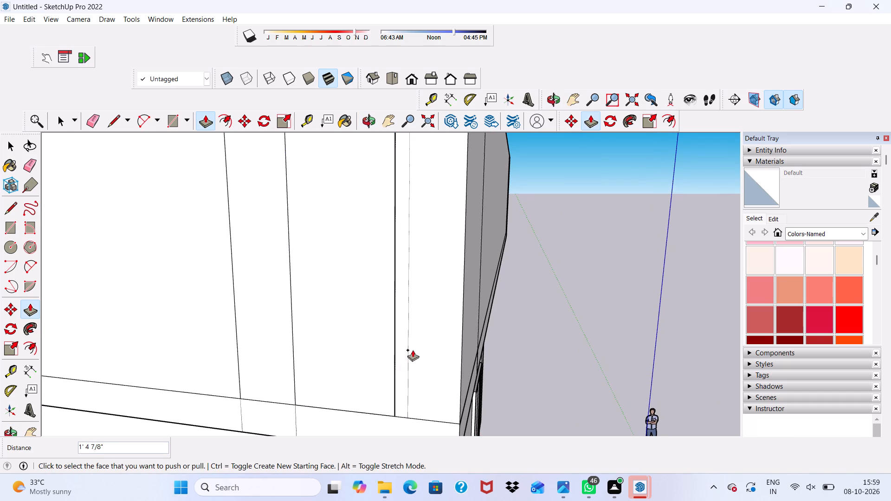
Examine the joined parapet corner from outside and above, checking its seams and alignment.
scroll(412, 349, down, 11)
middle_drag(394, 362, 133, 433)
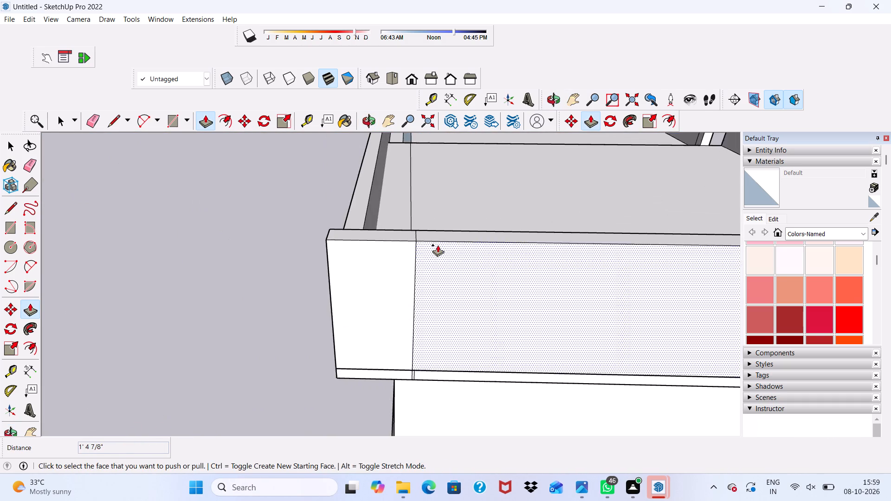
scroll(438, 245, up, 4)
scroll(385, 212, down, 2)
middle_drag(384, 214, 551, 236)
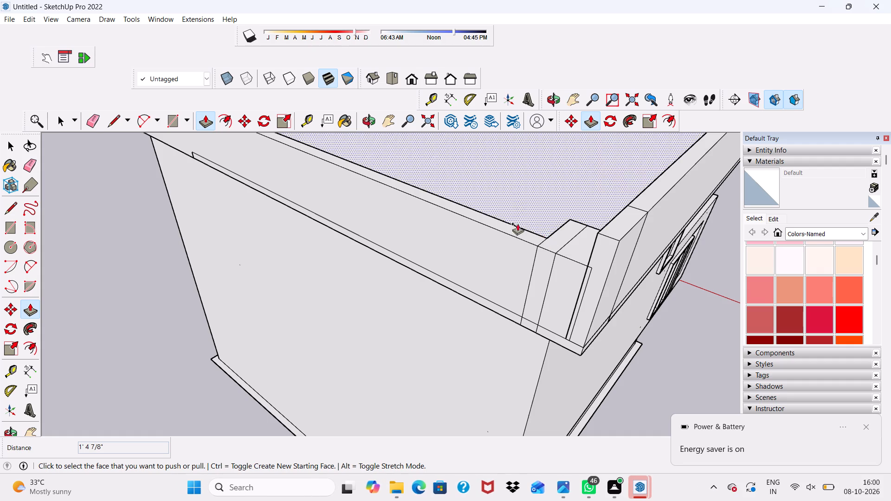
key(space)
scroll(534, 250, down, 6)
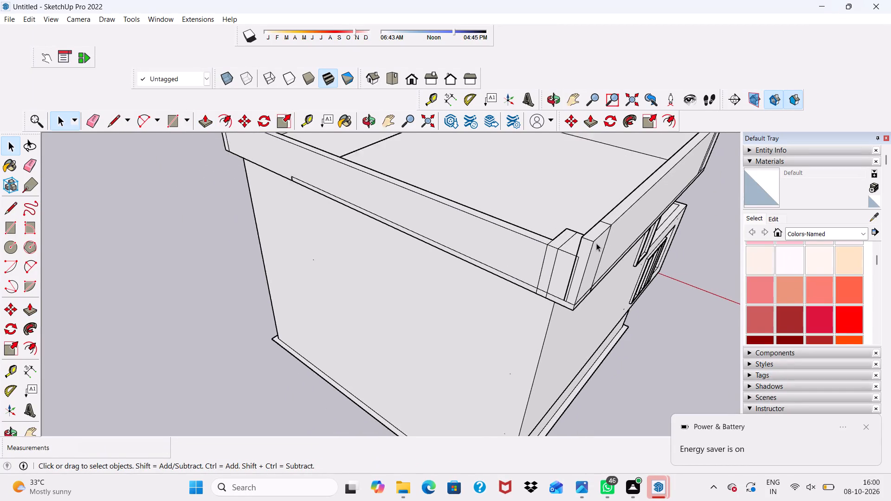
scroll(596, 243, up, 1)
middle_drag(596, 243, 412, 253)
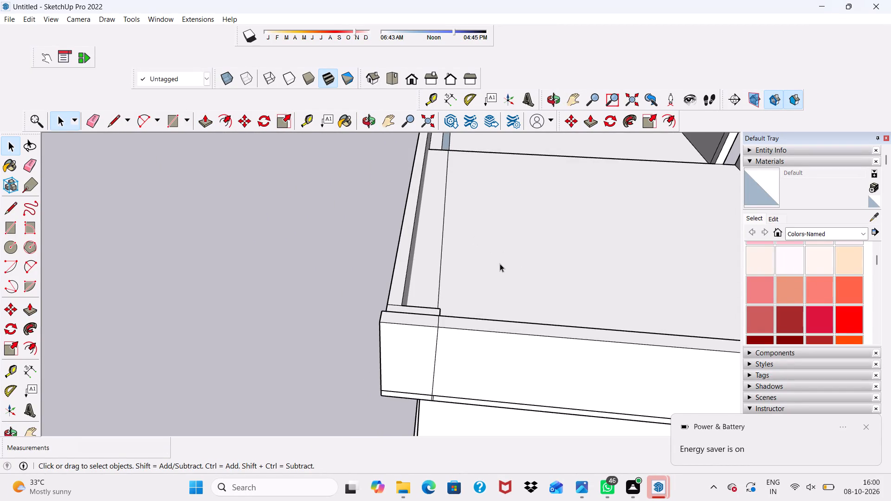
Push/Pull the inner end face of the small block at the roof parapet corner back 9".
scroll(494, 261, down, 4)
scroll(455, 253, down, 3)
scroll(463, 202, down, 1)
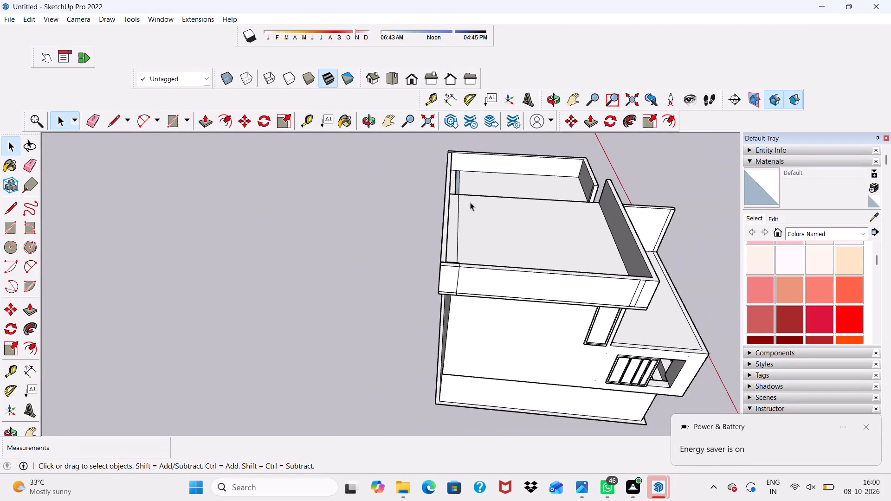
scroll(470, 202, down, 2)
middle_drag(542, 202, 203, 227)
middle_drag(521, 360, 370, 326)
scroll(379, 278, up, 14)
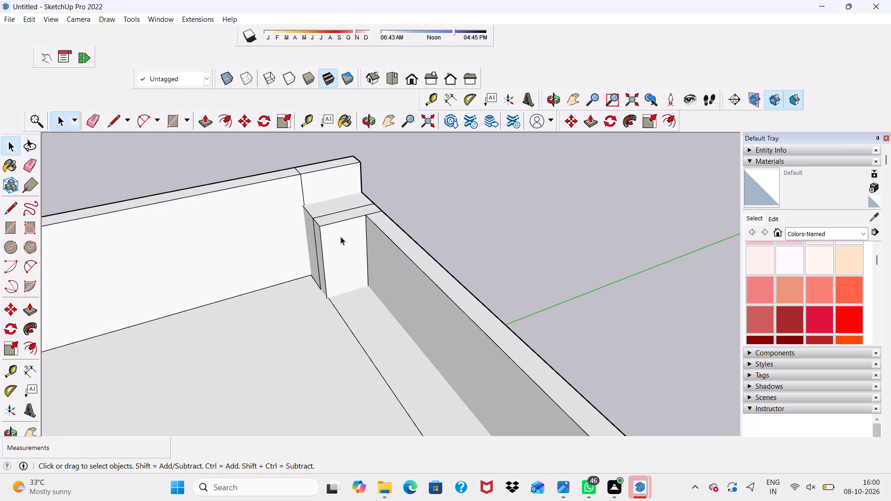
click(341, 237)
middle_drag(341, 235, 277, 199)
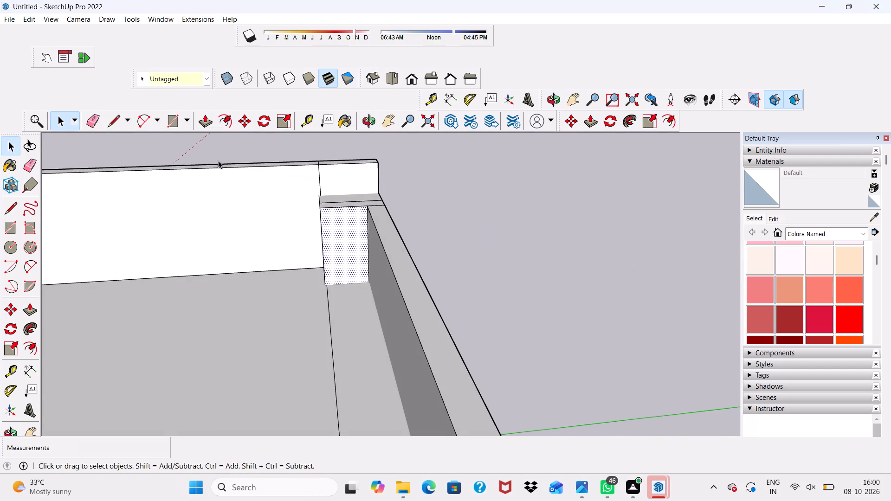
click(199, 123)
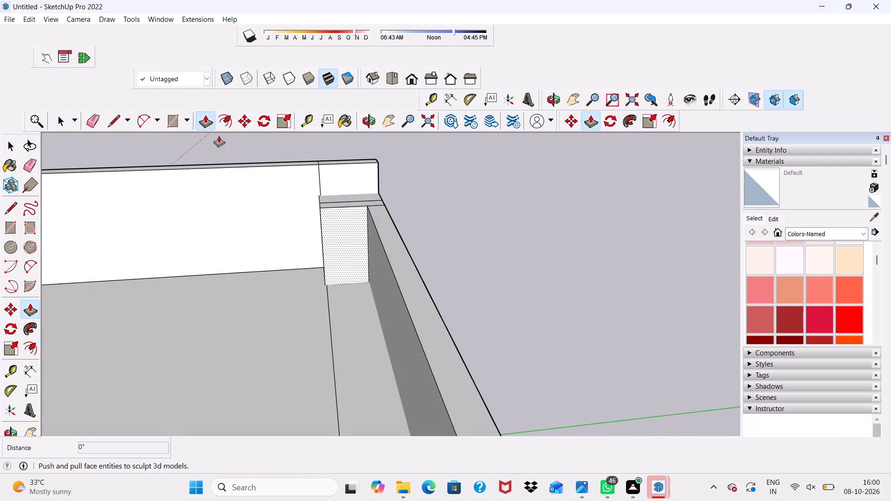
drag(345, 228, 345, 207)
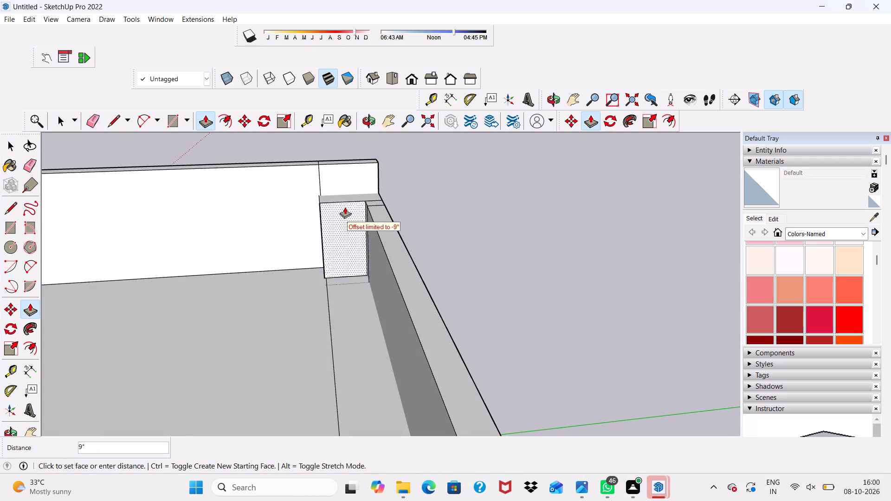
drag(345, 207, 345, 198)
scroll(345, 189, up, 7)
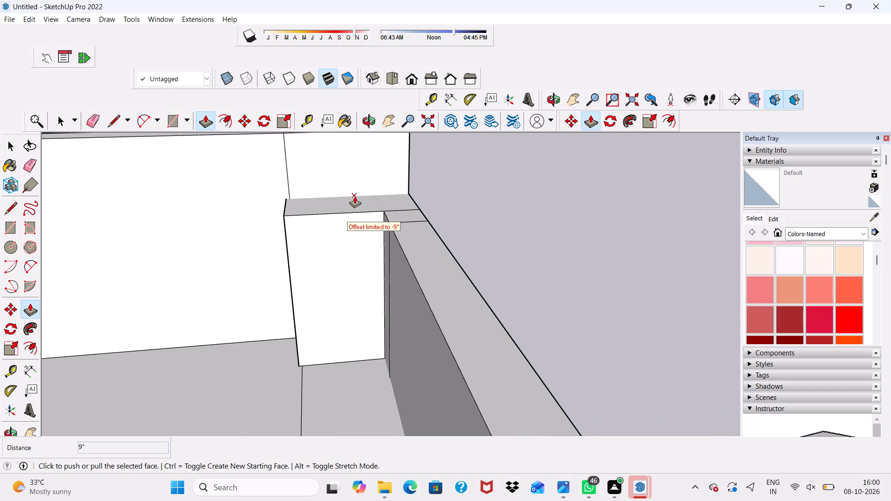
Push/Pull the corner block's other inner face, beside the taller parapet, back about 7/8".
scroll(284, 248, down, 2)
middle_drag(284, 248, 461, 233)
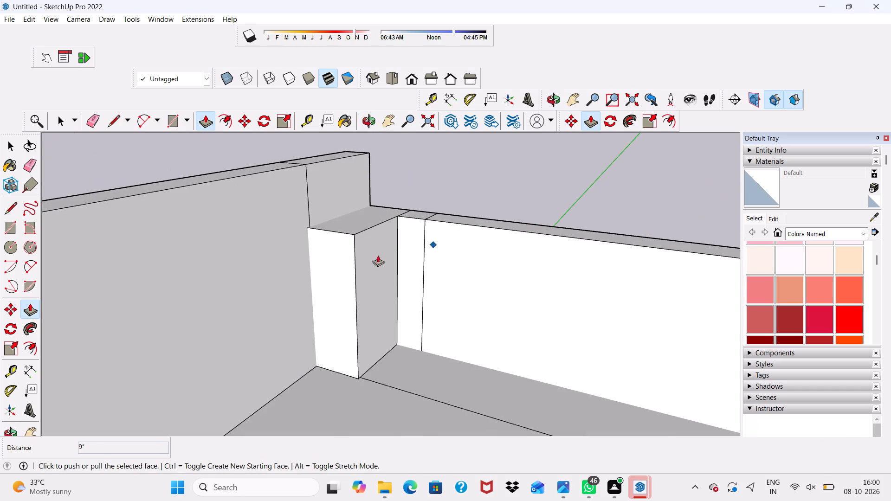
key(space)
click(341, 260)
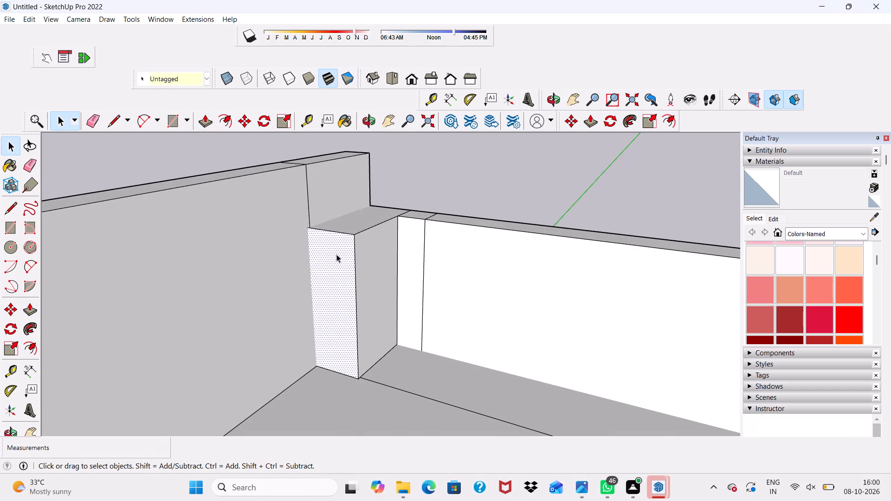
click(199, 124)
drag(334, 274, 351, 252)
Erase the long leftover line running across the roof floor alongside the lower parapet.
scroll(398, 257, down, 4)
scroll(461, 254, down, 3)
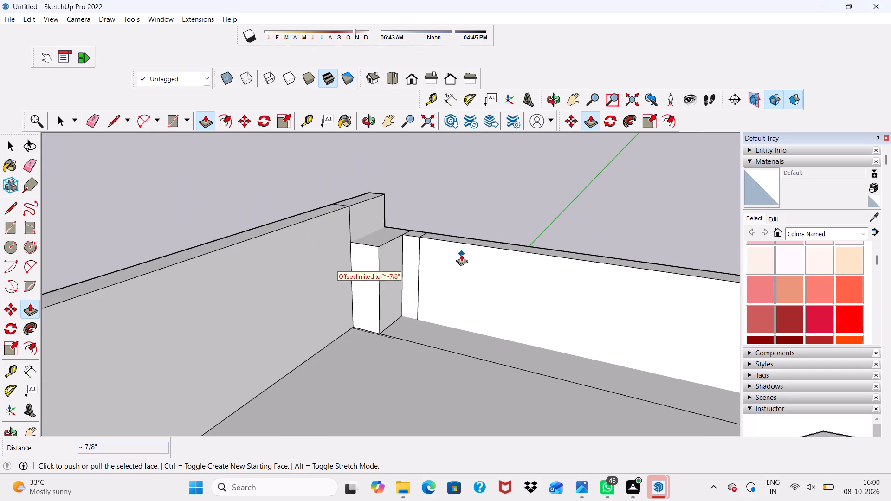
scroll(461, 254, down, 2)
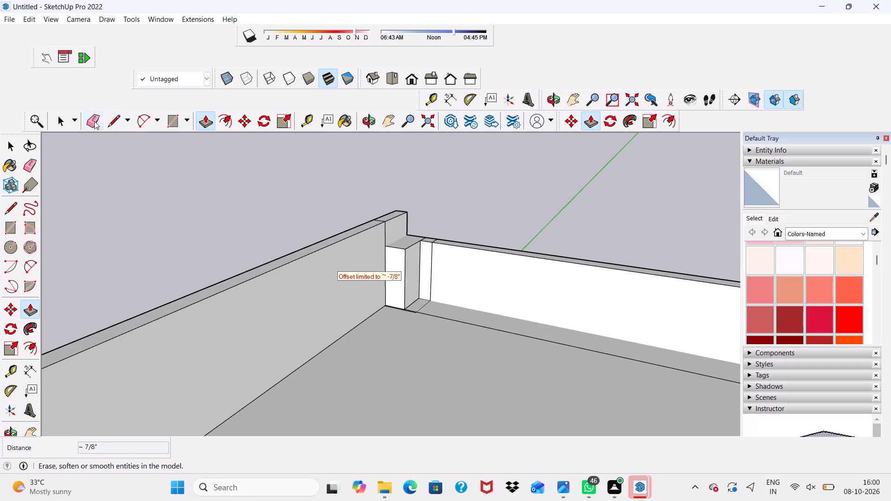
click(94, 121)
drag(493, 323, 487, 337)
scroll(397, 321, down, 5)
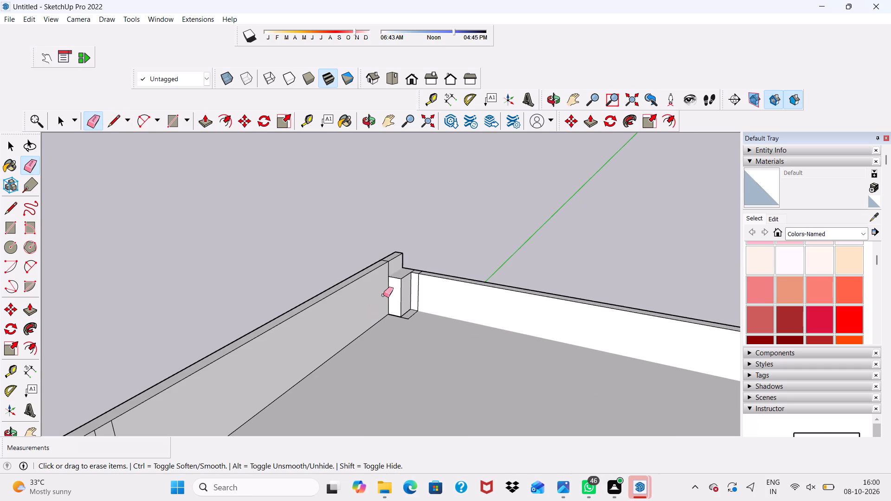
Erase the seam lines on the taller parapet's inner face and top near the corner.
scroll(394, 270, up, 7)
click(384, 270)
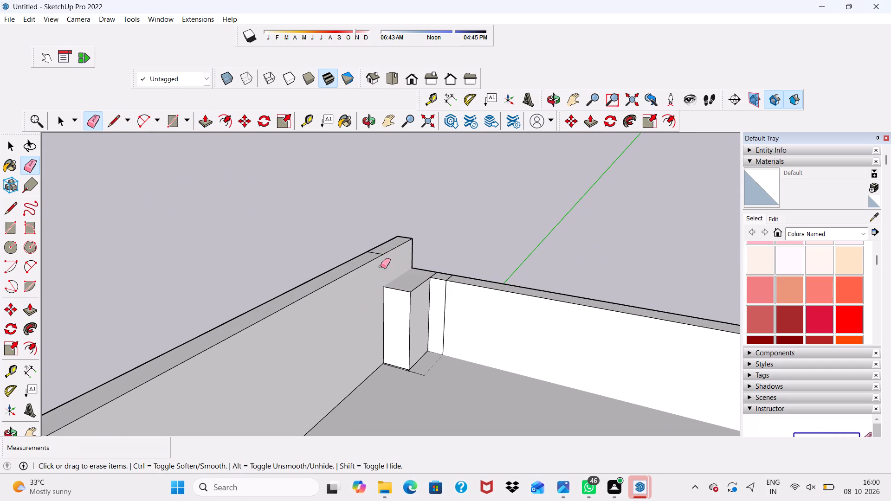
scroll(376, 258, up, 4)
drag(374, 248, 376, 253)
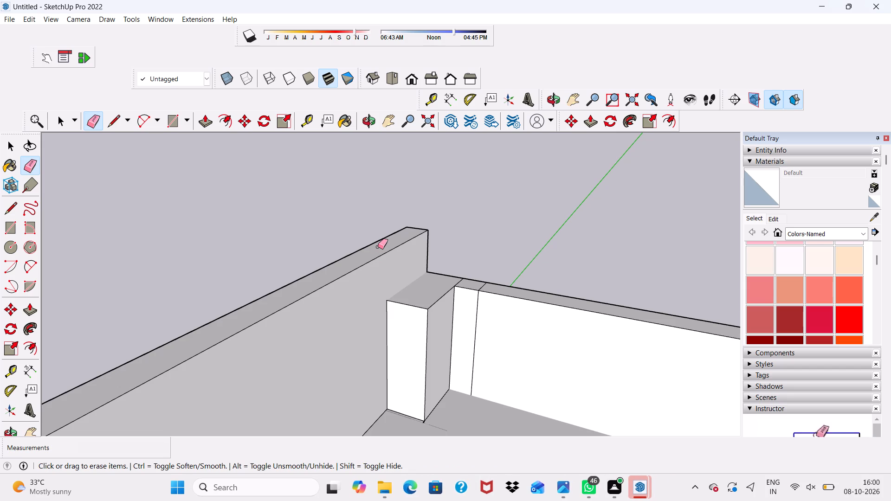
Erase the seam lines on the lower parapet's inner face and top beside the corner block.
scroll(358, 262, down, 2)
scroll(469, 326, up, 3)
drag(446, 310, 456, 322)
scroll(455, 273, up, 4)
drag(455, 265, 465, 268)
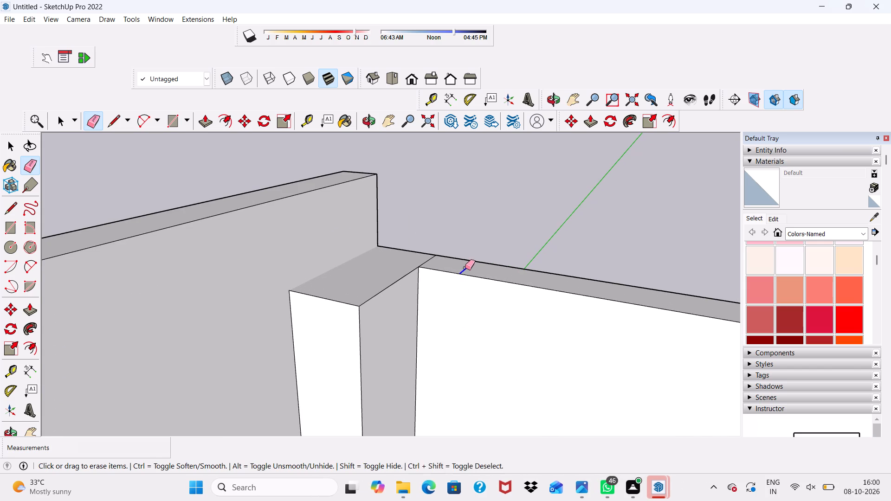
drag(465, 268, 466, 268)
Erase the short leftover edges on the roof floor at the base of the corner block.
scroll(429, 250, down, 12)
scroll(393, 302, up, 9)
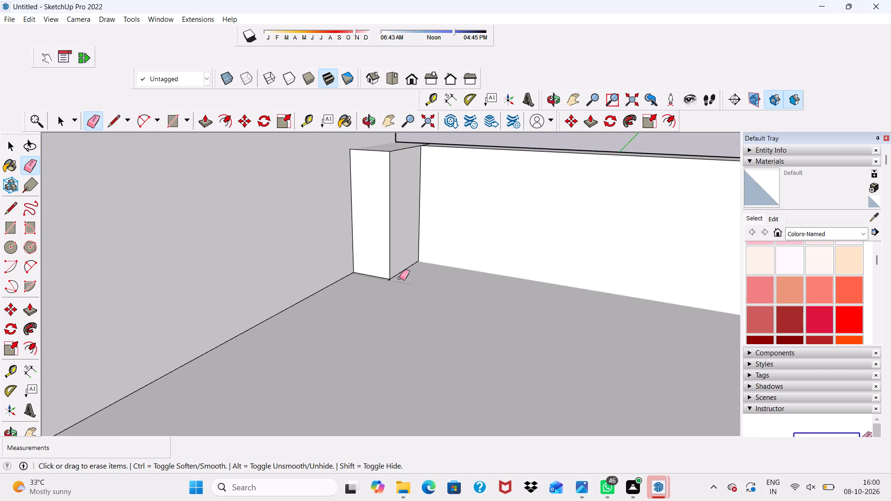
click(403, 279)
click(404, 283)
click(401, 284)
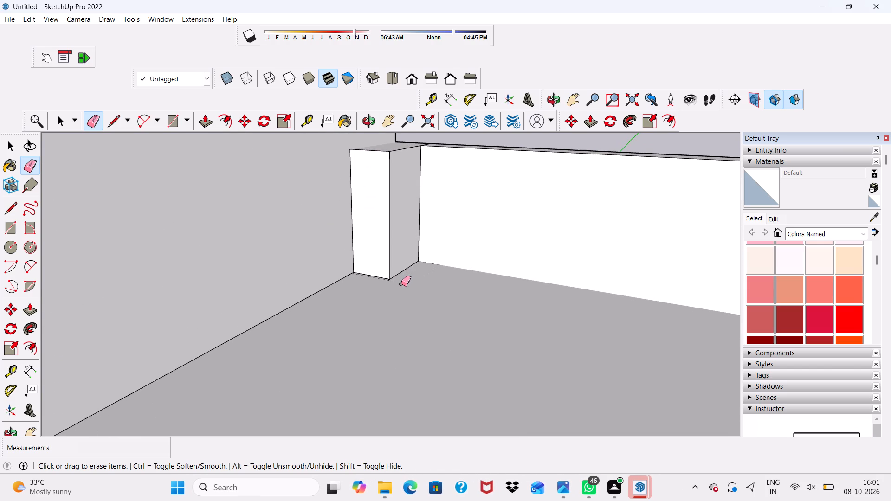
drag(426, 270, 431, 271)
scroll(397, 255, down, 4)
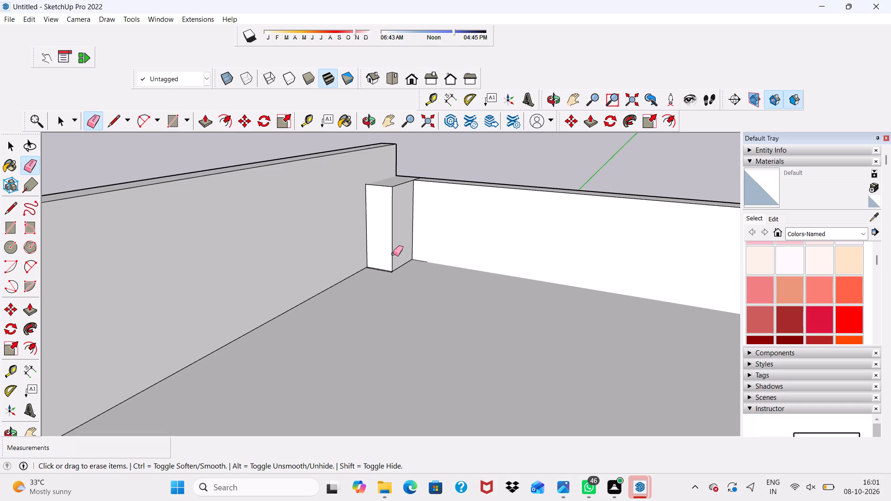
key(space)
Examine the overhanging parapet's outer faces and the whole house for leftover seam lines.
scroll(384, 249, down, 4)
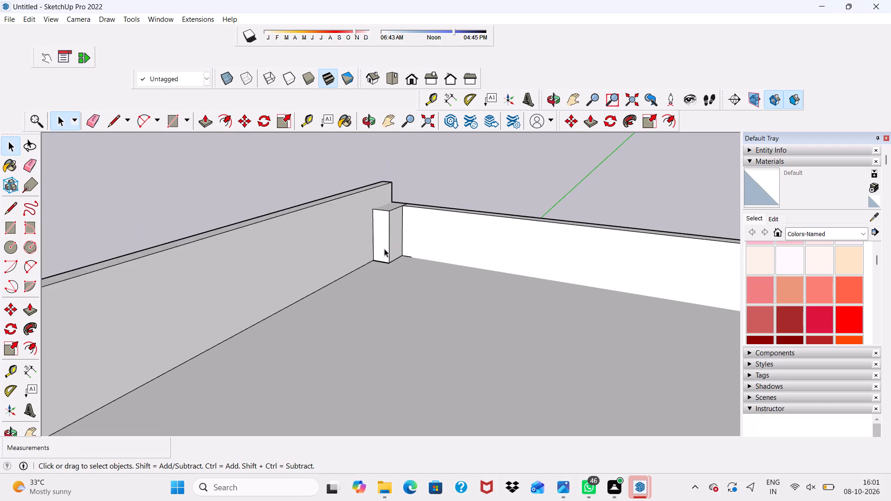
scroll(384, 249, down, 6)
middle_drag(382, 242, 672, 186)
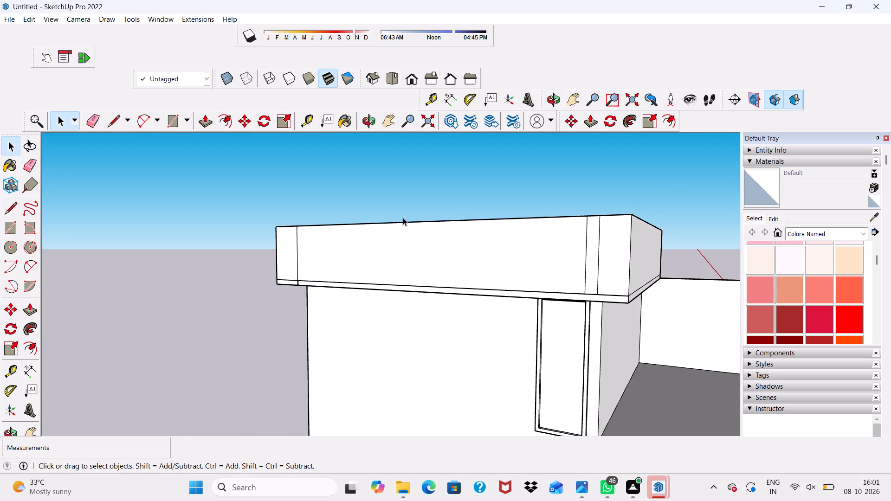
scroll(402, 257, down, 1)
middle_drag(405, 269, 300, 260)
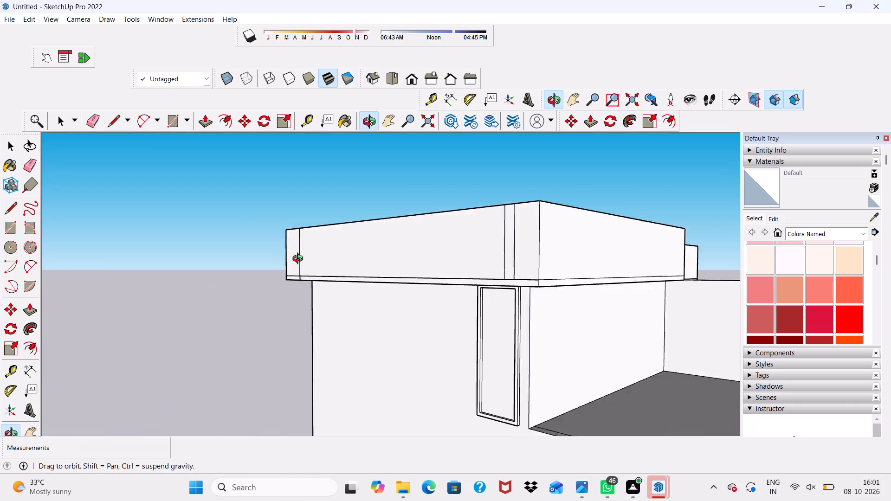
middle_drag(300, 260, 519, 187)
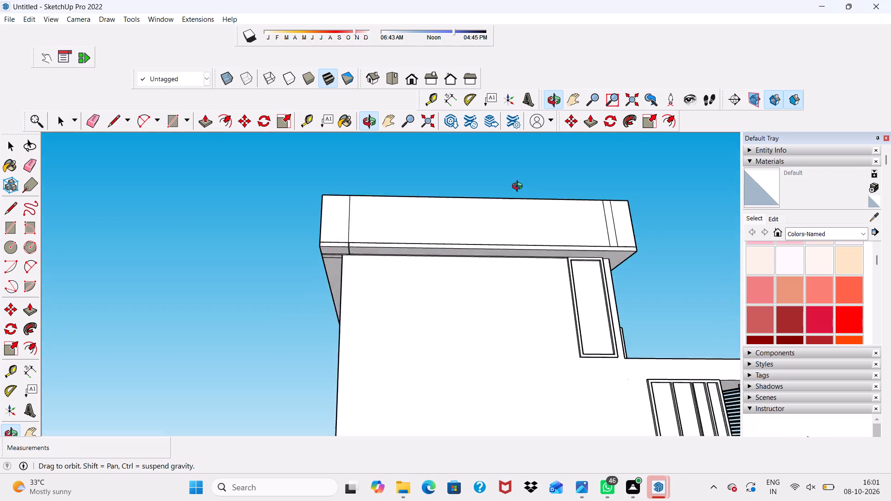
middle_drag(519, 187, 371, 283)
scroll(338, 276, down, 10)
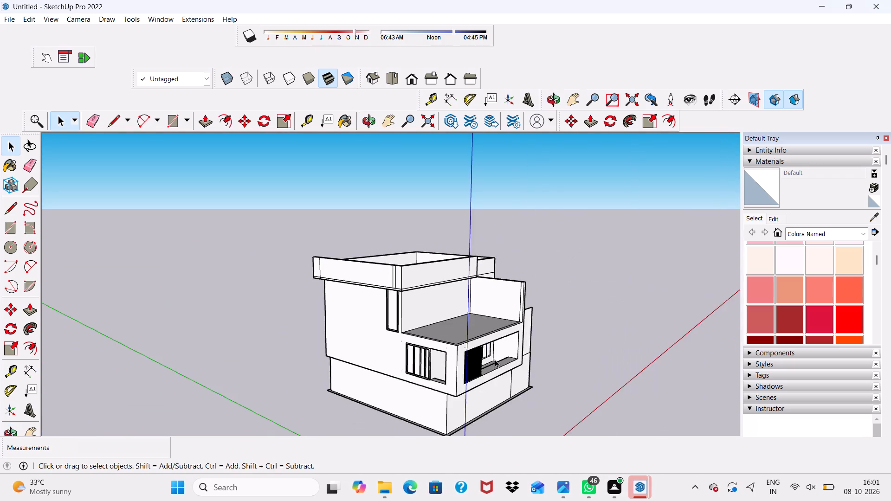
scroll(495, 360, up, 1)
middle_drag(495, 360, 363, 326)
scroll(357, 271, up, 5)
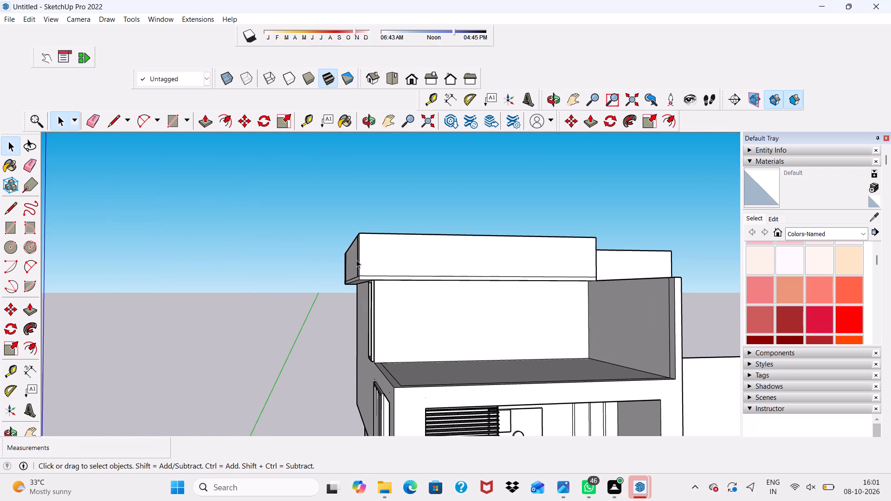
Erase the two vertical seam lines near the front corner of the overhanging parapet above the side wall.
click(89, 122)
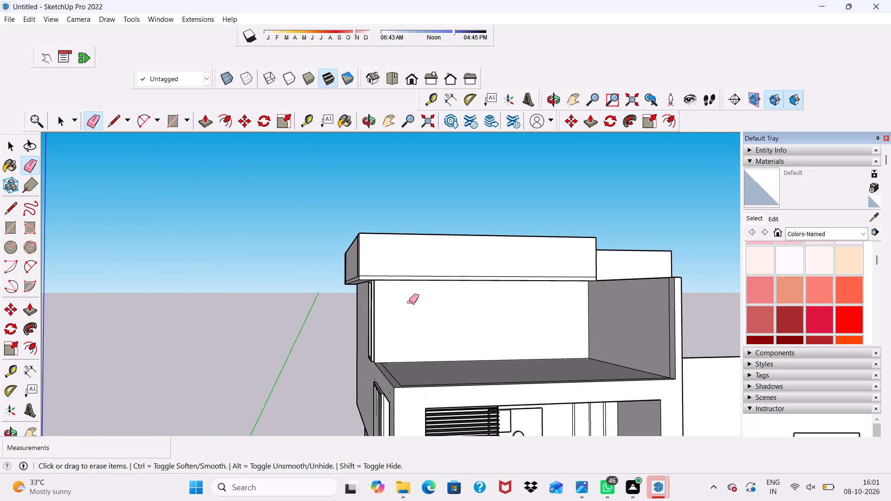
scroll(415, 305, up, 6)
scroll(353, 270, down, 1)
middle_drag(353, 270, 439, 228)
scroll(413, 199, up, 3)
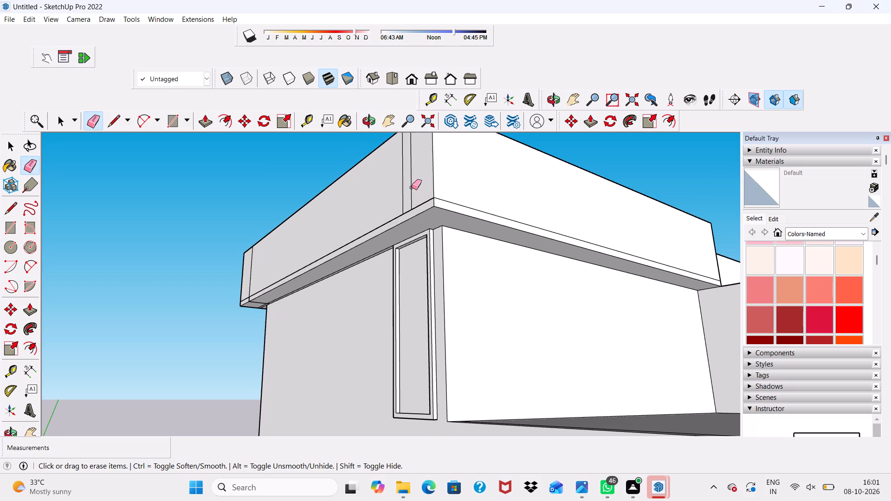
drag(412, 187, 401, 195)
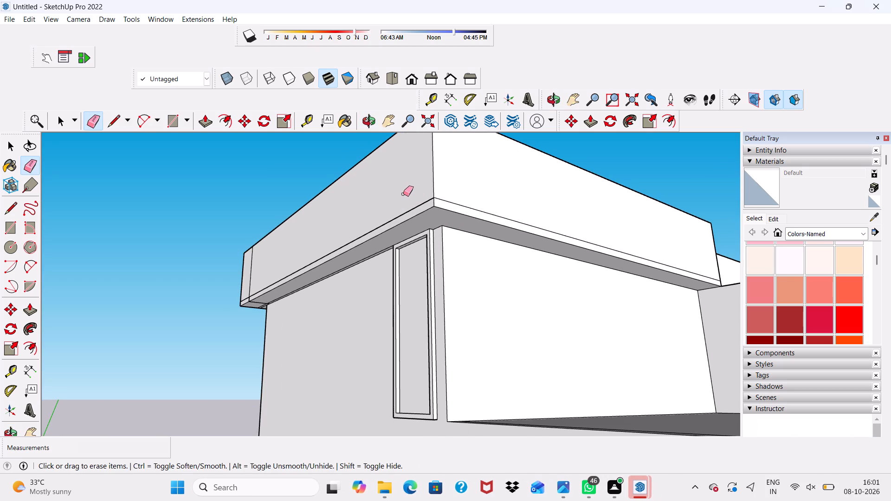
Erase the vertical seam near the parapet's far end, including its short continuation across the slab edge.
scroll(395, 195, up, 2)
scroll(460, 212, down, 1)
middle_drag(460, 212, 532, 259)
scroll(172, 198, up, 2)
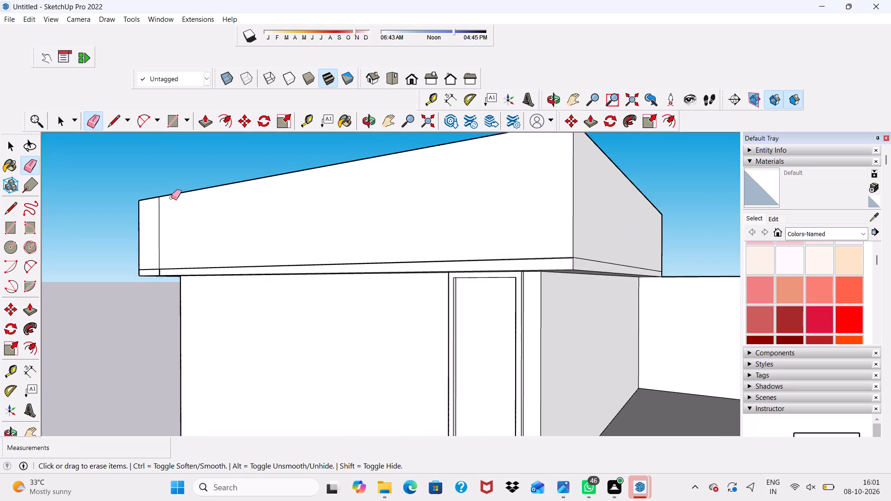
drag(163, 220, 150, 233)
scroll(168, 294, up, 7)
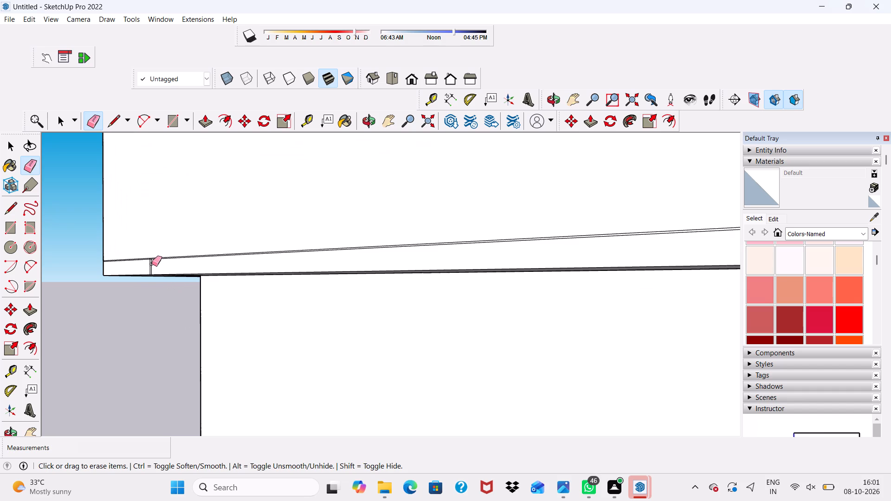
drag(152, 266, 145, 266)
Erase the horizontal seam lines between the overhanging parapet's outer face and the slab edge above the side wall.
scroll(238, 241, down, 5)
scroll(235, 239, up, 11)
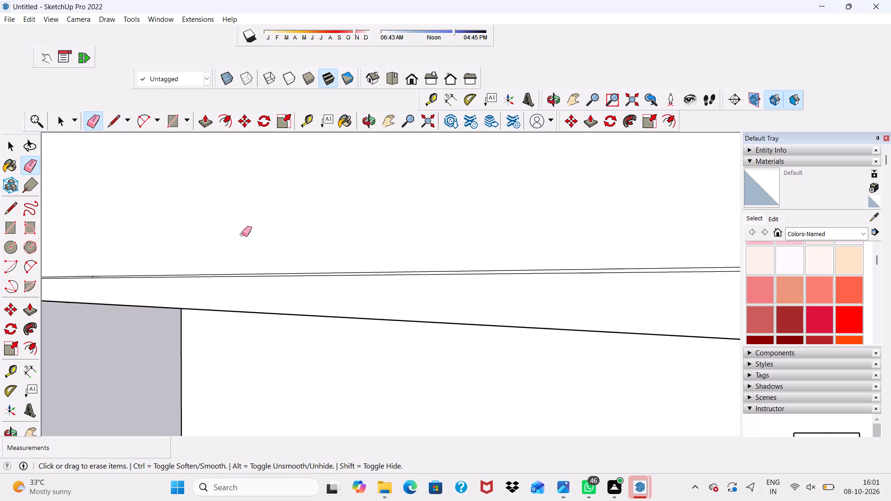
drag(245, 263, 245, 283)
scroll(218, 257, down, 19)
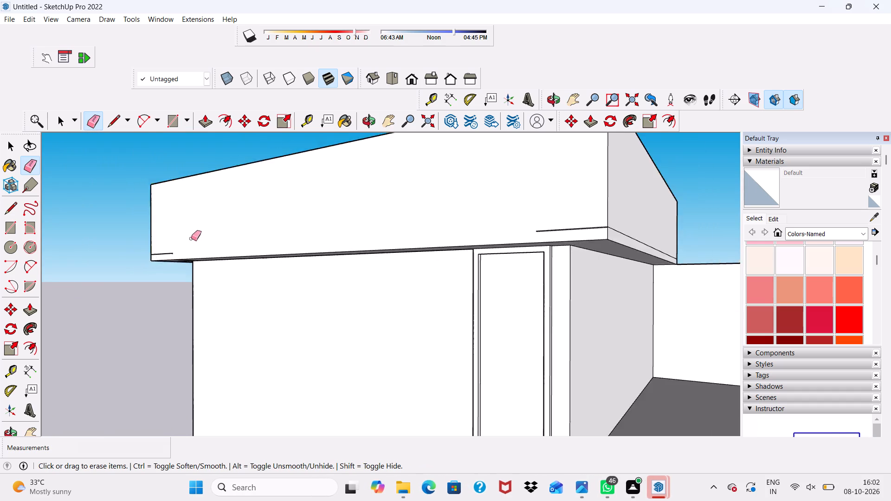
scroll(191, 238, down, 4)
middle_drag(374, 243, 482, 260)
scroll(482, 260, up, 3)
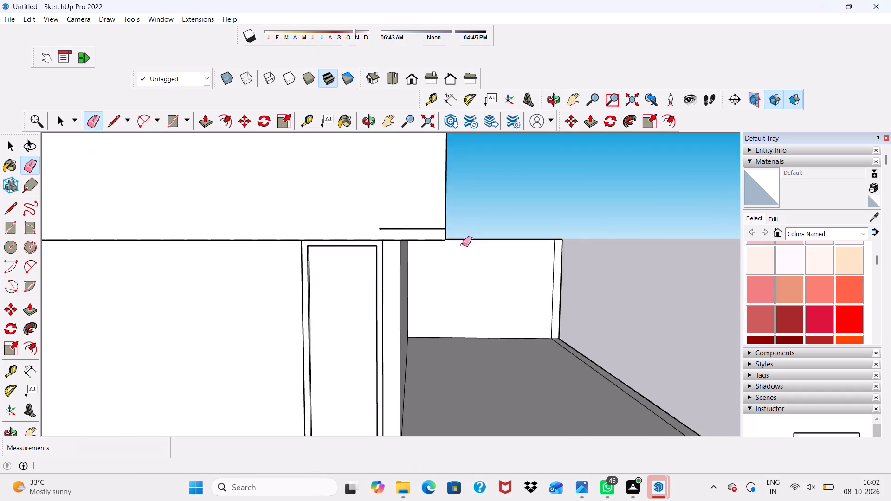
scroll(462, 244, up, 2)
drag(357, 211, 357, 215)
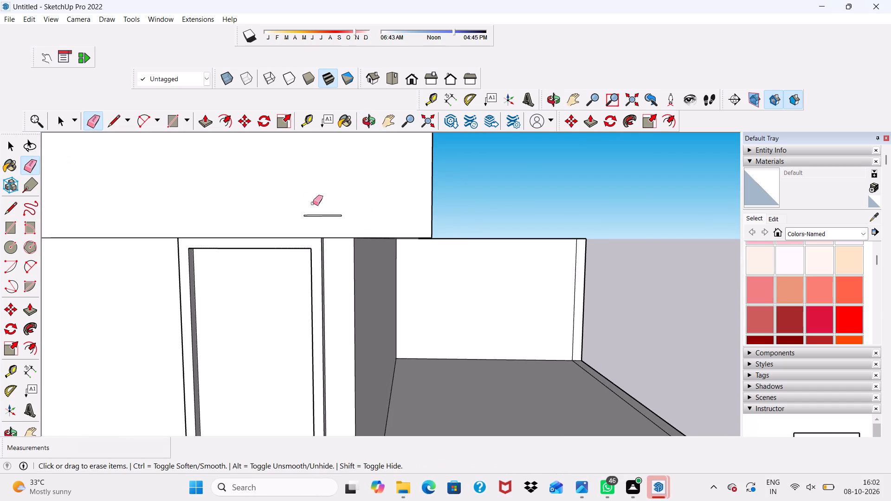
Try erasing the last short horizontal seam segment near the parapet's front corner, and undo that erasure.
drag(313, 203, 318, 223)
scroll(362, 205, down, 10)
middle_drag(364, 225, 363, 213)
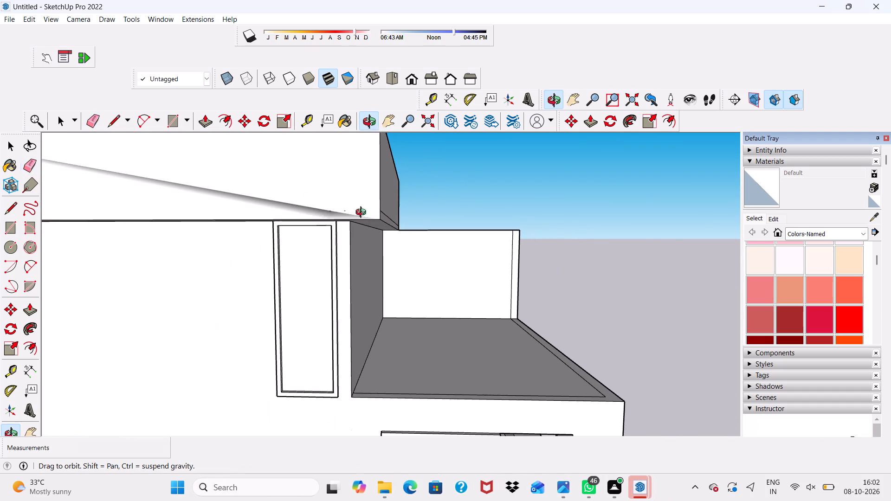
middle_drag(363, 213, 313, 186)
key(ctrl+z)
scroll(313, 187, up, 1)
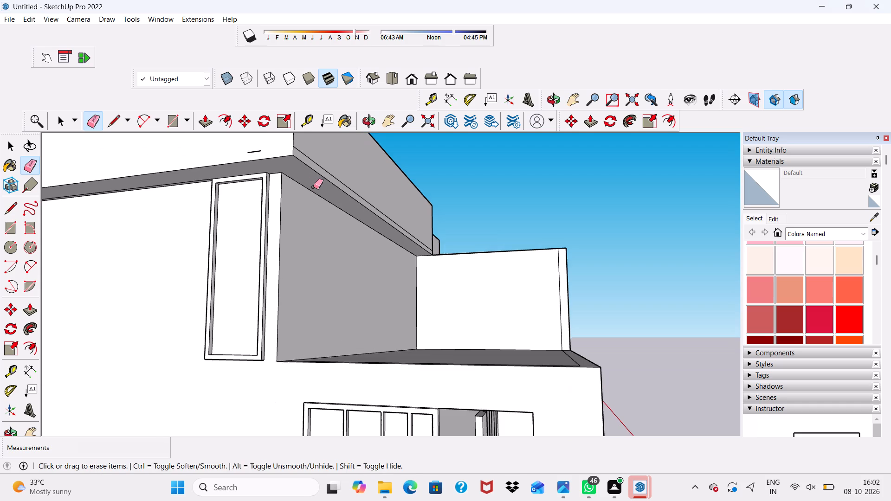
Erase the horizontal seam line between the parapet's side face and the slab edge above the terrace.
scroll(298, 184, up, 7)
scroll(331, 185, down, 3)
scroll(343, 162, up, 5)
drag(335, 165, 332, 173)
scroll(332, 173, down, 10)
scroll(231, 200, down, 9)
scroll(262, 231, up, 3)
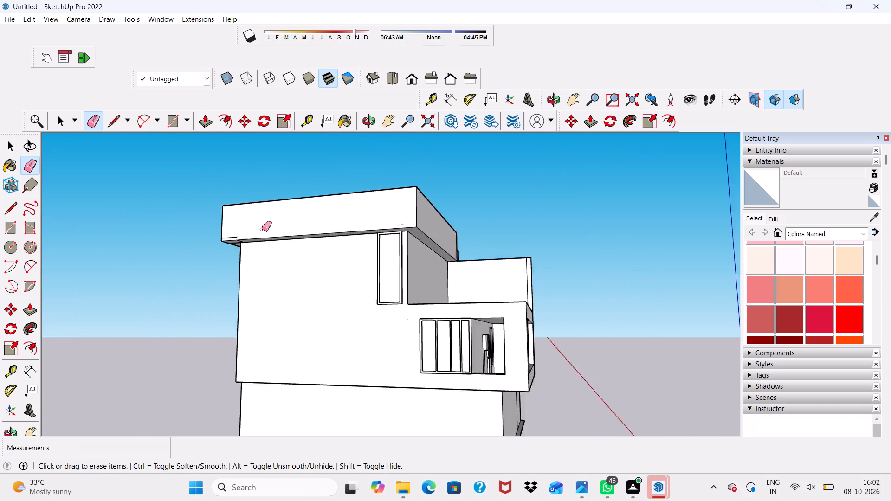
Erase the remaining short horizontal seam lines on the overhanging parapet's outer face near its rear corner.
scroll(262, 229, up, 8)
scroll(253, 216, down, 1)
middle_drag(256, 229, 411, 242)
scroll(239, 235, up, 4)
scroll(333, 241, up, 2)
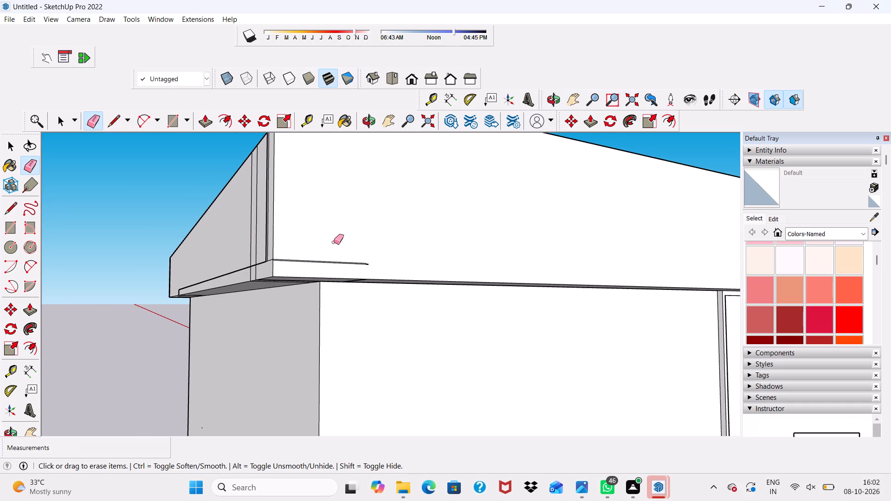
drag(334, 244, 329, 269)
scroll(316, 253, up, 3)
drag(316, 253, 316, 267)
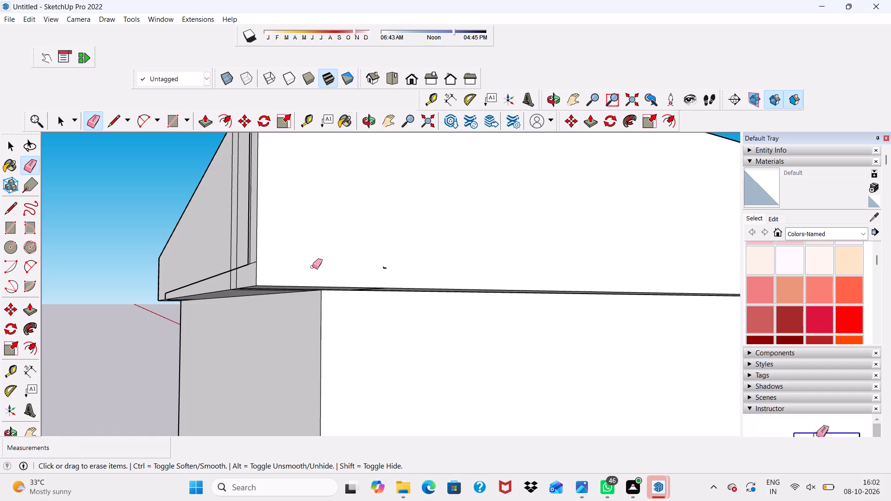
middle_drag(256, 263, 325, 253)
scroll(437, 273, up, 4)
drag(375, 265, 379, 259)
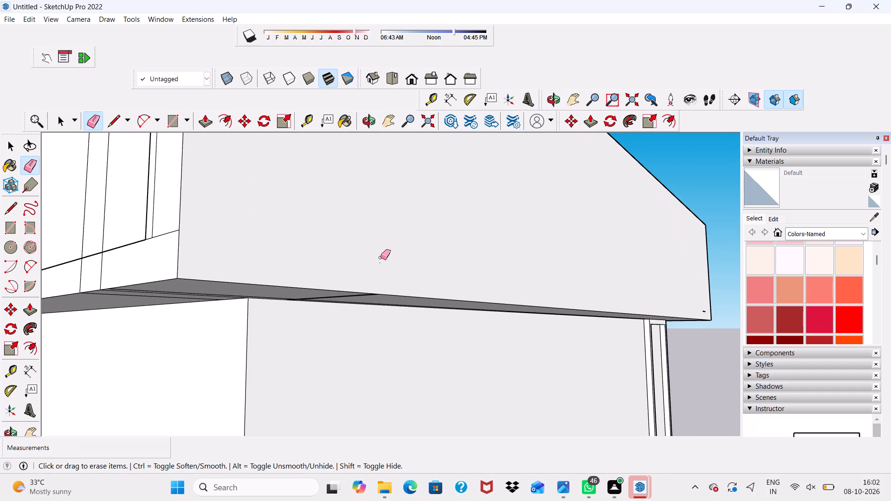
click(381, 257)
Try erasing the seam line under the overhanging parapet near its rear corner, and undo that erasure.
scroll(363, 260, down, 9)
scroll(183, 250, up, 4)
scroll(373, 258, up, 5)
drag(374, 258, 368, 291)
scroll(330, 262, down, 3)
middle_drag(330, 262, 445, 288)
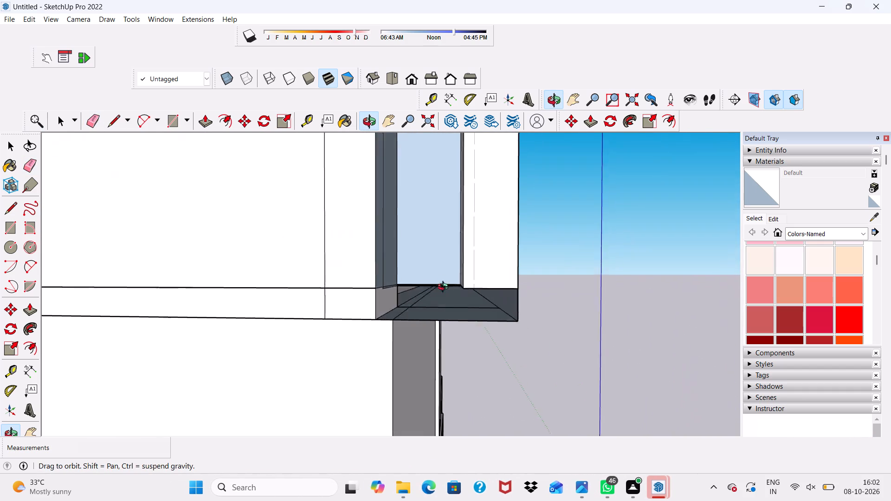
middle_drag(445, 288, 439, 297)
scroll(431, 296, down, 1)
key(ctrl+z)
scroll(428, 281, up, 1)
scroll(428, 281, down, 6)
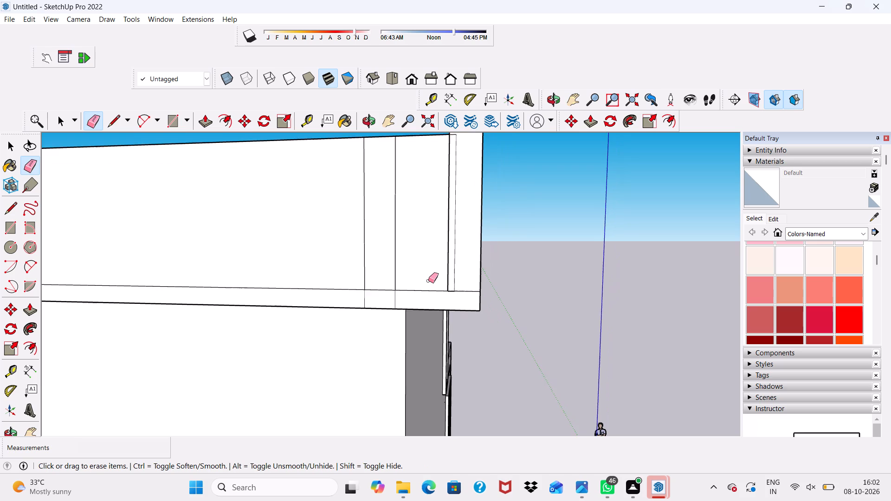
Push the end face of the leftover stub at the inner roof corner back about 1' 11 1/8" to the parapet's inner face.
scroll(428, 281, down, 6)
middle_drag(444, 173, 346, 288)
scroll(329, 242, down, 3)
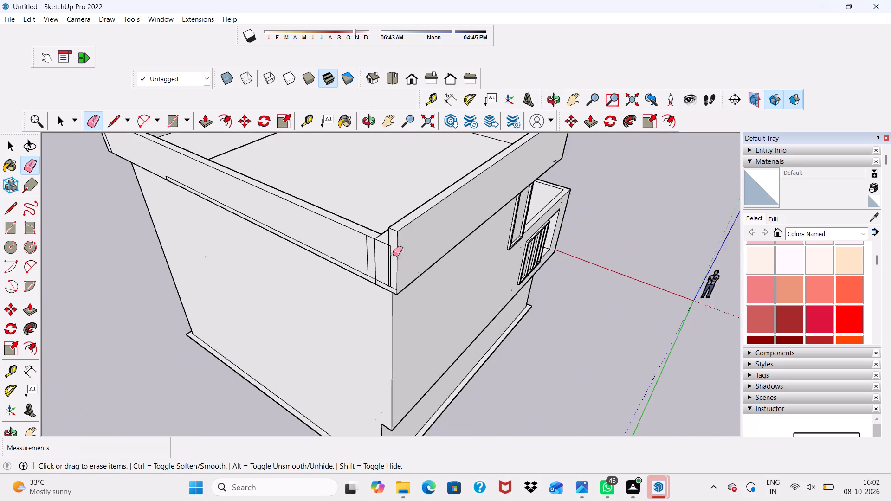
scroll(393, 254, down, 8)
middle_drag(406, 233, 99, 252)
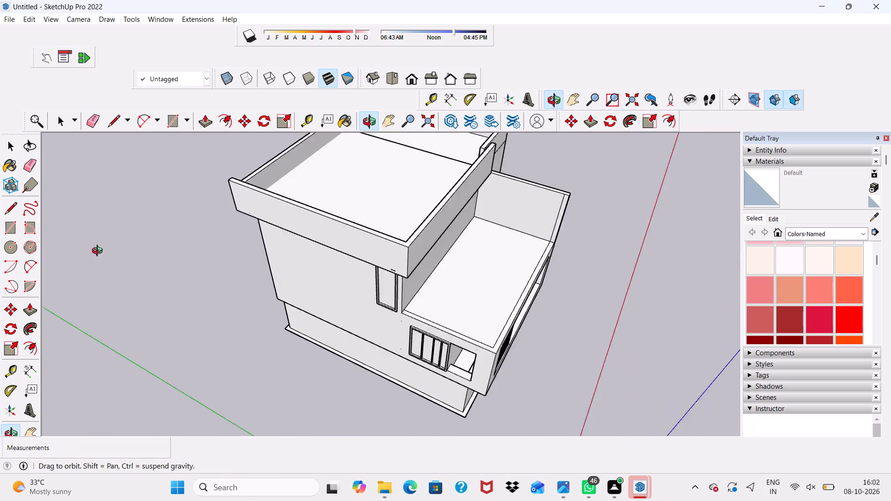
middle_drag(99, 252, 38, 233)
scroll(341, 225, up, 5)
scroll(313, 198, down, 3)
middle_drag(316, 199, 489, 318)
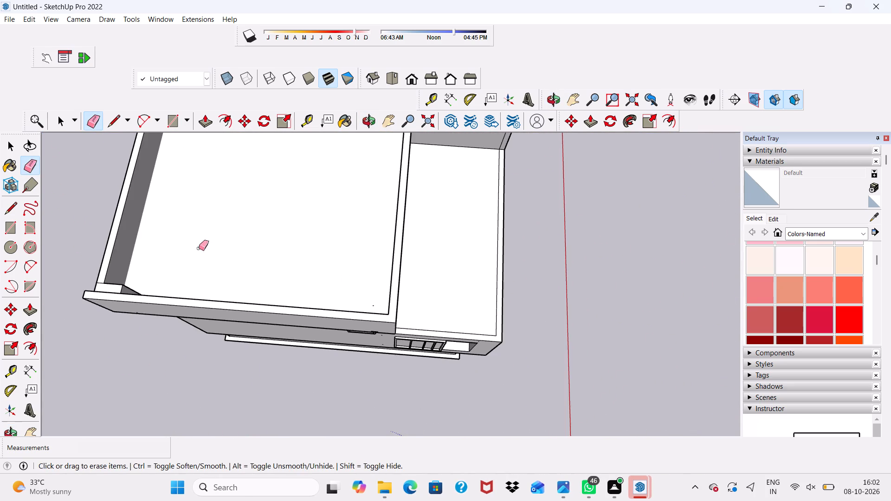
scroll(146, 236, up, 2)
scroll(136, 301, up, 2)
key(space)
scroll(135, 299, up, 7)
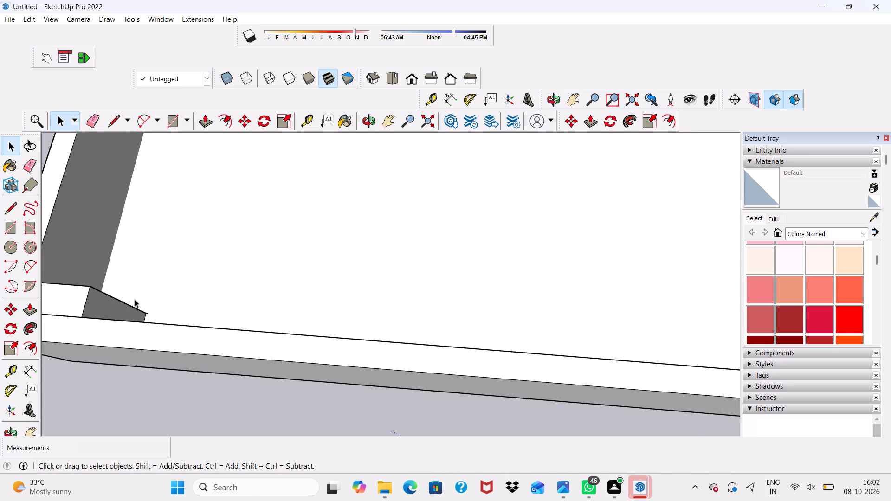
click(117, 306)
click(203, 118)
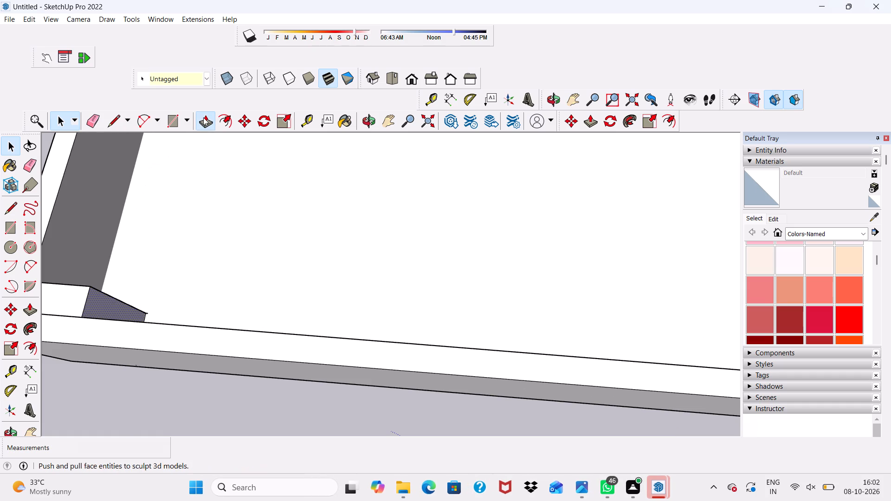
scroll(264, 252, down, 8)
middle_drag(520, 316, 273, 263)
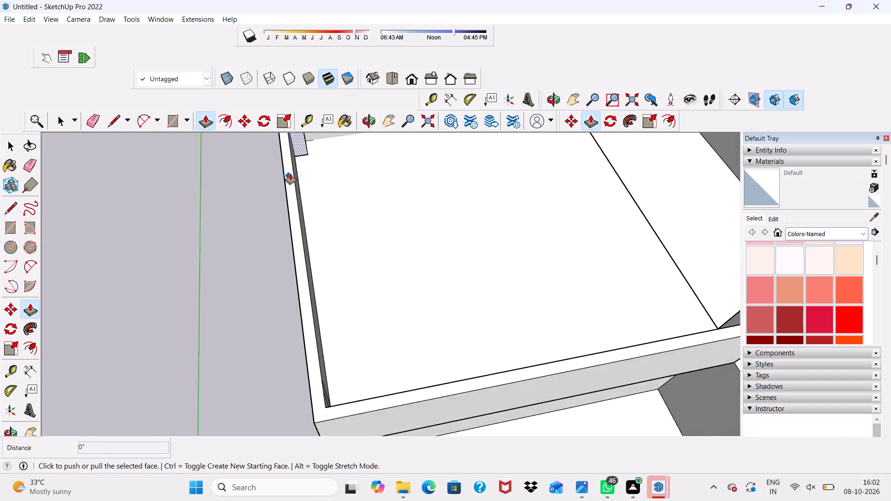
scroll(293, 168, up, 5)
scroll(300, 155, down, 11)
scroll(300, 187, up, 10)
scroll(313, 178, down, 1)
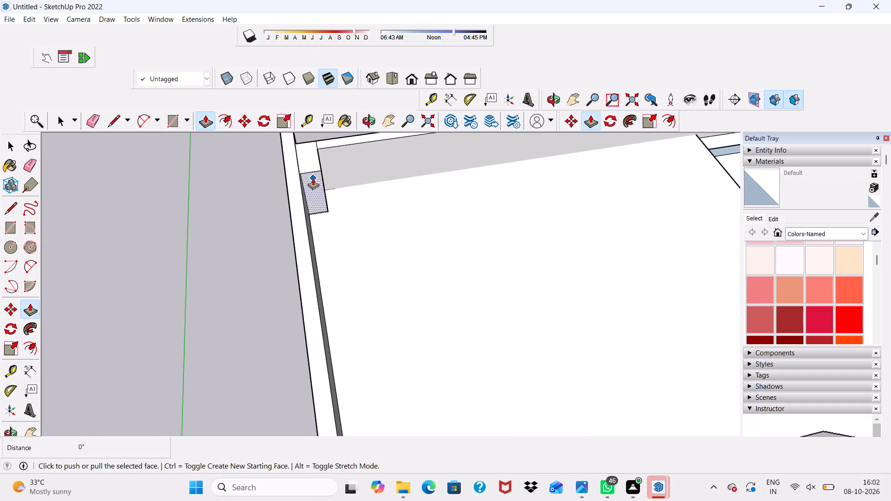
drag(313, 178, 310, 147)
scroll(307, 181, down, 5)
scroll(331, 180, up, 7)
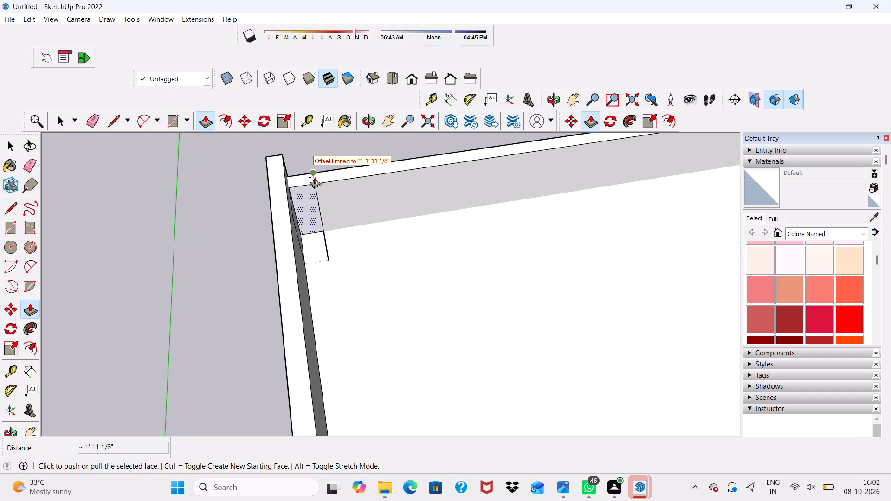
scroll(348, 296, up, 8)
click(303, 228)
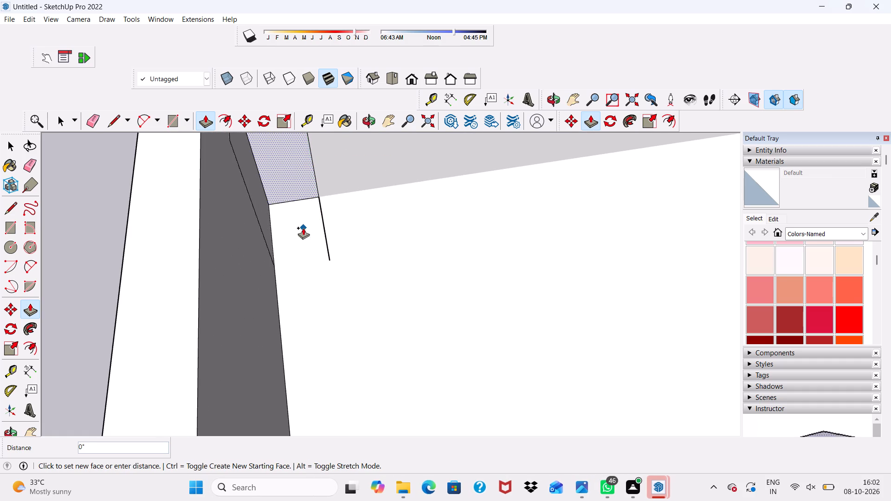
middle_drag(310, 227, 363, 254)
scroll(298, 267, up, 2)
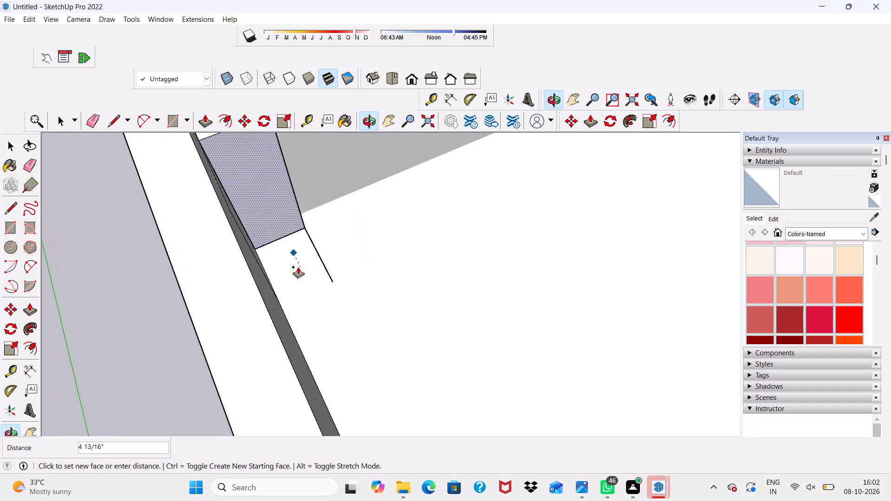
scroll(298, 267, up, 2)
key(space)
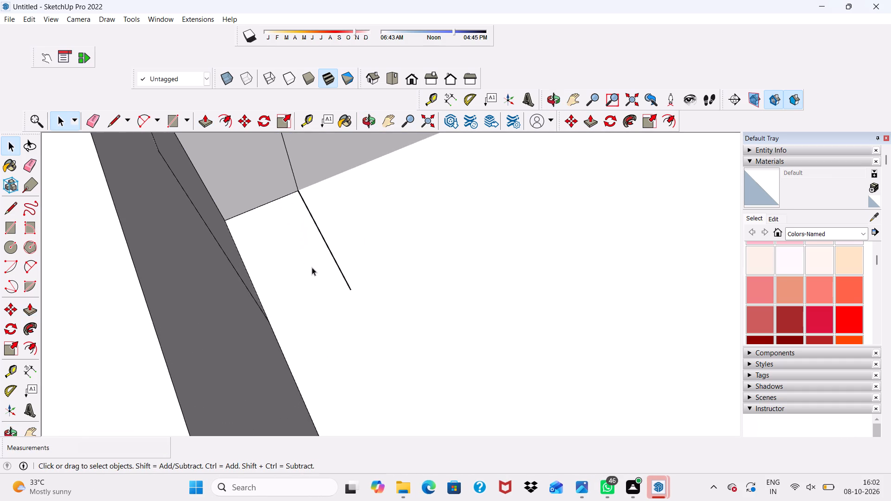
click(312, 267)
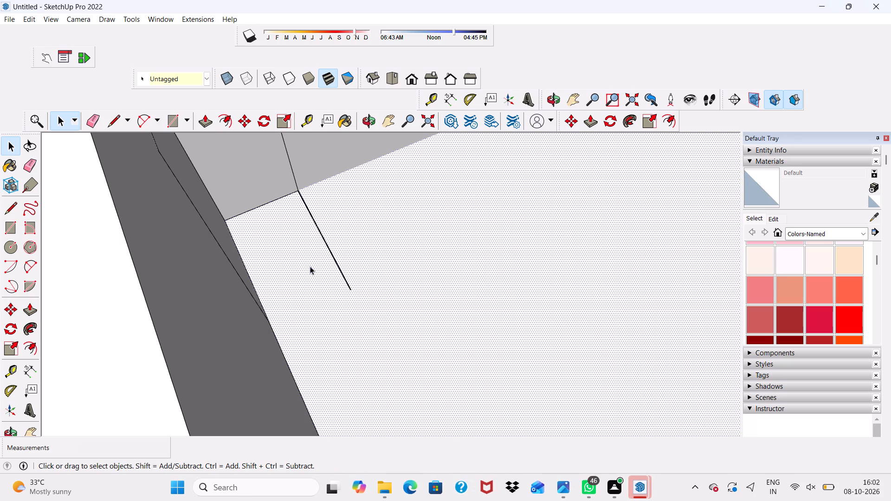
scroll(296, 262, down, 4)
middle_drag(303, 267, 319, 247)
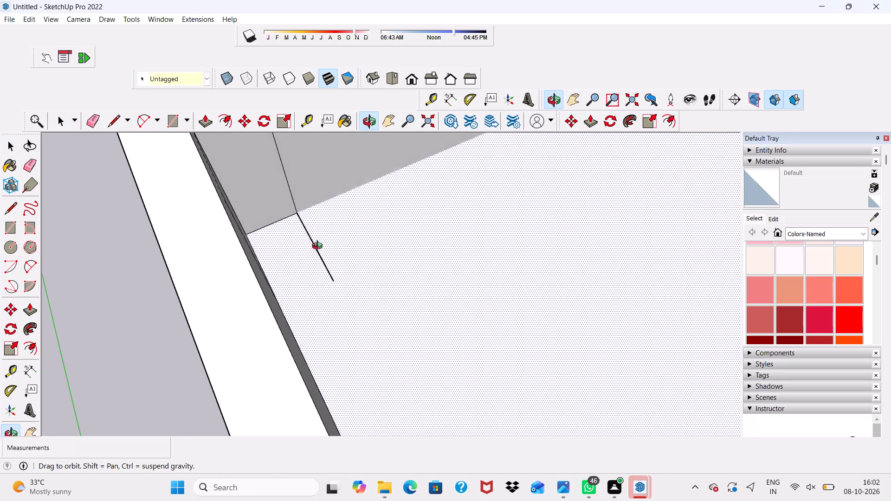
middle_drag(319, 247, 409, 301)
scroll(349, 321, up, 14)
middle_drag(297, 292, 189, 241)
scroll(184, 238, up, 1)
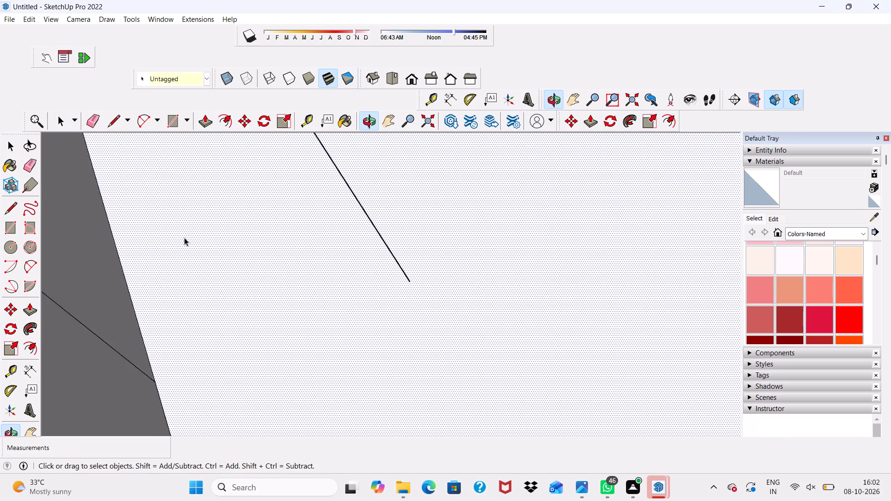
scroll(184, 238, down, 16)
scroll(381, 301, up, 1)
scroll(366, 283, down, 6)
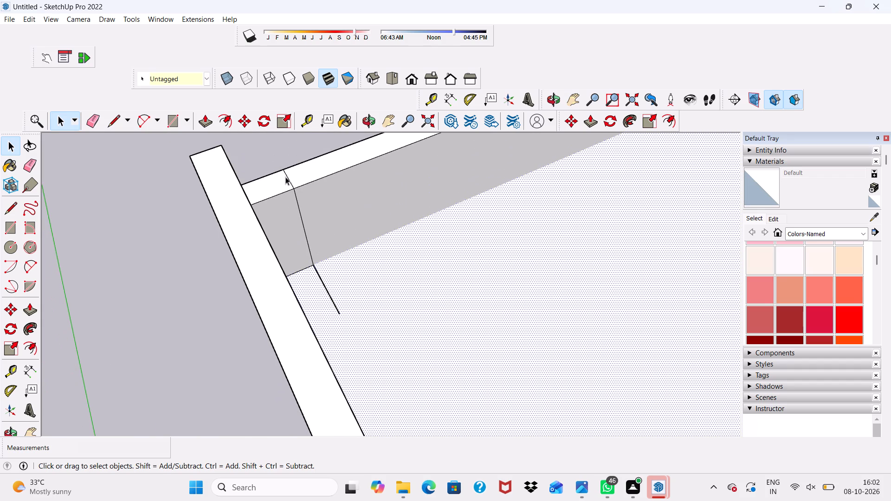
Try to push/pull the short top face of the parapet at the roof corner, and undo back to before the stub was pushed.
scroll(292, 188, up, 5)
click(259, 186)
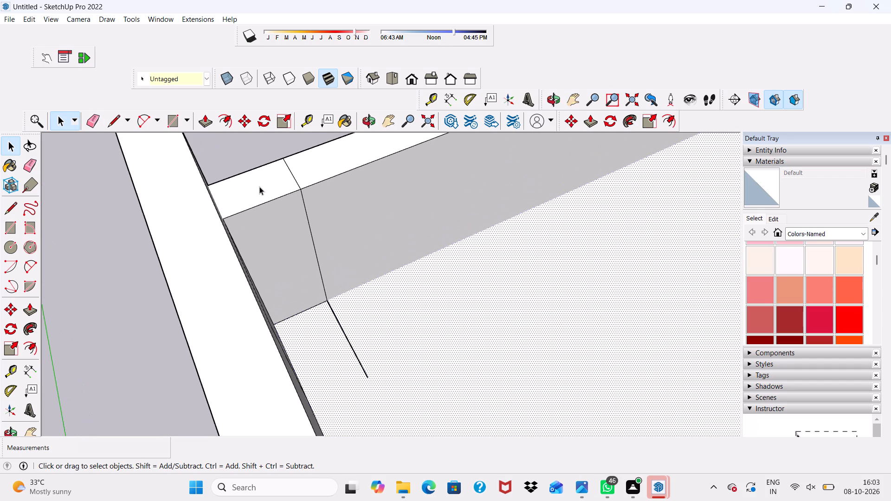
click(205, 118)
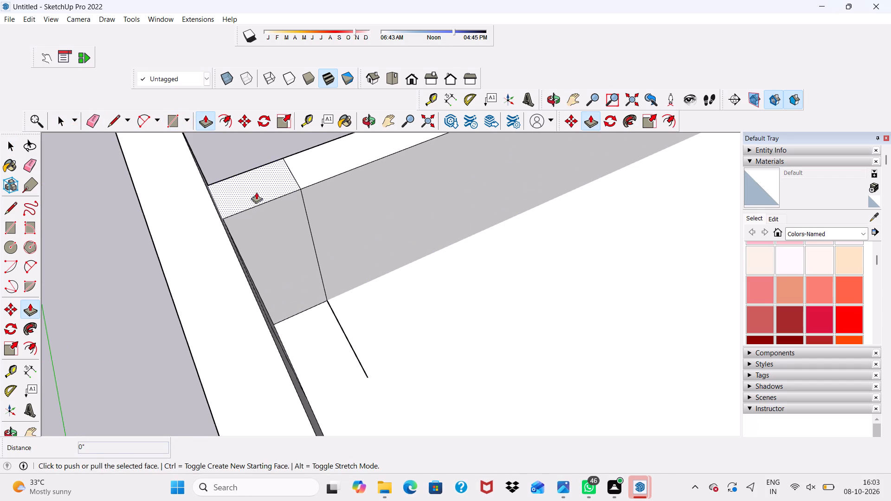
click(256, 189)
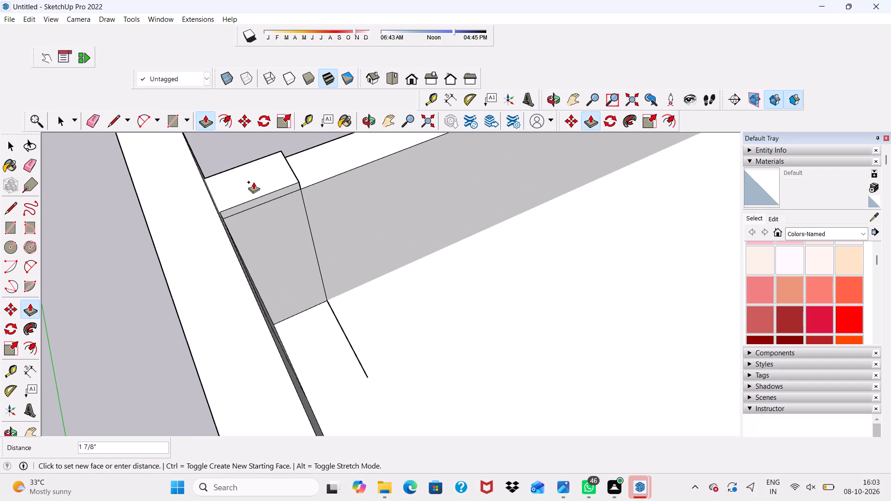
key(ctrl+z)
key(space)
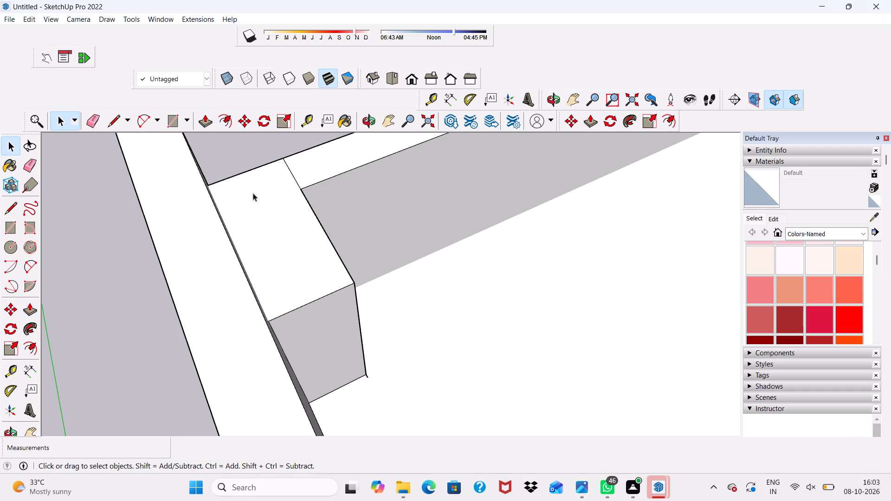
Push the end face of the corner stub on the roof back about 1' 11 1/8", flush with the parapet's inner face.
scroll(330, 234, down, 3)
scroll(330, 234, up, 2)
scroll(330, 235, down, 1)
click(308, 332)
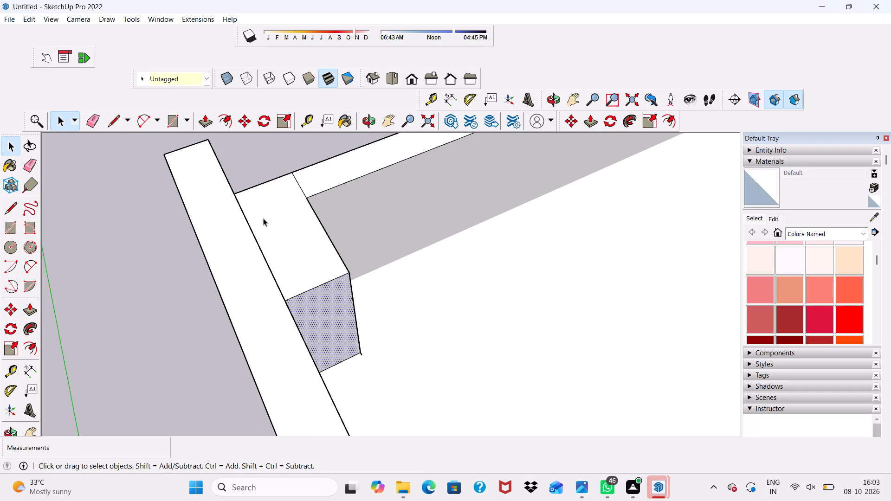
click(199, 120)
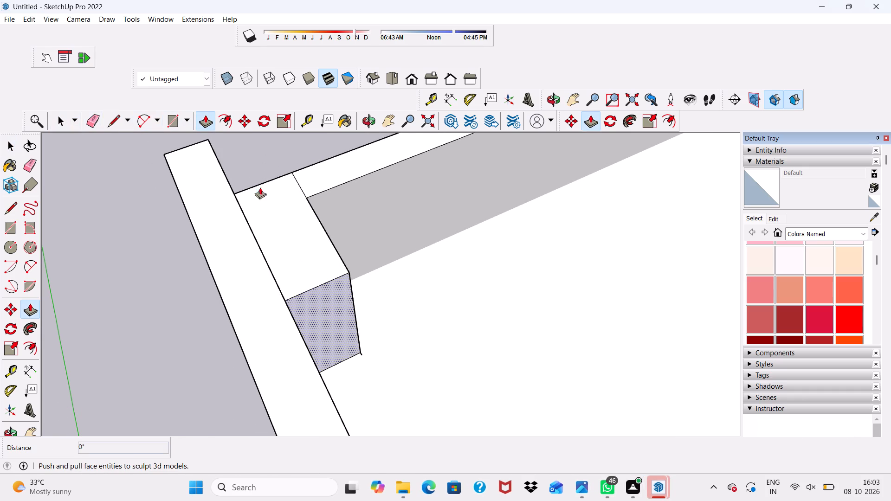
drag(325, 311, 294, 230)
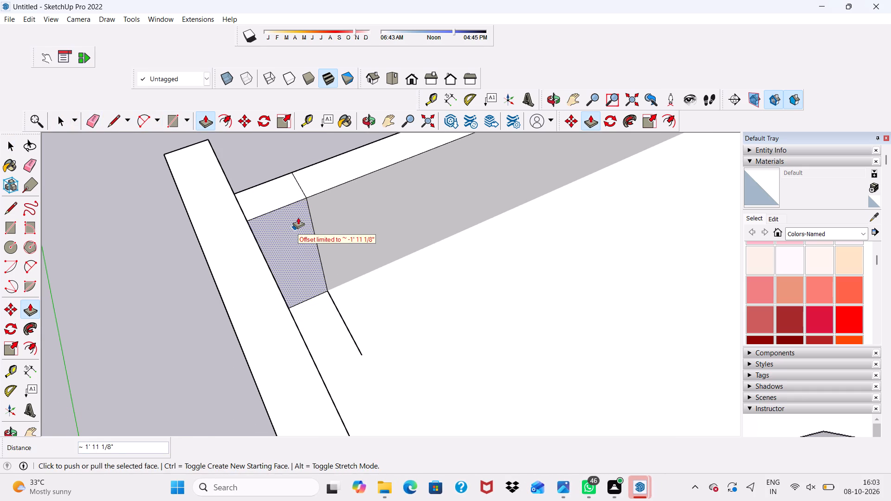
Erase the leftover seam lines at the inner roof corner on the parapet's inner face, its top and the roof slab.
click(95, 120)
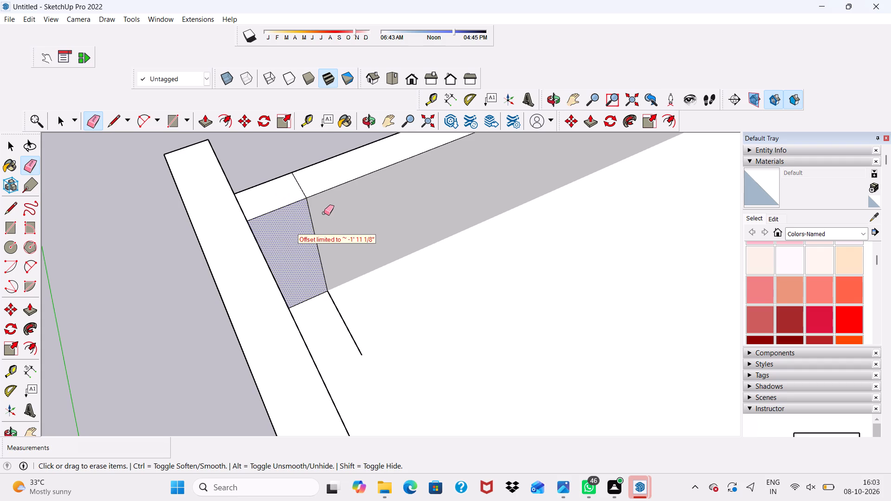
drag(324, 213, 303, 226)
drag(299, 195, 302, 188)
scroll(302, 188, down, 4)
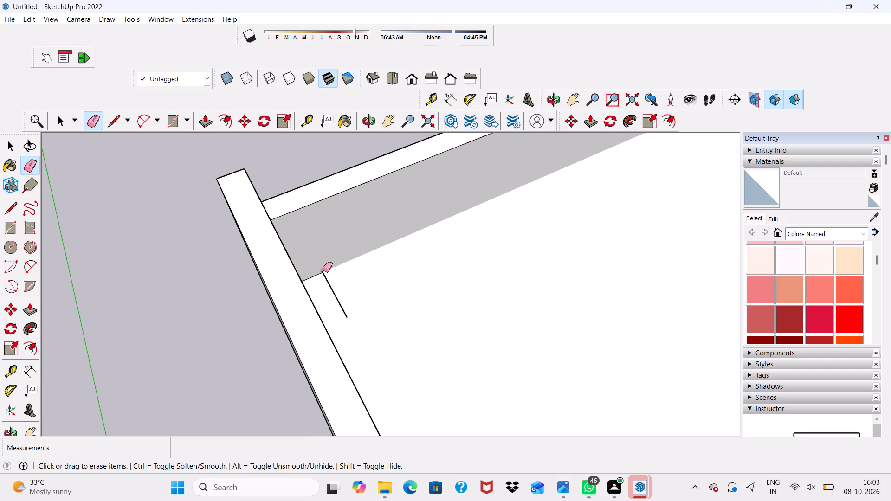
scroll(331, 296, up, 3)
drag(331, 297, 336, 292)
scroll(336, 292, down, 3)
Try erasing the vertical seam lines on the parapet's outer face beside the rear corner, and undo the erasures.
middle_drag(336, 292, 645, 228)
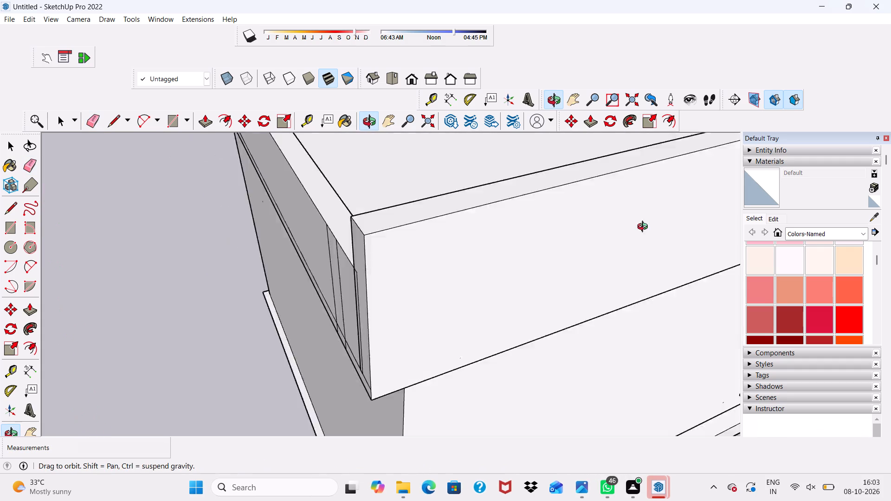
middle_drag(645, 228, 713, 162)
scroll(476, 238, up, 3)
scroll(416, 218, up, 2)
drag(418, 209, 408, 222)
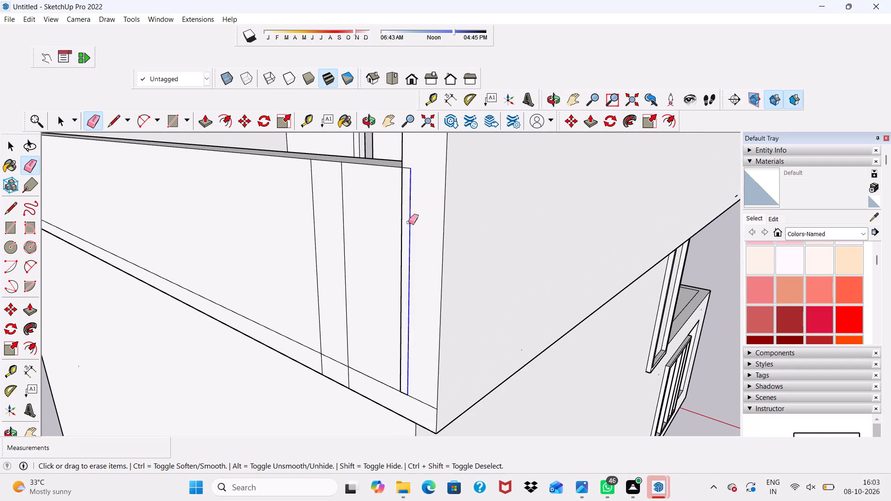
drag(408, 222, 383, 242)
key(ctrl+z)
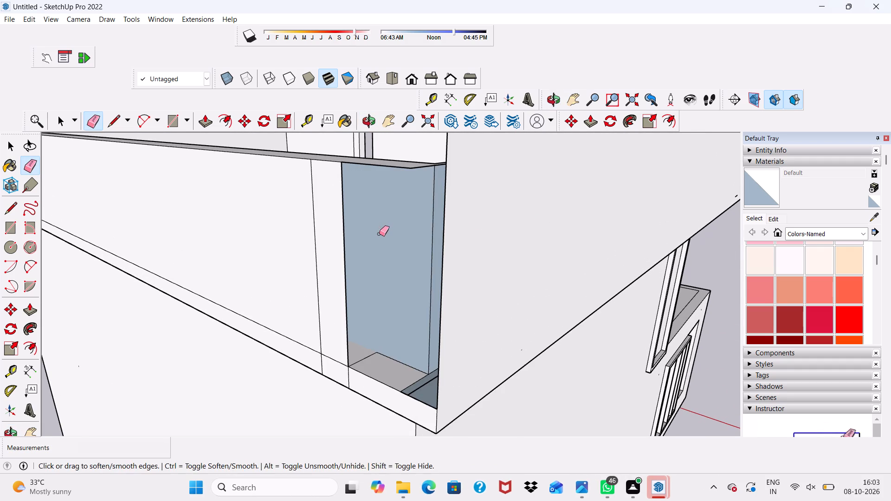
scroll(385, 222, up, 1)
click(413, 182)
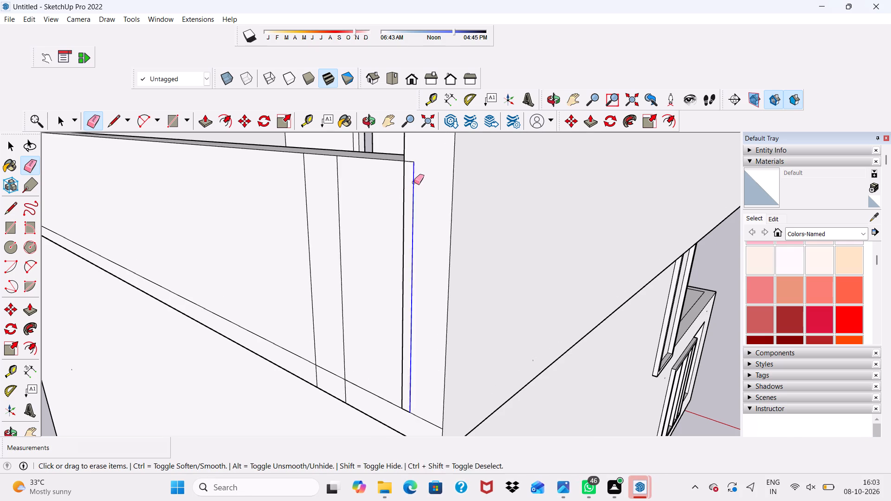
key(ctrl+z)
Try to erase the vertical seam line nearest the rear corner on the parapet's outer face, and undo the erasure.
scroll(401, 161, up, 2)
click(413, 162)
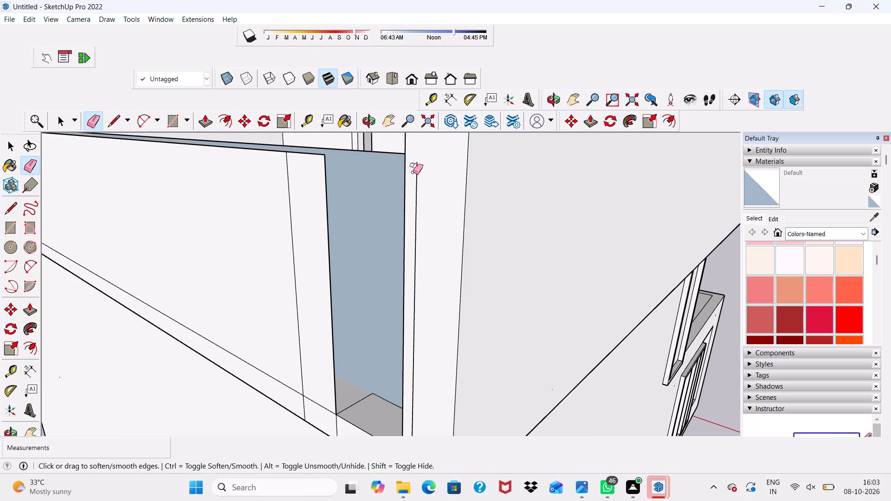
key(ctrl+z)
Erase the two long vertical seam lines on the parapet's outer face a short distance from the rear corner.
scroll(371, 215, up, 2)
drag(359, 211, 269, 263)
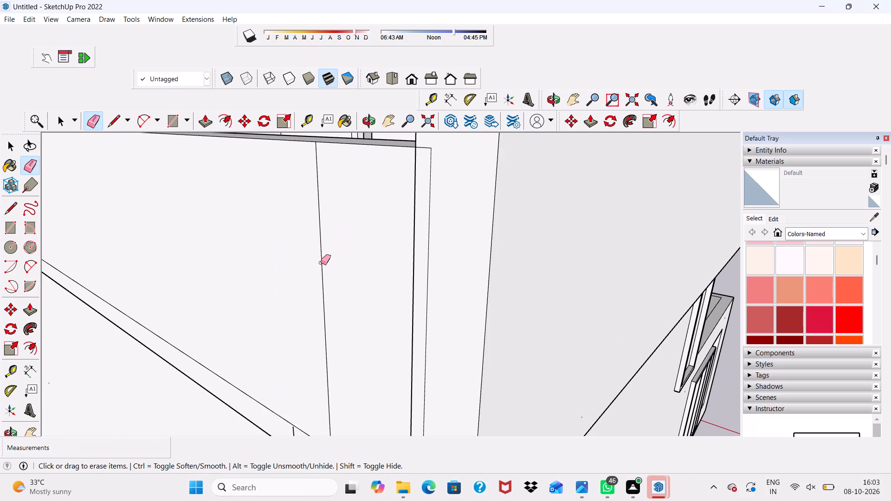
click(321, 263)
scroll(320, 262, down, 10)
scroll(344, 325, up, 3)
drag(341, 329, 316, 372)
scroll(307, 332, down, 1)
key(ctrl+z)
scroll(305, 330, up, 1)
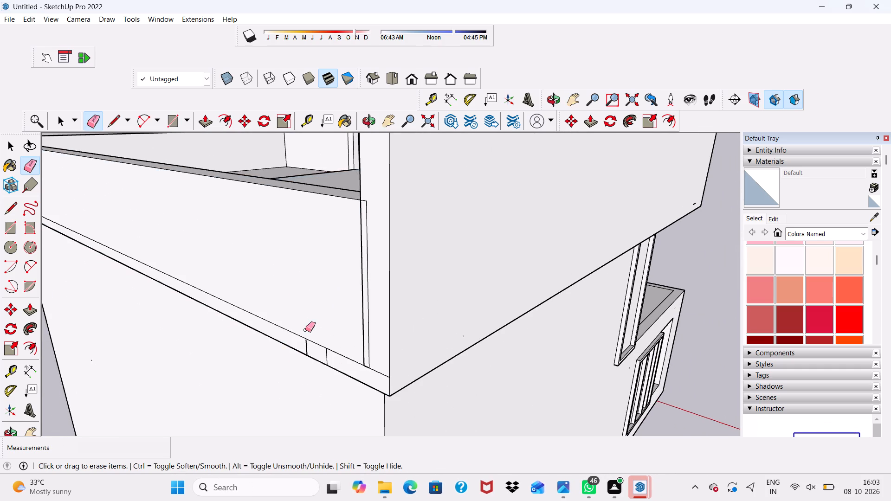
Erase the short heavy vertical seam on the band along the parapet's bottom edge near the corner, undoing erasures that remove faces.
click(309, 340)
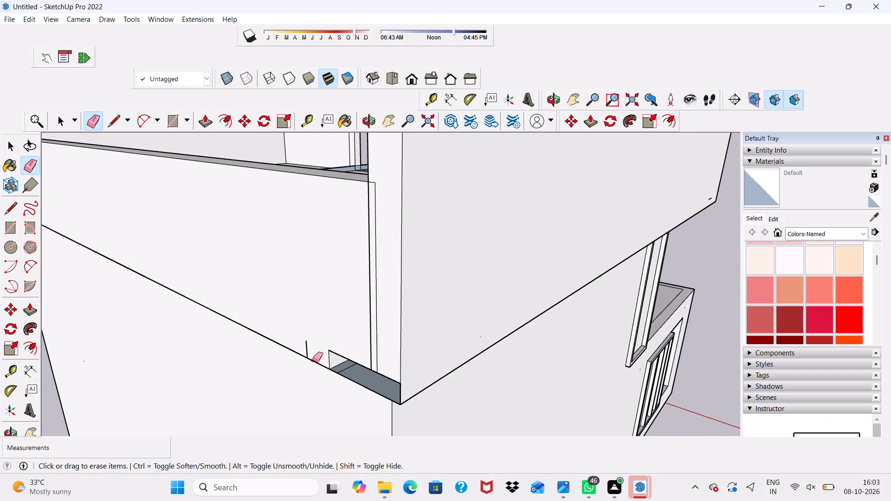
key(ctrl+z)
scroll(306, 358, up, 2)
click(294, 346)
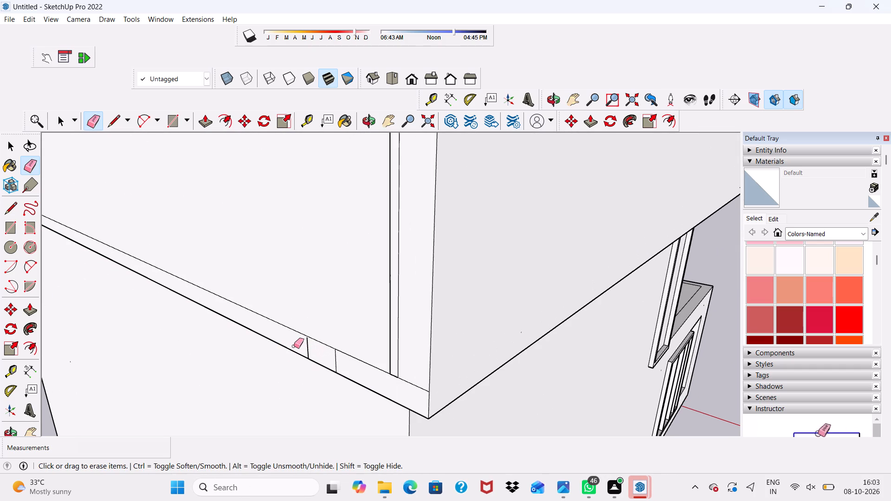
scroll(288, 343, down, 4)
scroll(292, 340, up, 1)
drag(298, 341, 302, 343)
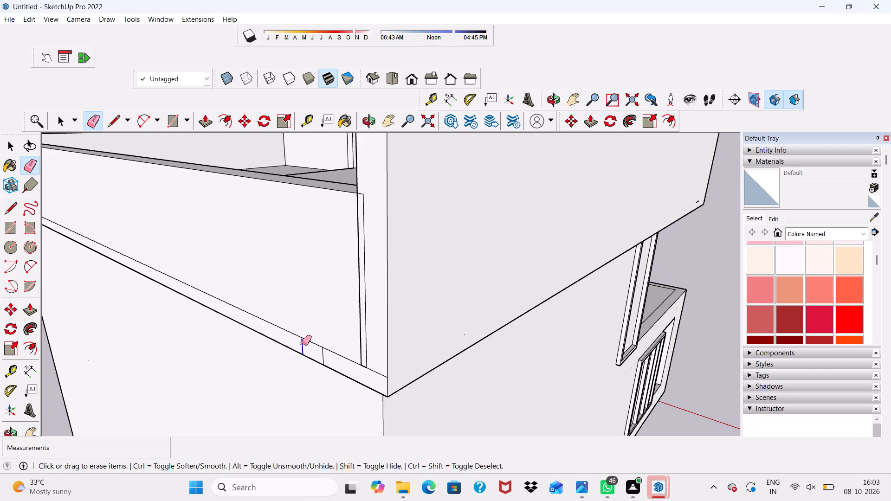
drag(302, 343, 310, 347)
drag(319, 351, 329, 358)
scroll(320, 354, down, 2)
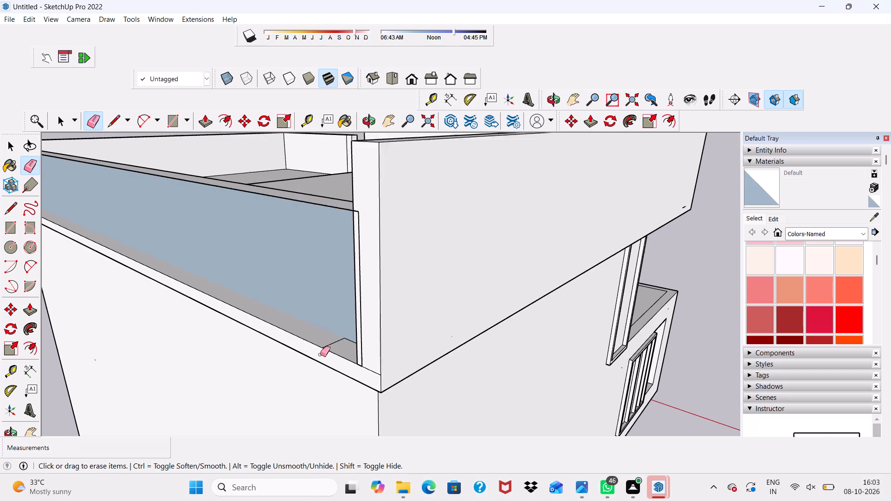
key(ctrl+z)
scroll(306, 342, up, 2)
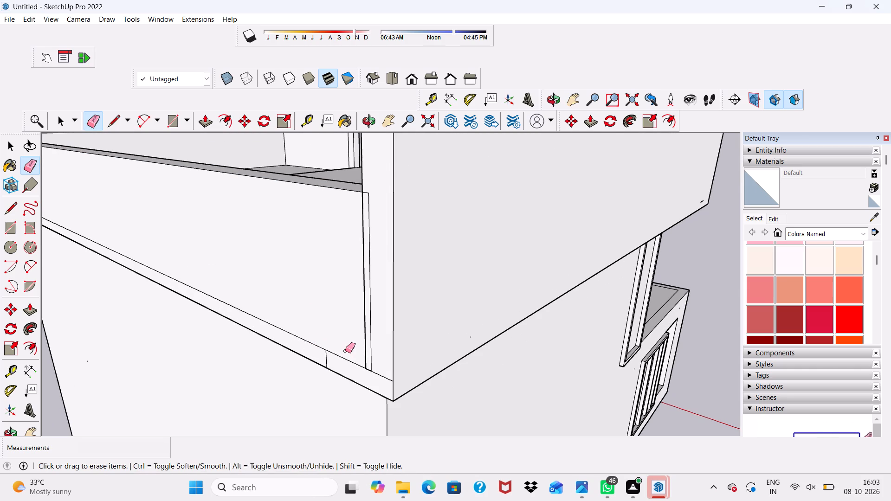
Erase the long horizontal seam along the bottom of the parapet's outer face and the short vertical stub at its far end.
scroll(326, 336, down, 10)
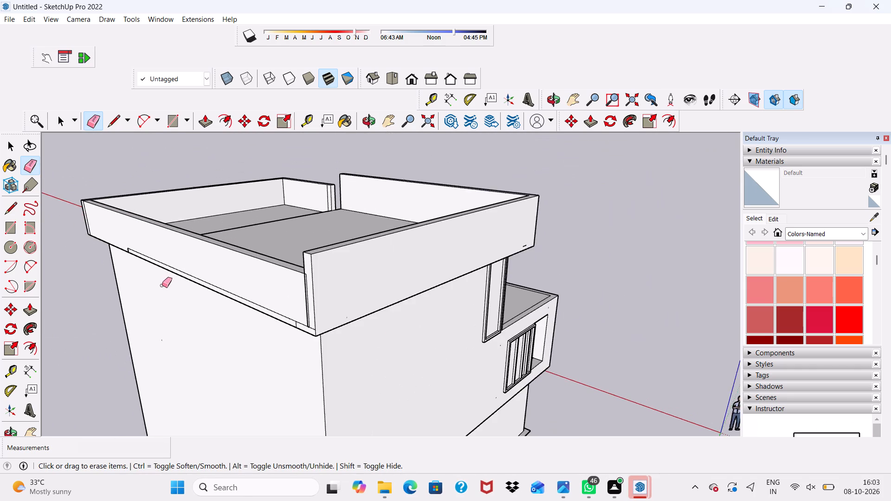
scroll(162, 285, down, 2)
middle_drag(162, 285, 271, 256)
scroll(270, 247, up, 4)
drag(269, 243, 268, 250)
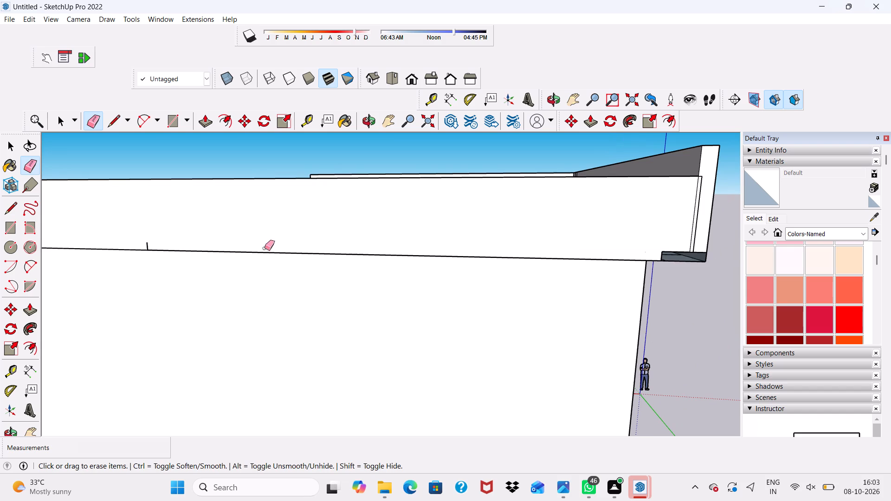
scroll(165, 258, up, 2)
drag(141, 240, 145, 241)
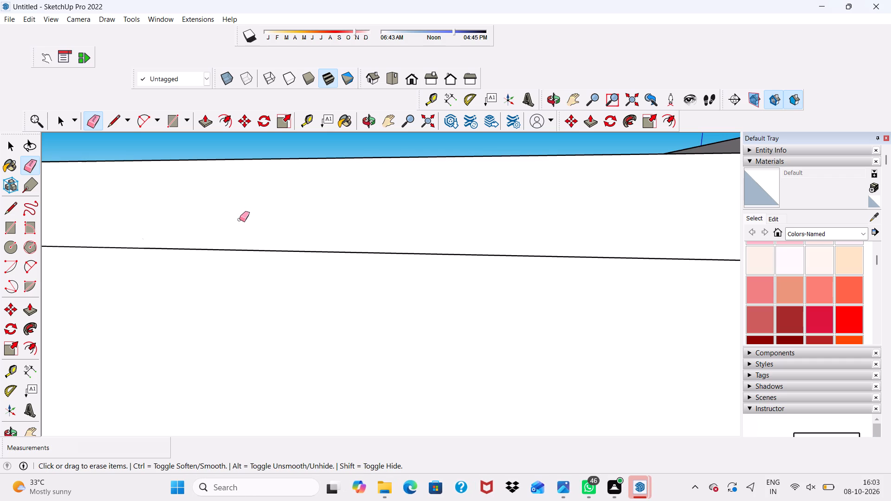
Push/pull the exposed face inside the opening at the parapet's bottom corner by 7 3/4".
scroll(258, 283, down, 10)
middle_drag(267, 289, 210, 278)
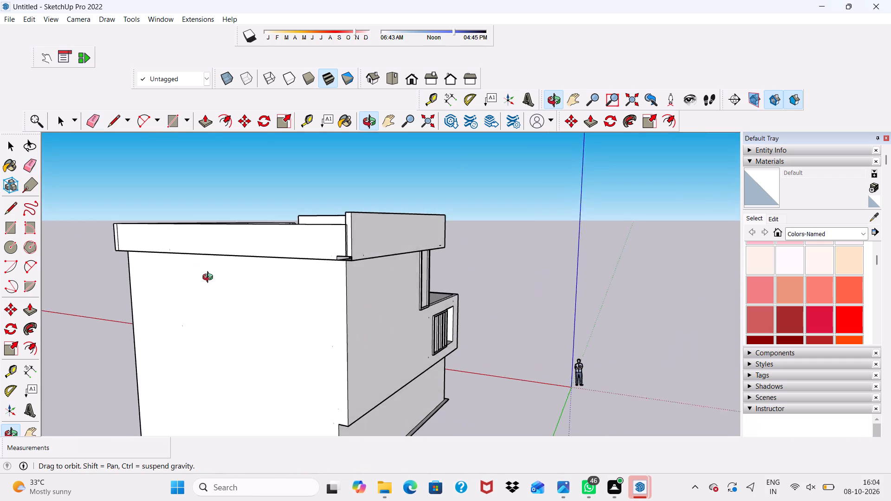
middle_drag(210, 278, 269, 260)
scroll(274, 256, up, 5)
scroll(509, 210, up, 4)
middle_drag(517, 216, 424, 268)
scroll(492, 262, up, 1)
key(space)
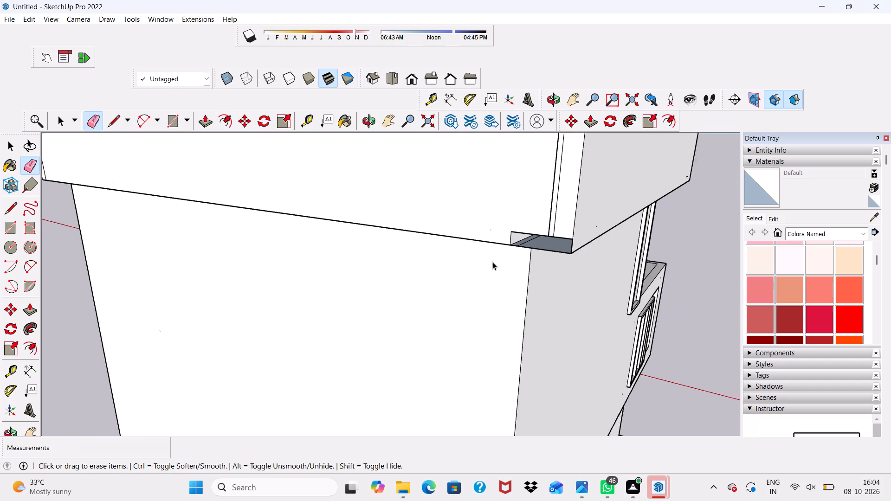
scroll(492, 262, up, 2)
click(574, 245)
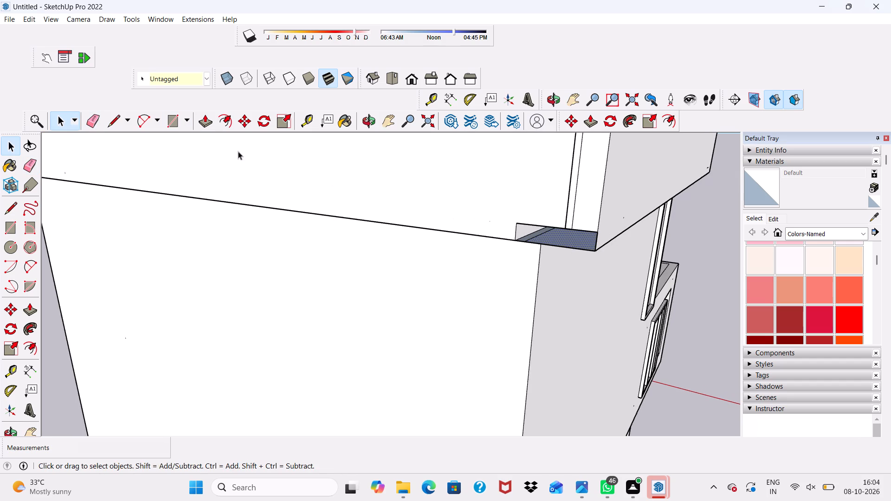
click(207, 123)
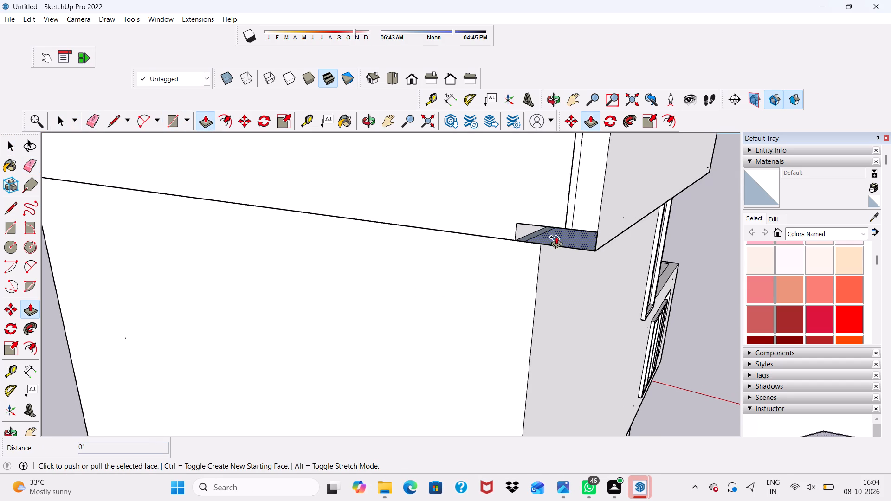
click(556, 236)
click(527, 211)
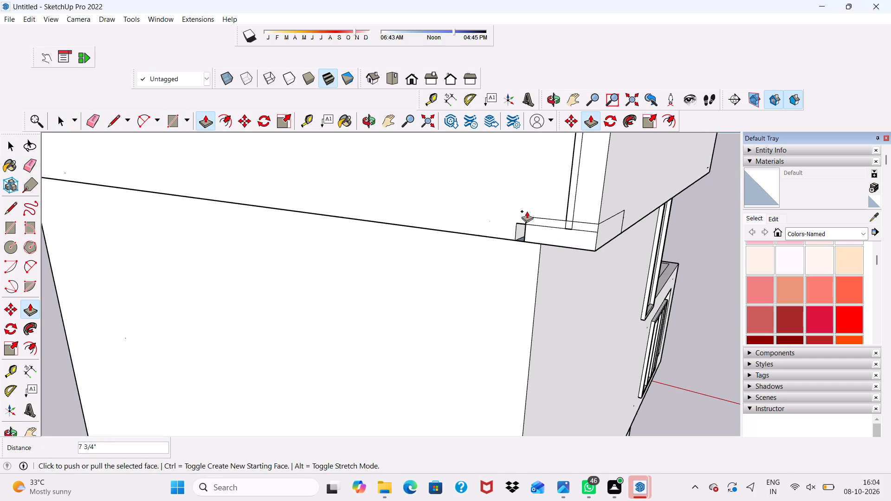
Pull the inner side face of the remaining notch beside the parapet's bottom corner by 3 1/2".
scroll(522, 227, up, 16)
click(510, 252)
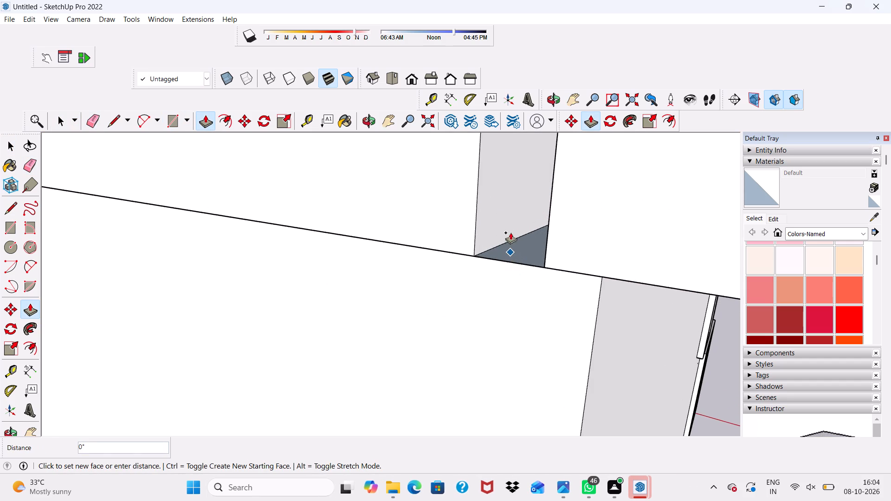
click(517, 237)
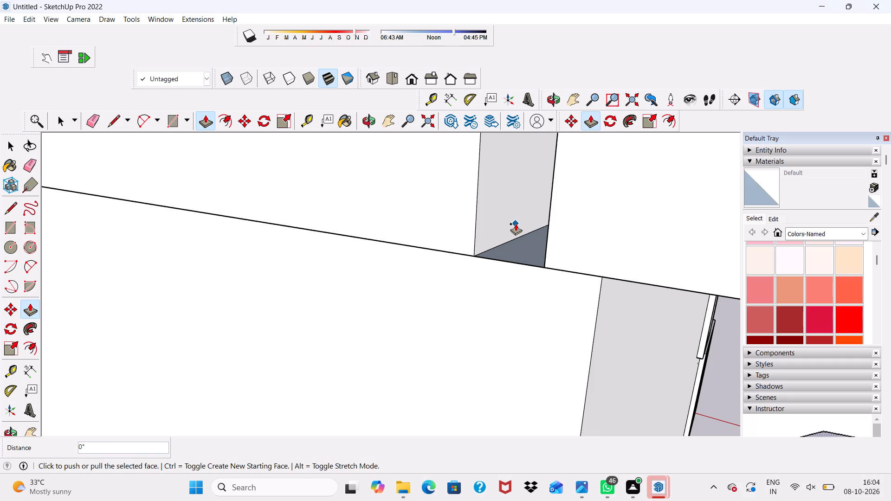
right_click(508, 254)
key(space)
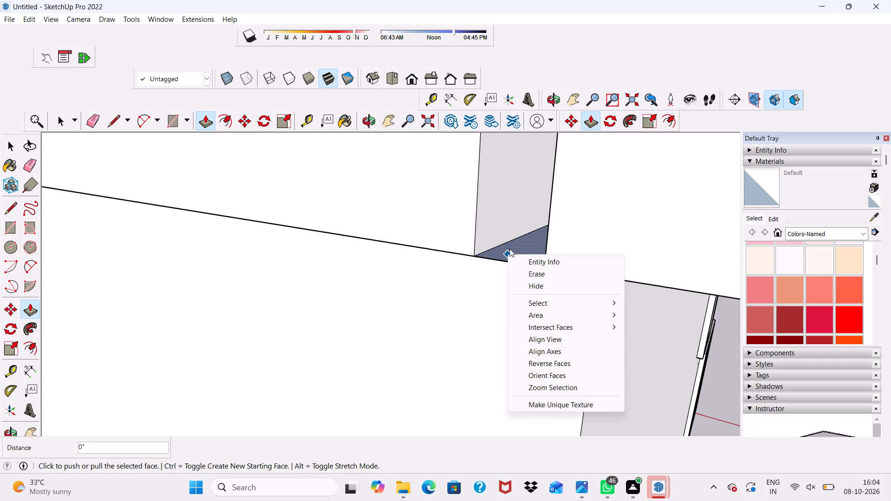
click(494, 226)
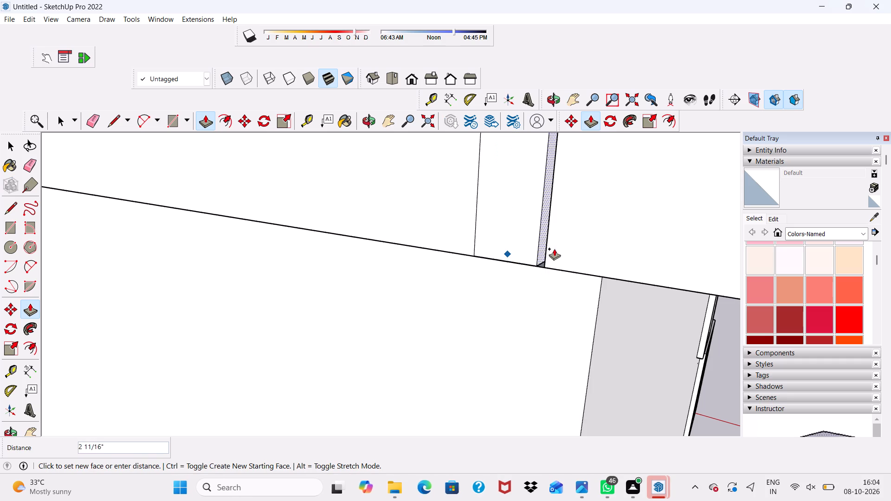
click(575, 244)
scroll(523, 257, down, 14)
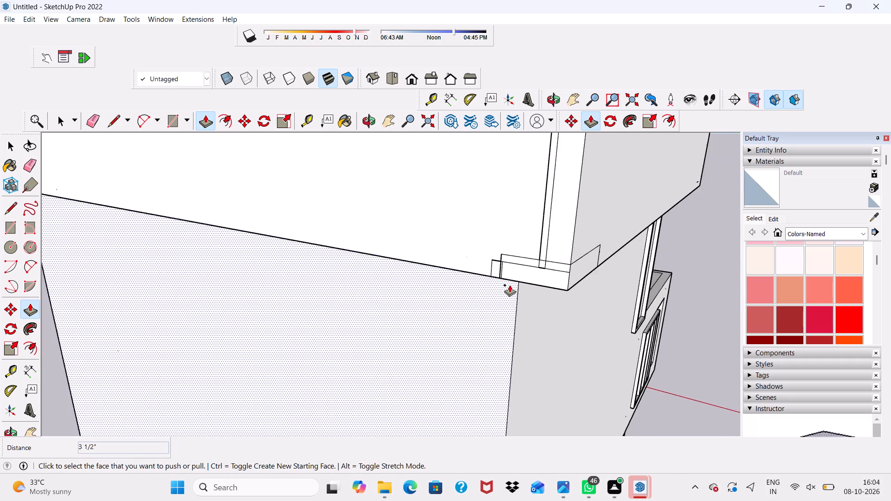
Raise the top face of the lower roof parapet 1' 4 3/4", level with the taller parapet at the corner.
scroll(510, 285, down, 2)
middle_drag(514, 285, 441, 405)
scroll(466, 240, up, 4)
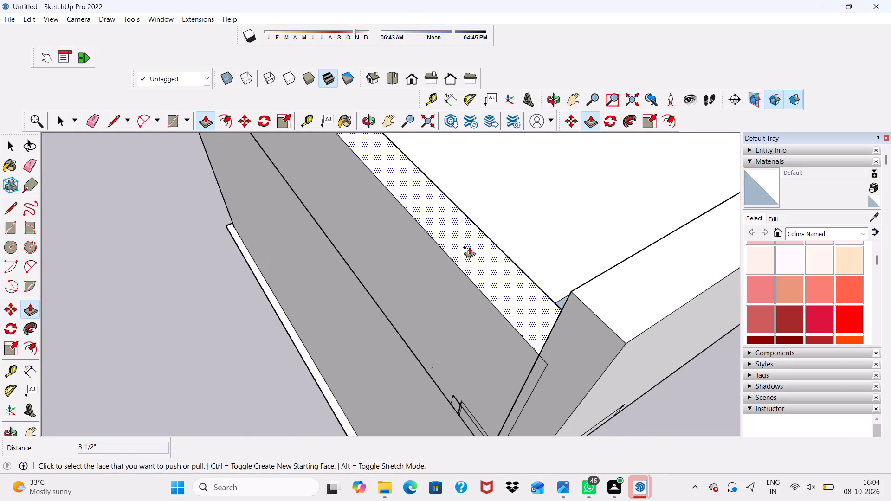
click(477, 260)
click(608, 307)
scroll(592, 299, down, 6)
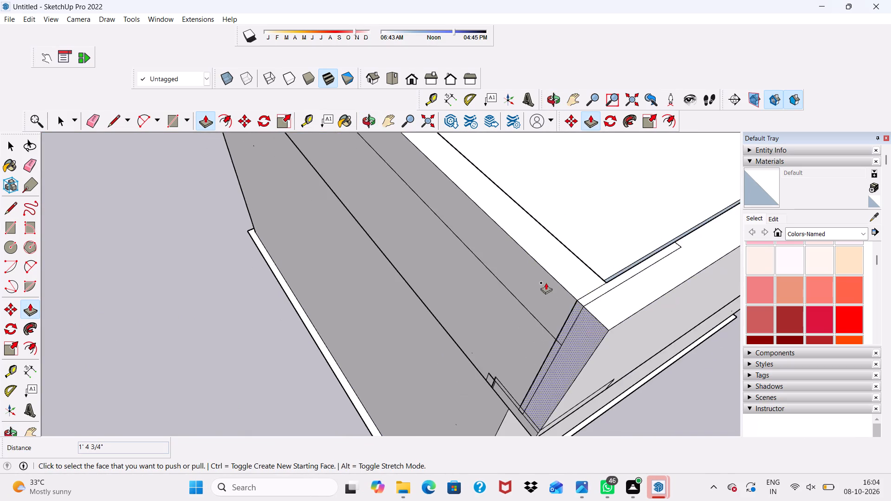
Raise the large recessed floor panel inside the roof parapets by 1' 10 5/16".
scroll(546, 283, down, 11)
middle_drag(496, 295, 293, 257)
scroll(318, 253, up, 1)
scroll(320, 252, down, 5)
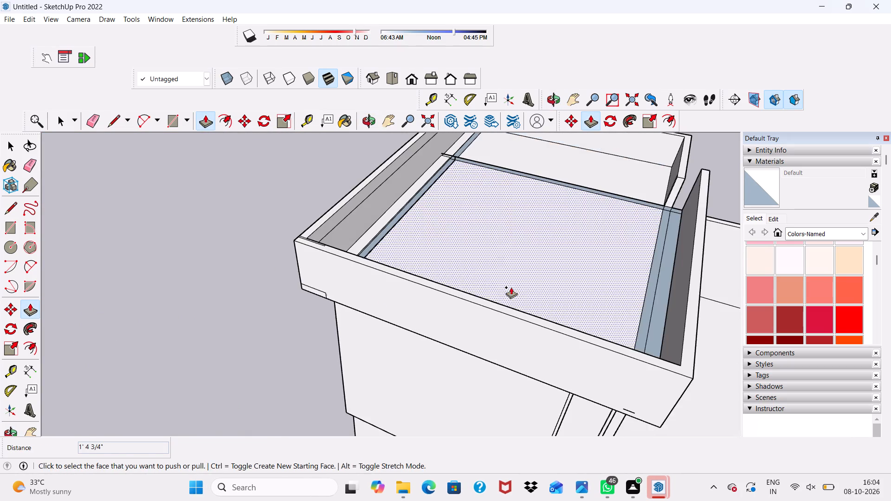
middle_drag(511, 287, 387, 274)
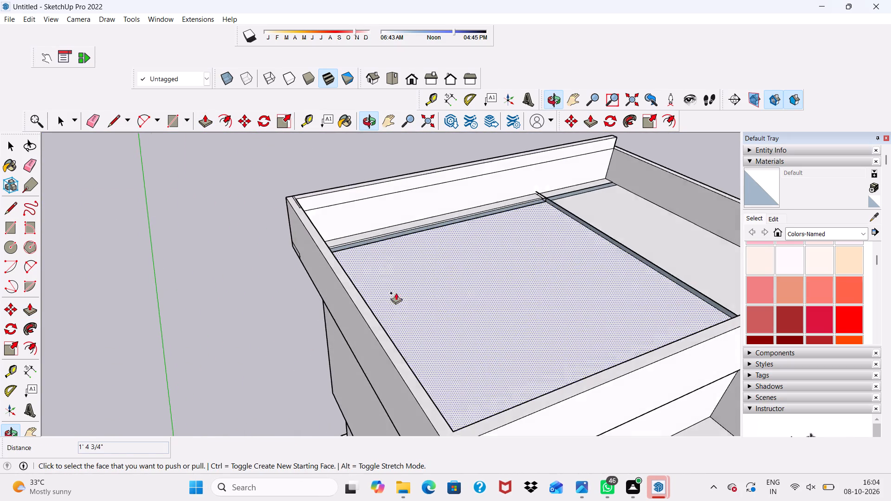
scroll(524, 225, up, 9)
scroll(181, 283, down, 9)
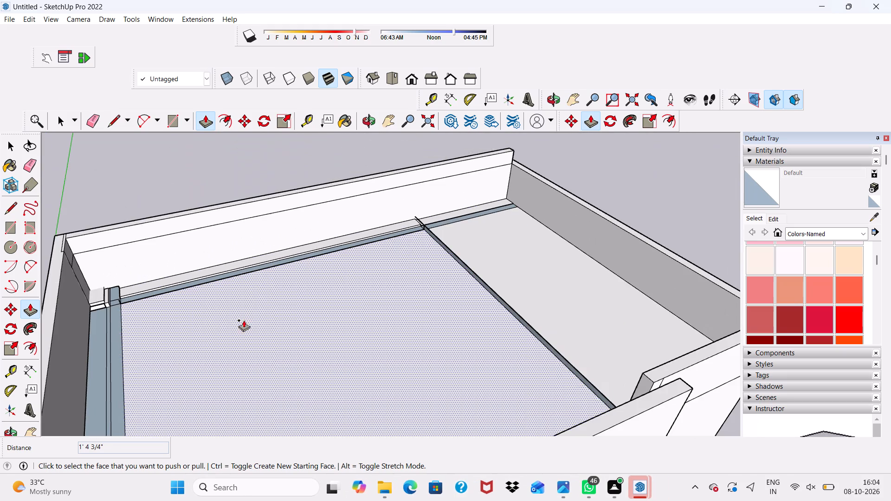
scroll(85, 345, up, 5)
click(106, 360)
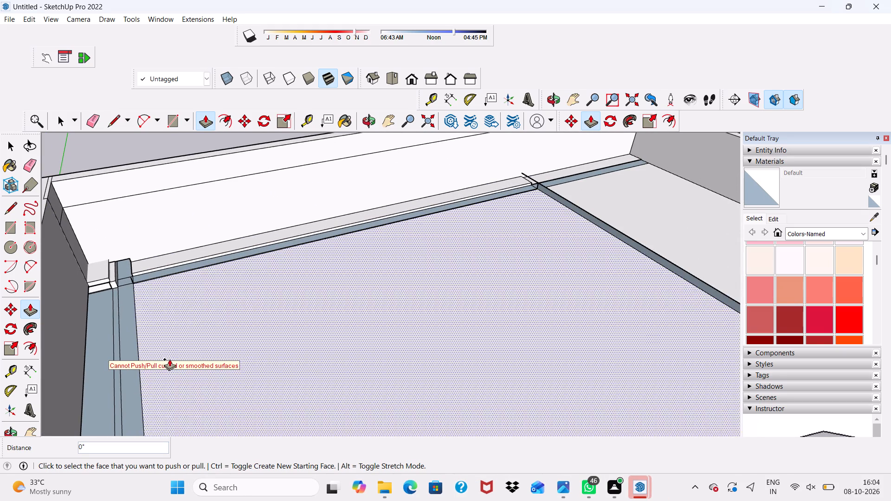
click(162, 364)
click(182, 373)
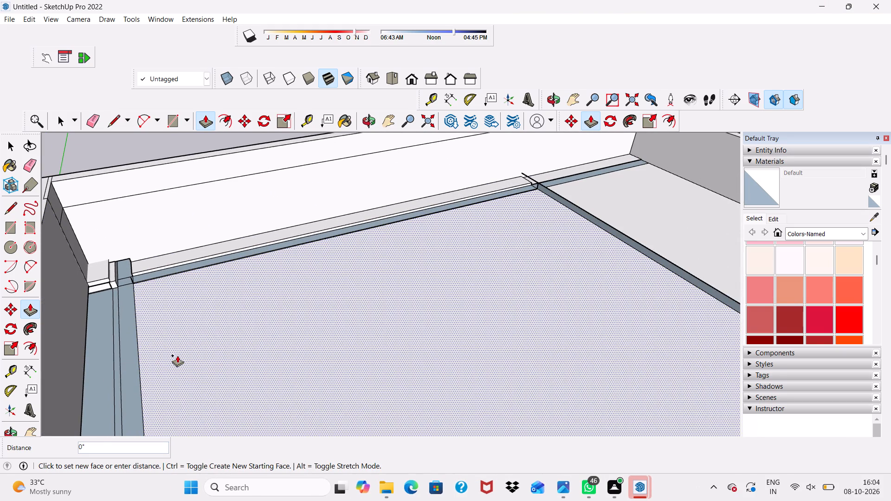
click(93, 379)
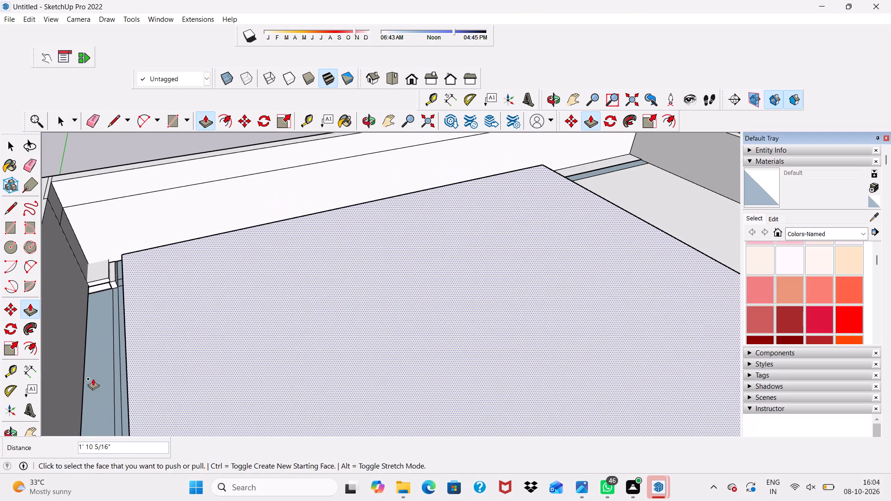
Extend the raised roof panel's side face across the recessed strip to the adjoining parapet.
scroll(123, 385, up, 3)
scroll(123, 385, down, 3)
middle_drag(123, 385, 171, 382)
scroll(147, 386, up, 2)
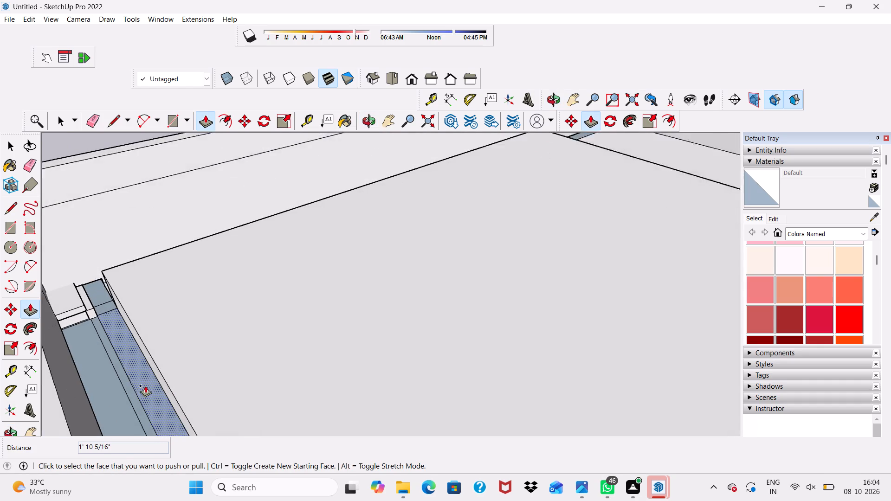
scroll(145, 385, up, 2)
scroll(139, 341, up, 2)
click(140, 341)
scroll(140, 341, up, 1)
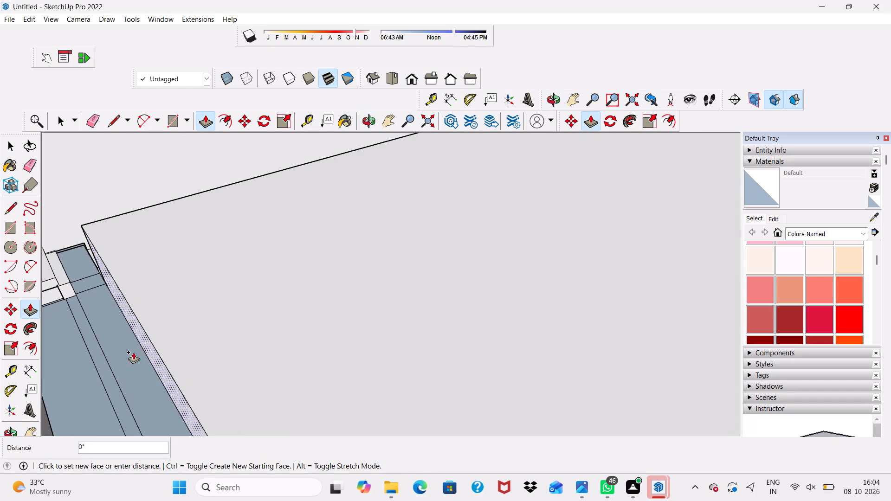
scroll(35, 397, down, 15)
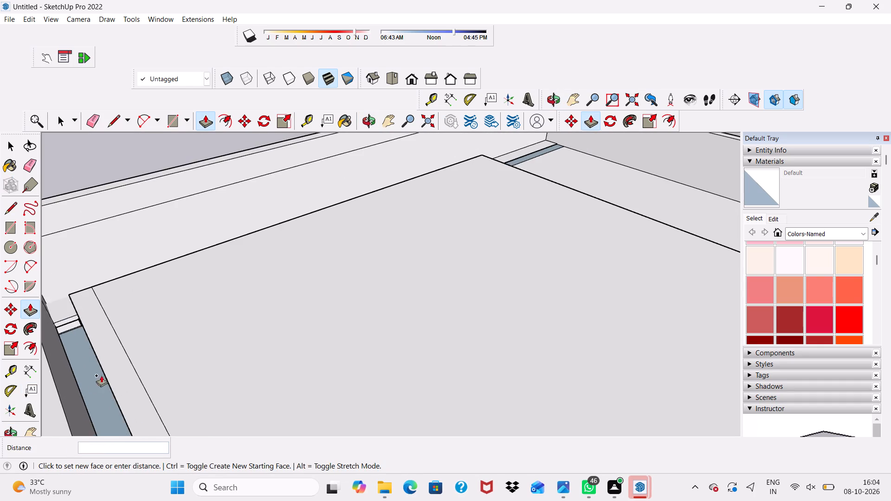
scroll(68, 390, up, 2)
click(65, 388)
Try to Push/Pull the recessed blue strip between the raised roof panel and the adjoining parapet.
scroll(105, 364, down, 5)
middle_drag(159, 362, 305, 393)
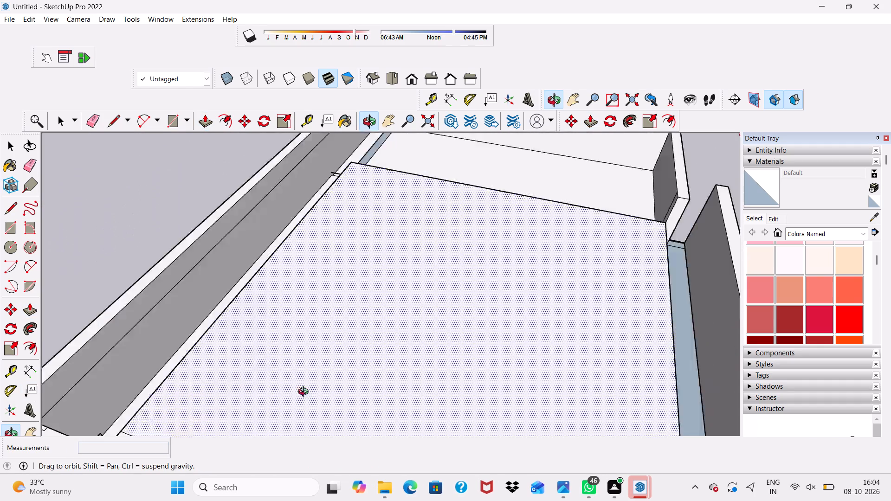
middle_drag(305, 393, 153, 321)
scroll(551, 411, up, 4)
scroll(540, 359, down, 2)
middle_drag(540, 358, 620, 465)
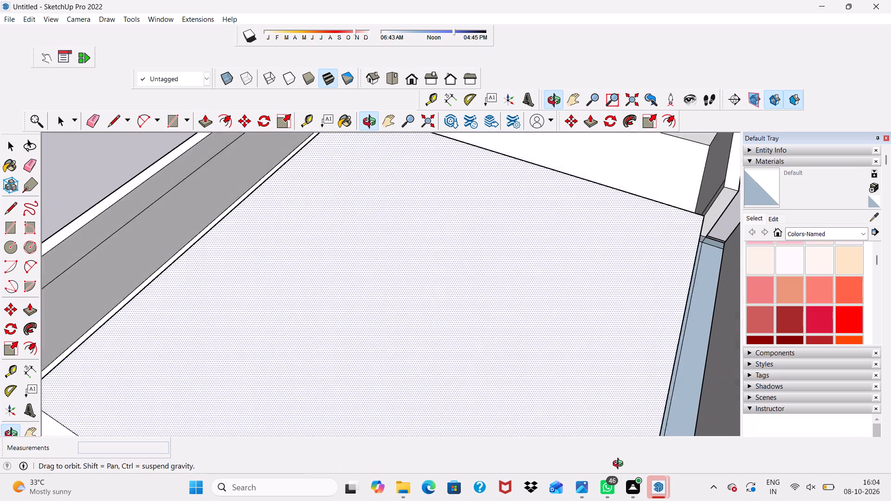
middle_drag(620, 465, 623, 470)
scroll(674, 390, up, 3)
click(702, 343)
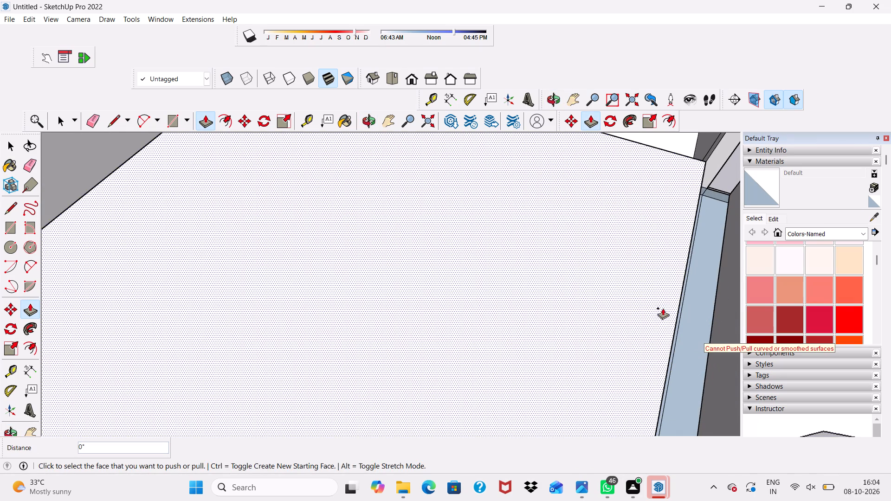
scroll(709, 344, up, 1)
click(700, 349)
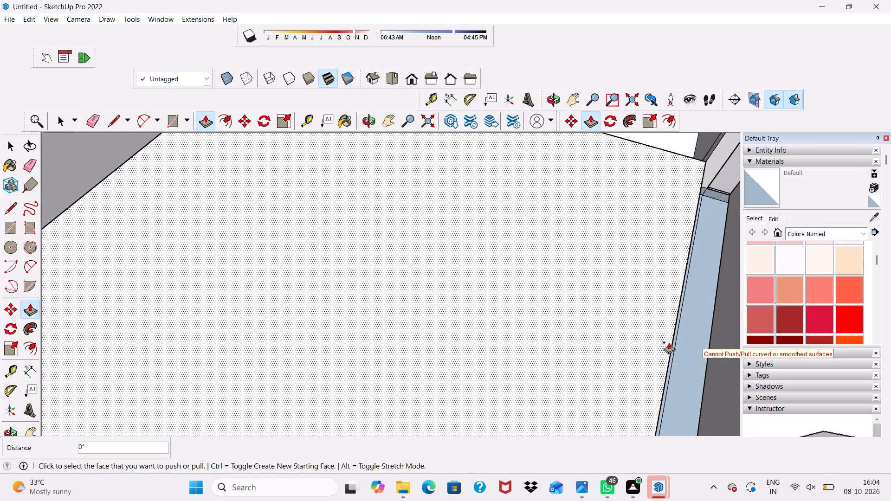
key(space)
Examine the gaps between the raised roof panel and the surrounding parapets from several sides.
middle_drag(686, 356, 584, 301)
scroll(686, 356, down, 1)
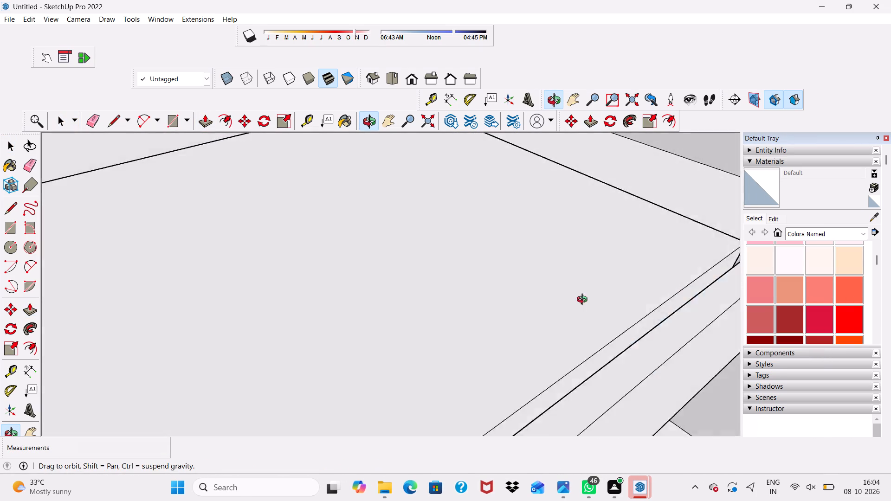
middle_drag(584, 301, 323, 278)
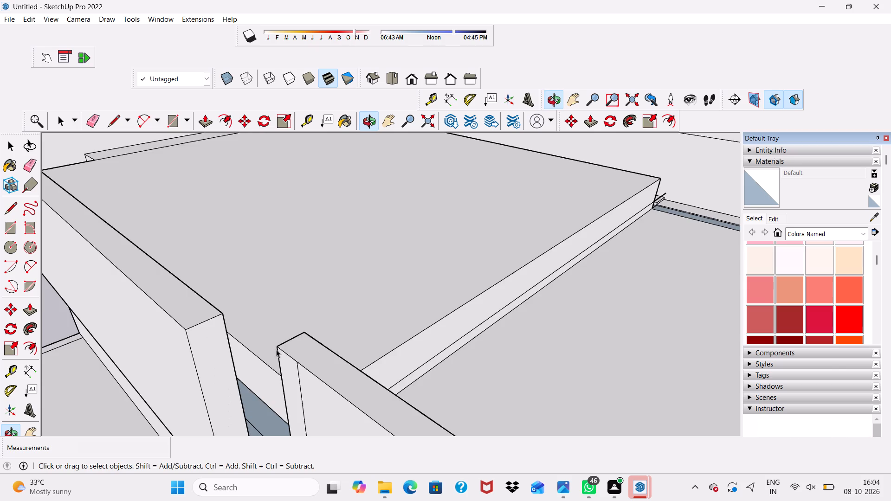
scroll(243, 385, up, 4)
click(243, 369)
scroll(321, 365, down, 4)
middle_drag(330, 364, 411, 233)
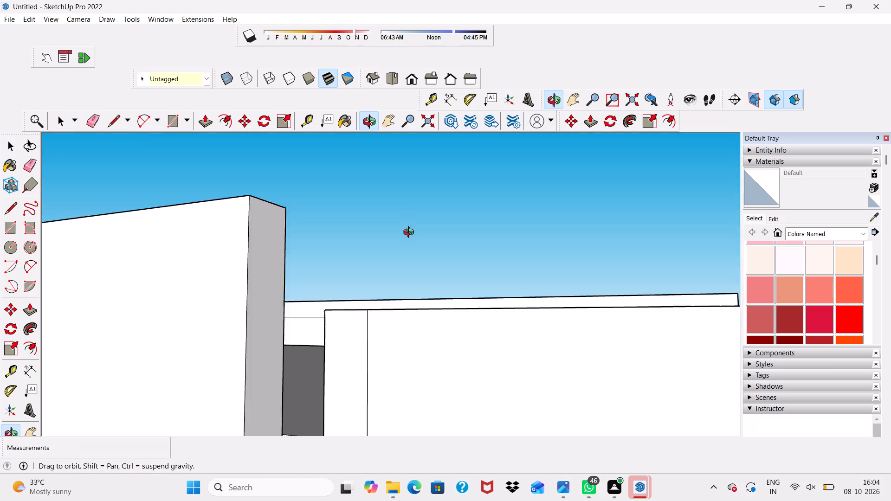
middle_drag(411, 233, 418, 225)
scroll(337, 270, down, 10)
middle_drag(380, 317, 430, 393)
scroll(403, 378, up, 5)
scroll(380, 333, down, 4)
middle_drag(380, 332, 450, 299)
scroll(450, 299, up, 1)
scroll(450, 299, down, 9)
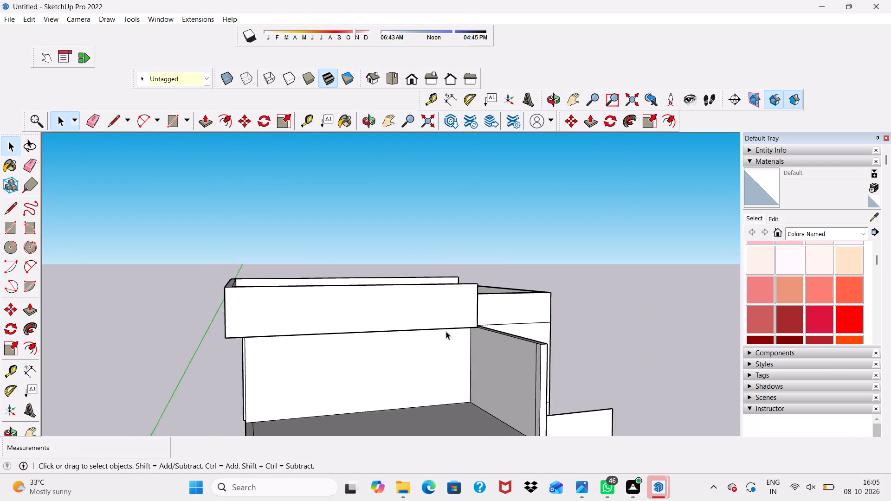
scroll(446, 331, down, 2)
middle_drag(447, 336, 125, 428)
scroll(423, 314, up, 7)
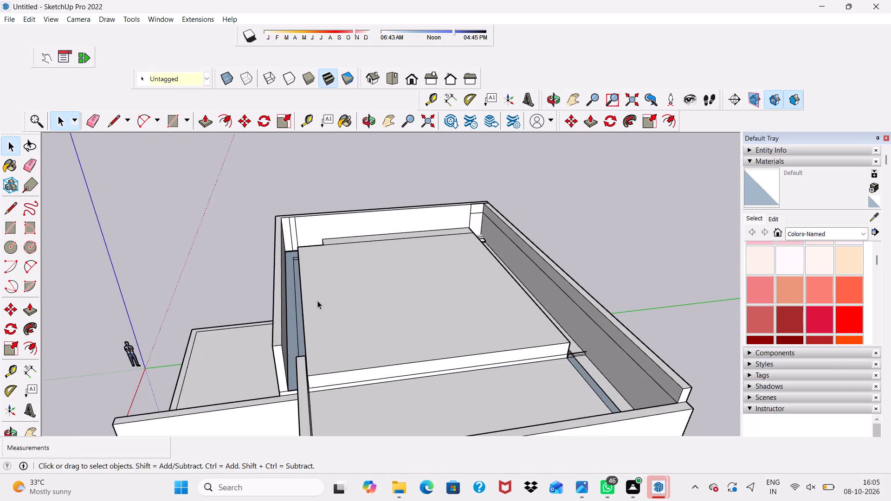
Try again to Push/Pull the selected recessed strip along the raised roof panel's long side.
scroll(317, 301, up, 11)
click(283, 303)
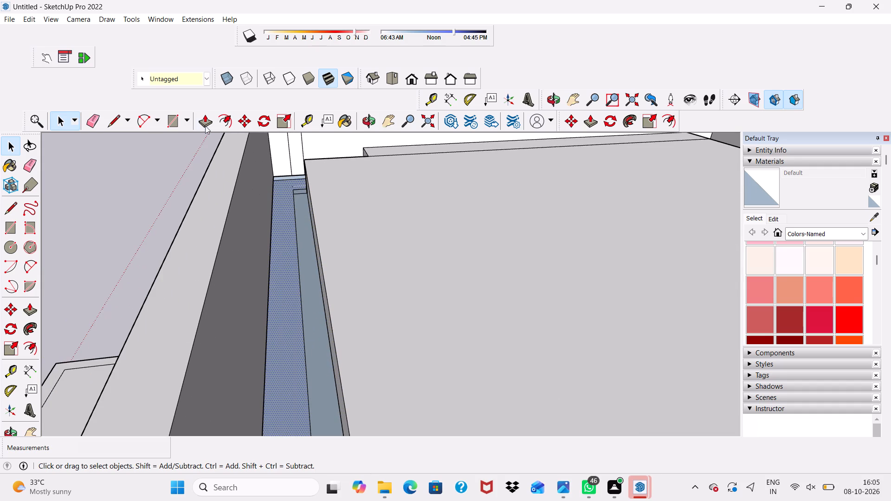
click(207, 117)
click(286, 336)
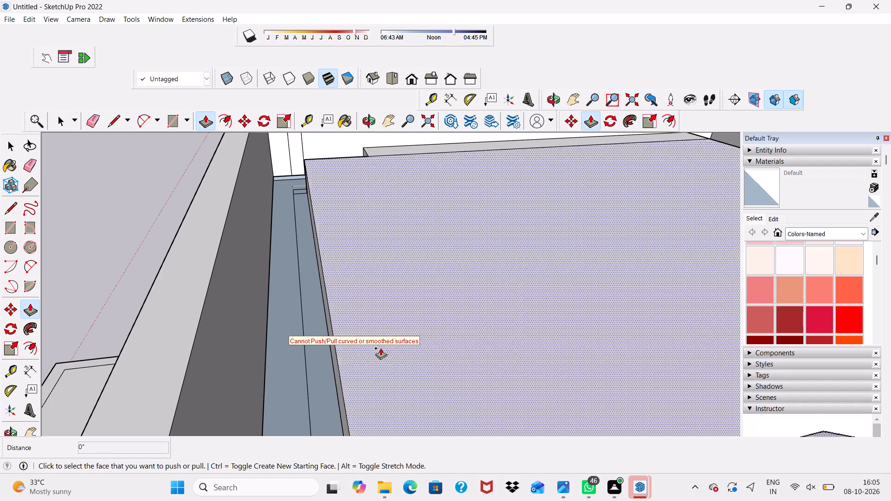
Pull the raised roof panel's long side face about 1' 9 11/16" across the recessed strip to the parapet.
scroll(345, 375, down, 1)
middle_drag(345, 375, 395, 354)
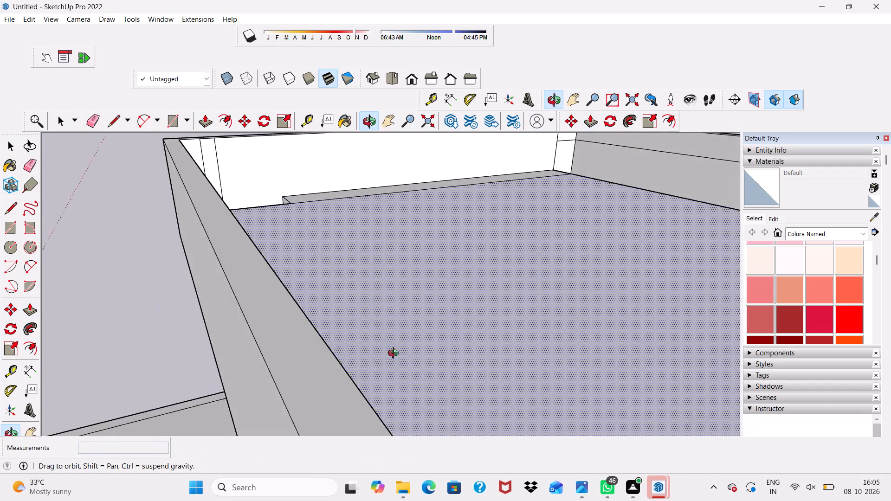
middle_drag(395, 354, 381, 367)
scroll(355, 383, up, 9)
click(323, 358)
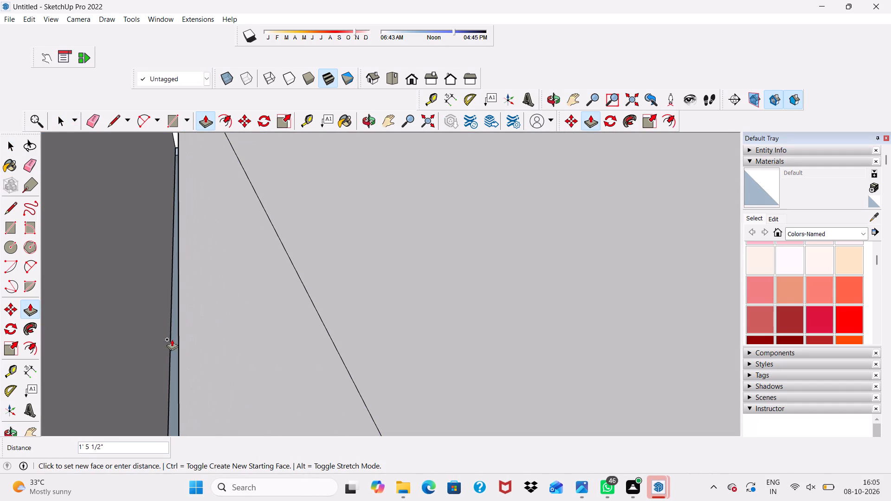
scroll(145, 334, down, 4)
middle_drag(145, 334, 134, 329)
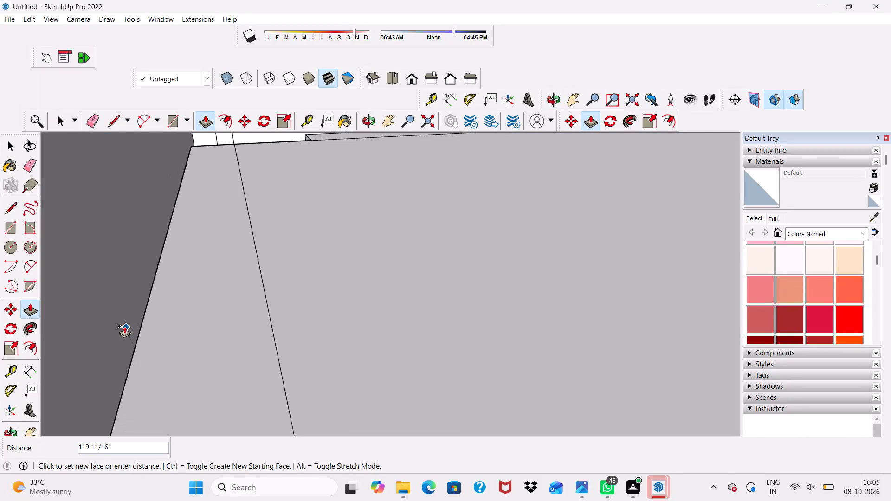
click(124, 326)
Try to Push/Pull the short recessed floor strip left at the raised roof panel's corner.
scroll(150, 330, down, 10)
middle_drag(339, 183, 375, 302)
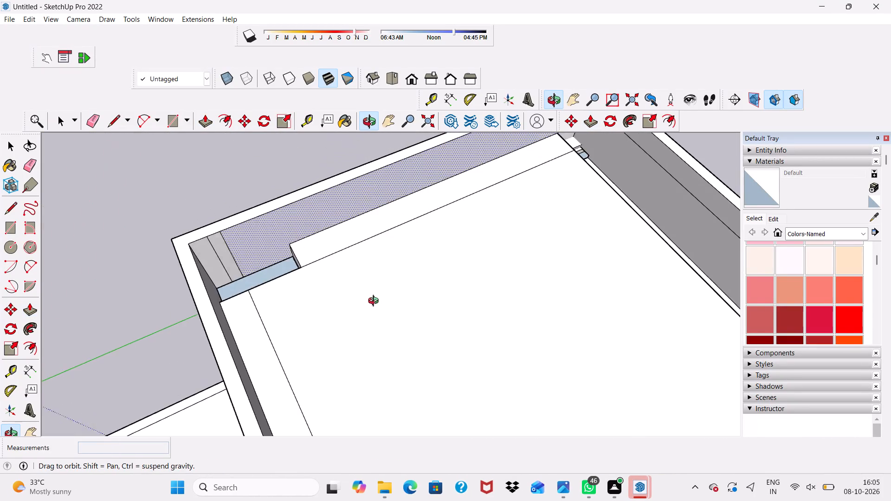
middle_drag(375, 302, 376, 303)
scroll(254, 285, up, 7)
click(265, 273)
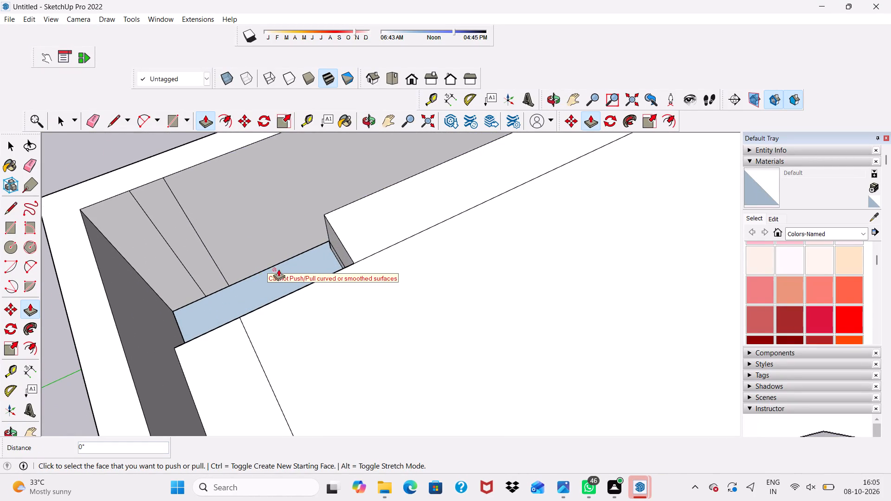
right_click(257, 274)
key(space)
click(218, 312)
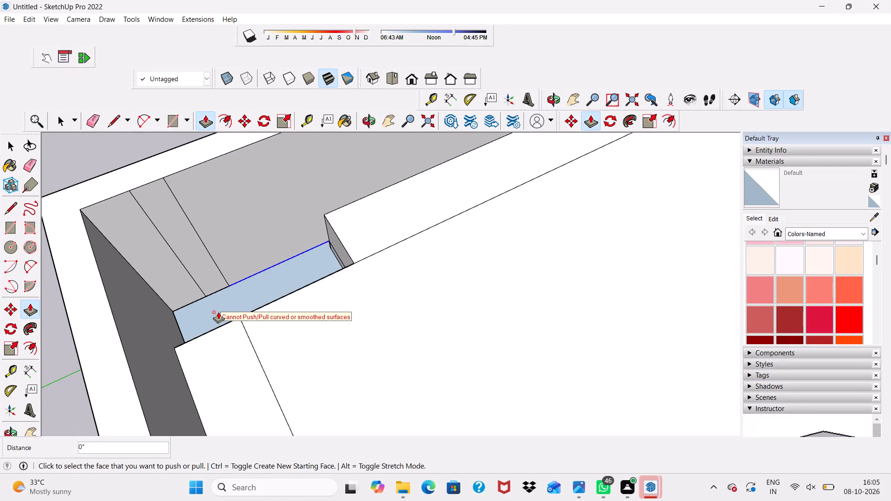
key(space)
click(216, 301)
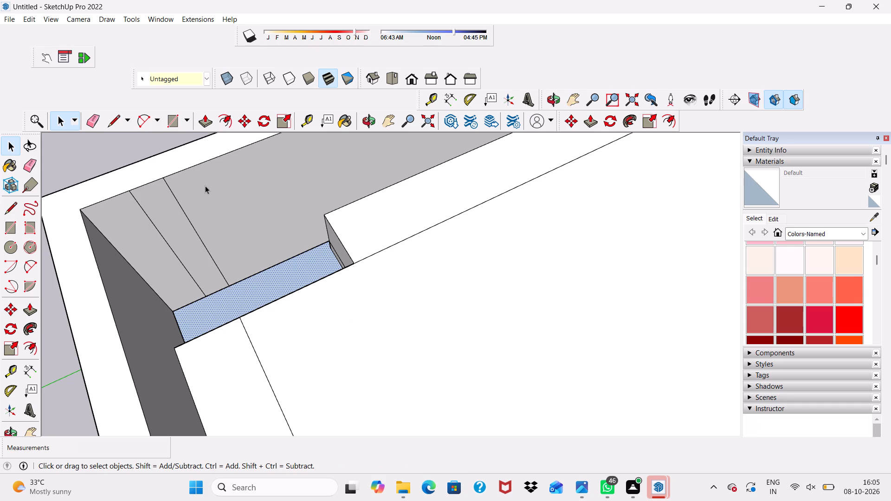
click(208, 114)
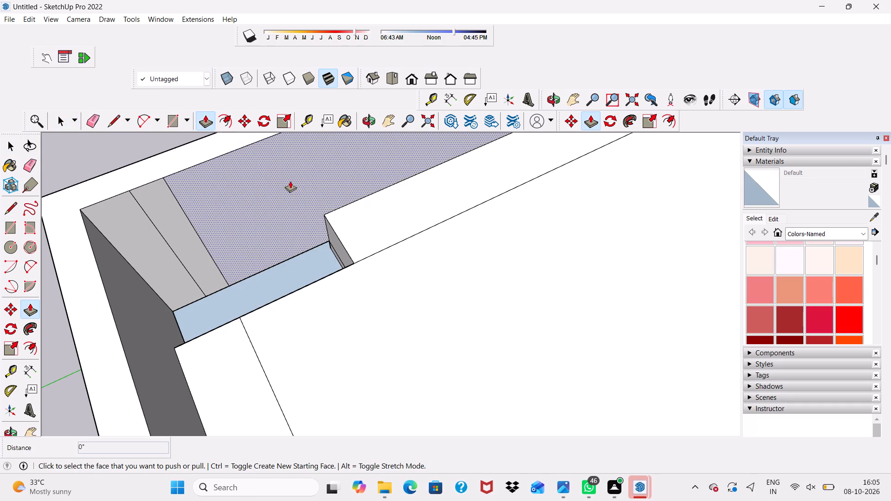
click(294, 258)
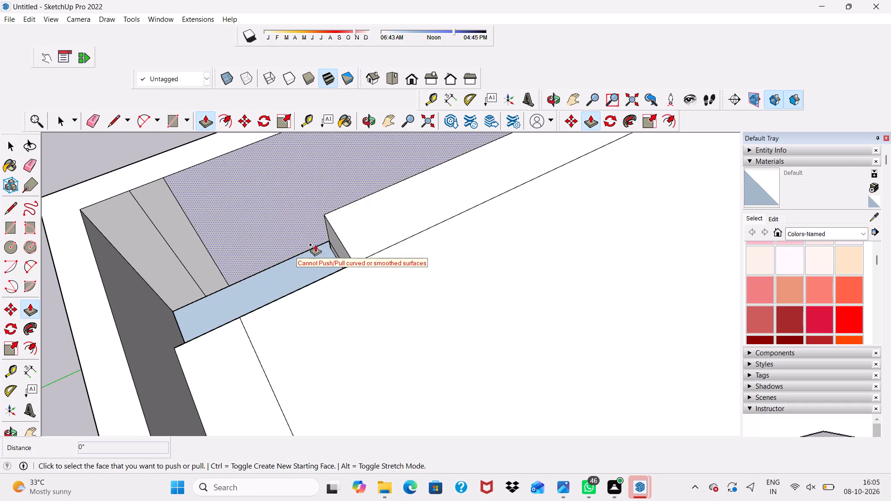
Pull the end face beside the short recessed strip by 5' 4 7/8" to fill the gap to the parapet.
scroll(284, 257, up, 3)
scroll(306, 291, up, 4)
scroll(378, 245, up, 1)
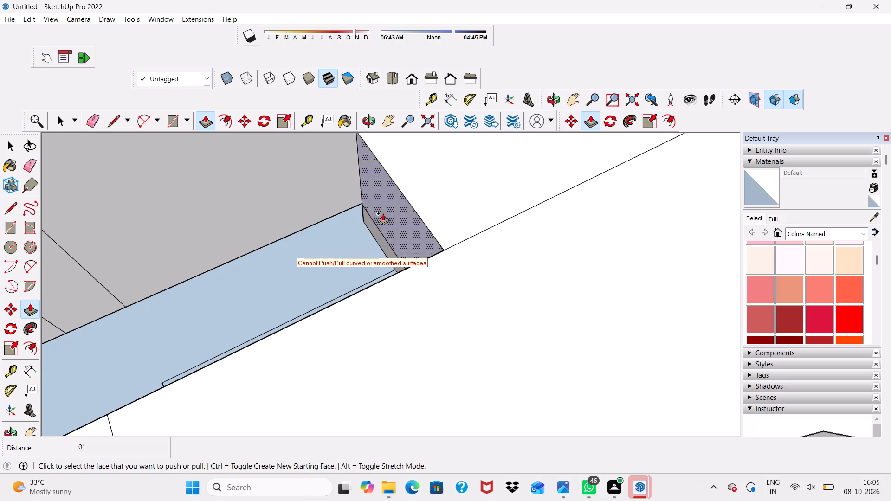
click(383, 213)
scroll(309, 268, down, 9)
scroll(151, 315, up, 3)
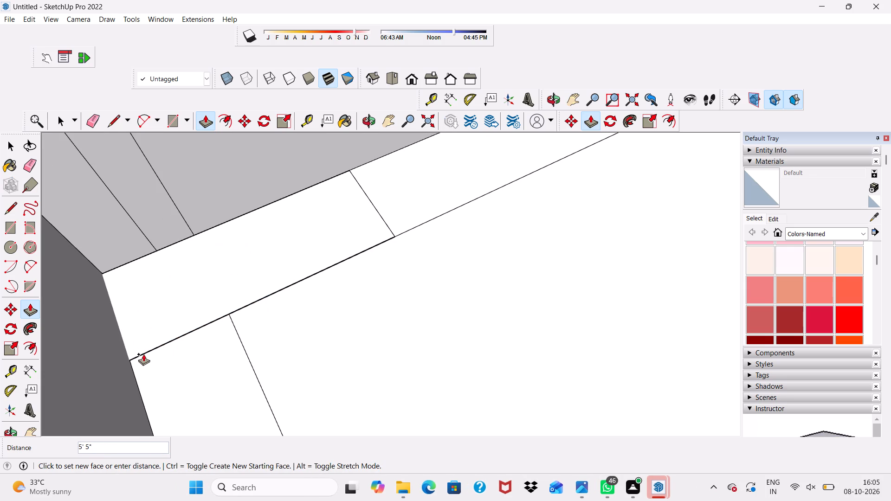
click(143, 353)
Raise the small recessed face beside the parapet at the roof's opposite corner by 7 3/4".
scroll(200, 301, down, 5)
scroll(295, 264, down, 17)
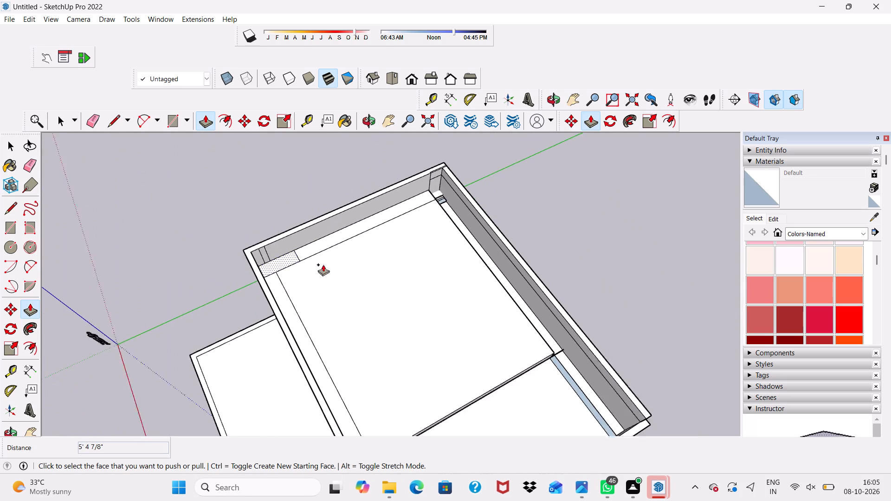
scroll(421, 193, up, 20)
scroll(421, 193, up, 1)
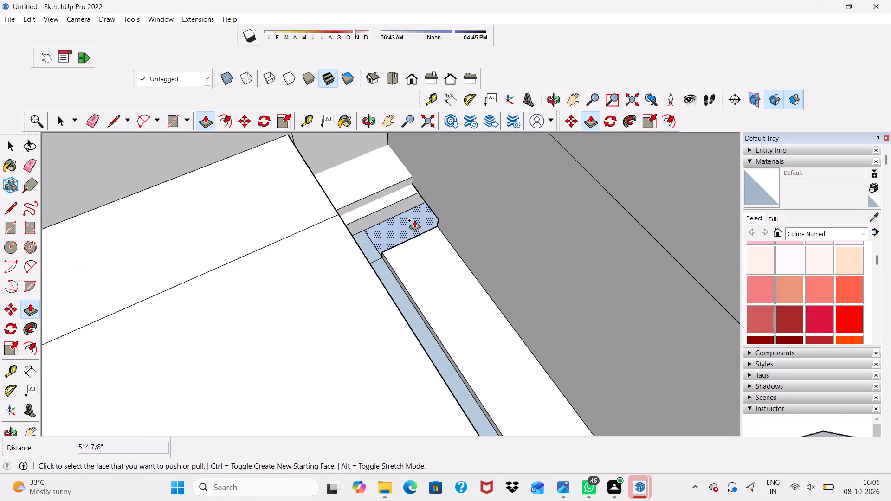
click(414, 220)
click(368, 195)
Raise the long narrow recessed strip alongside the roof panel by 1' 10 5/16".
scroll(375, 248, up, 4)
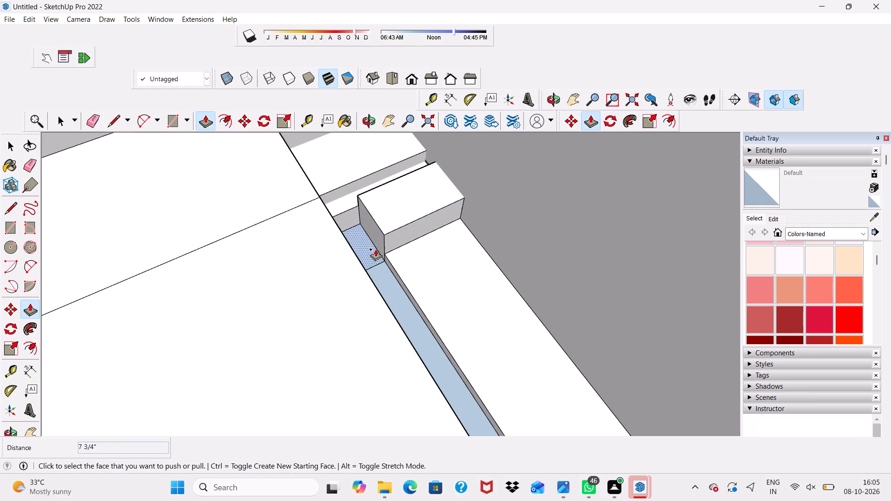
click(386, 292)
click(340, 271)
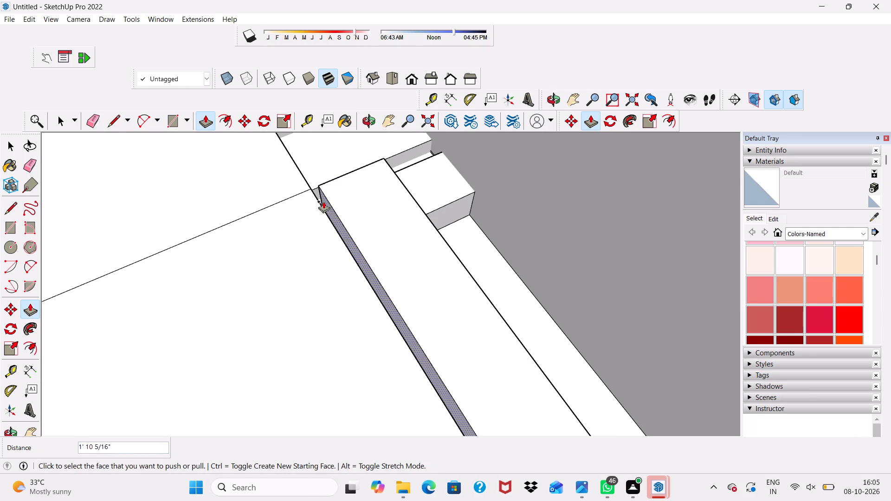
Raise the small recessed piece at the narrow strip's end by 1' 10 5/16", level with the strip.
middle_drag(322, 193, 462, 274)
scroll(358, 267, up, 3)
click(322, 287)
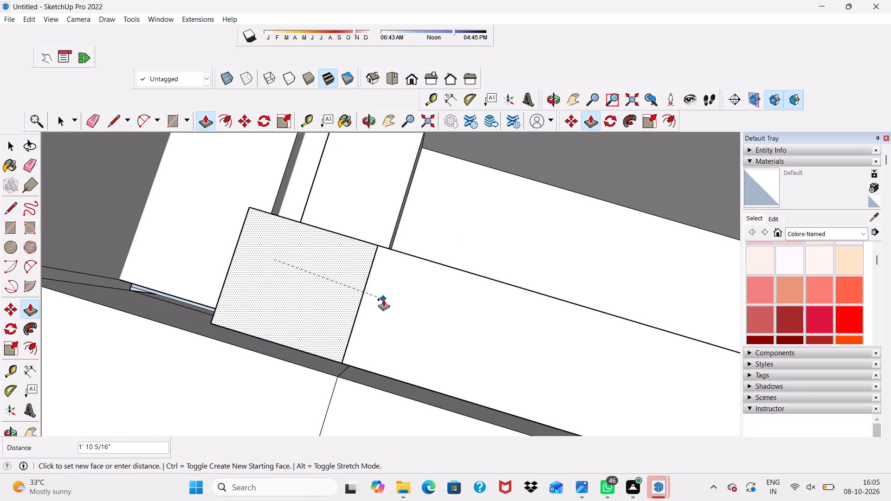
click(391, 306)
Extend the roof panel's exposed side face at the corner across the remaining recesses to the parapet wall.
scroll(177, 305, up, 8)
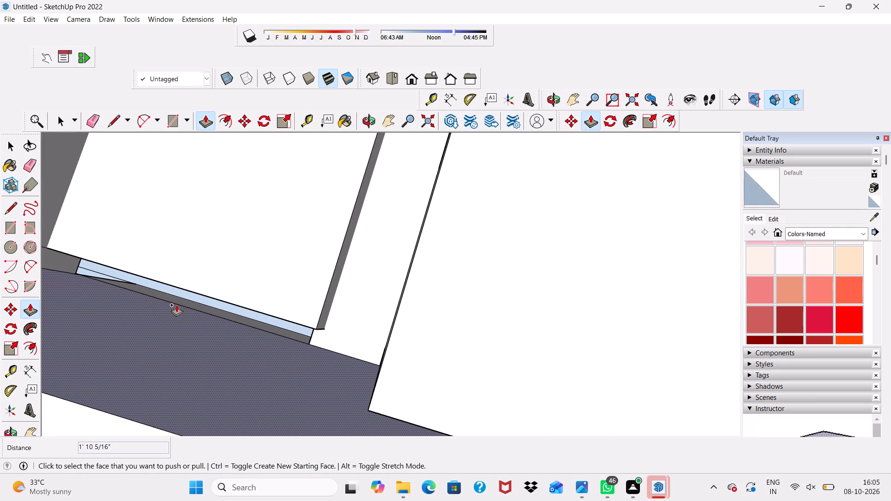
click(170, 336)
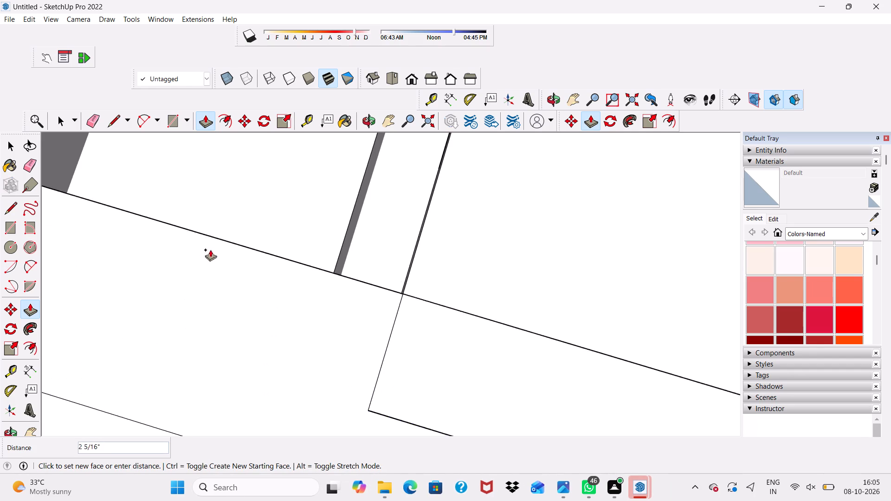
scroll(252, 184, down, 20)
scroll(252, 184, down, 4)
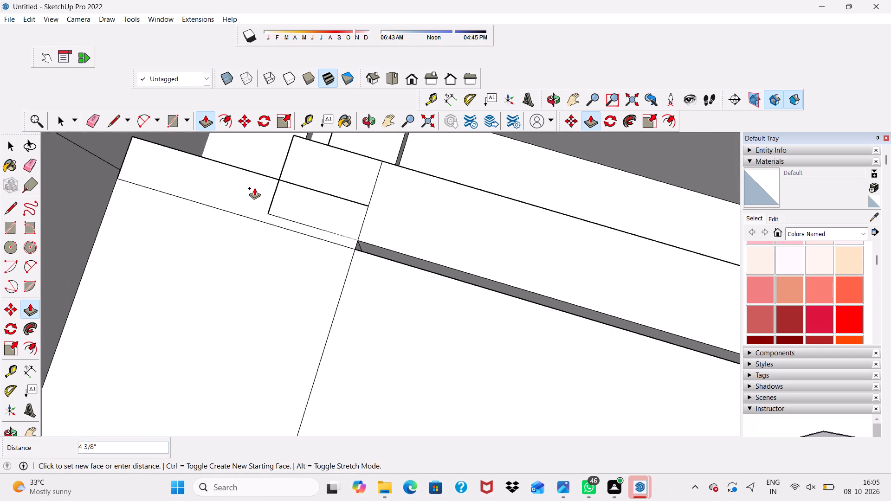
scroll(254, 188, down, 15)
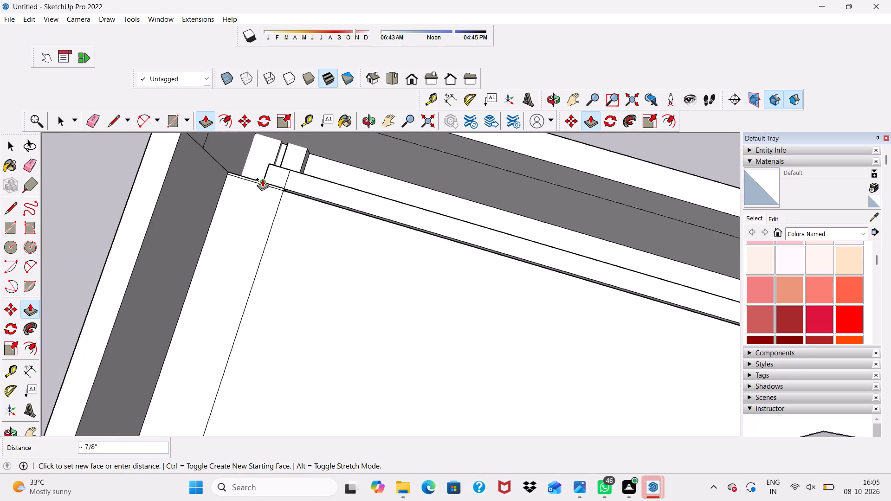
scroll(263, 150, up, 5)
scroll(263, 149, down, 9)
scroll(272, 164, up, 5)
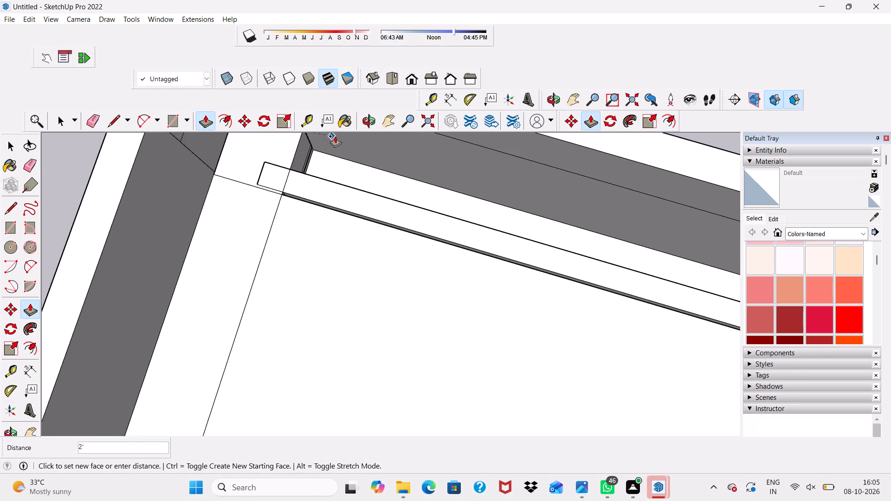
click(377, 135)
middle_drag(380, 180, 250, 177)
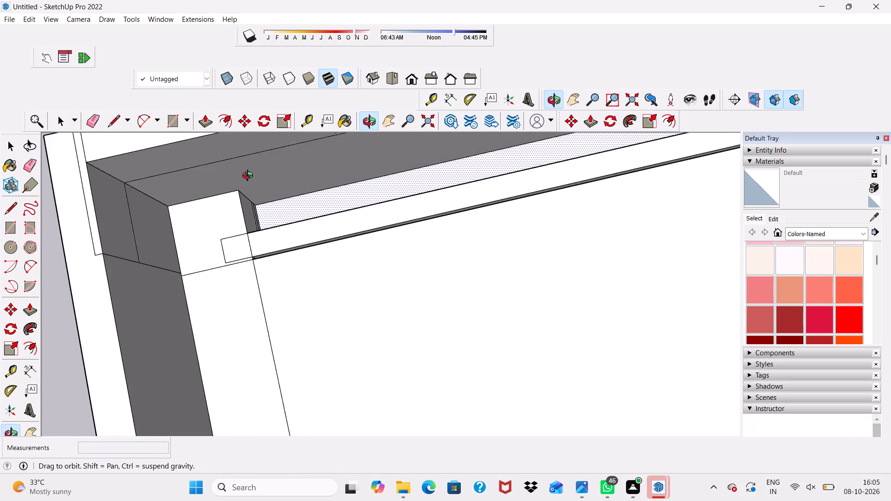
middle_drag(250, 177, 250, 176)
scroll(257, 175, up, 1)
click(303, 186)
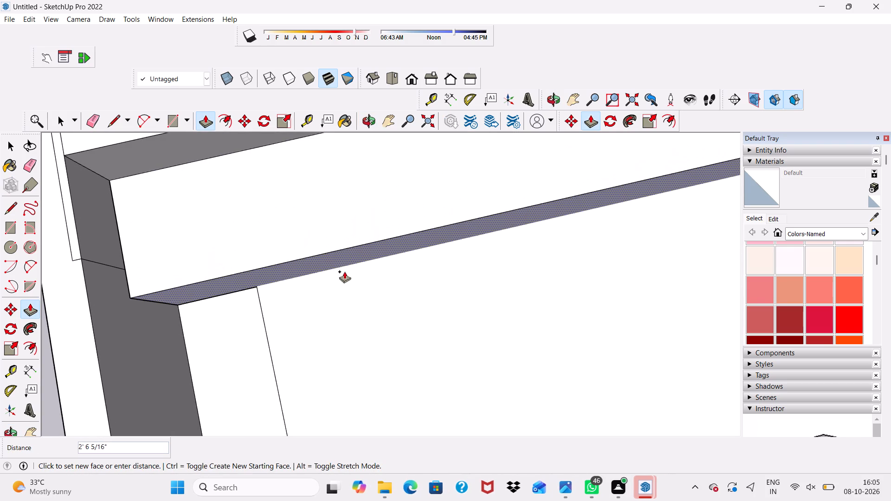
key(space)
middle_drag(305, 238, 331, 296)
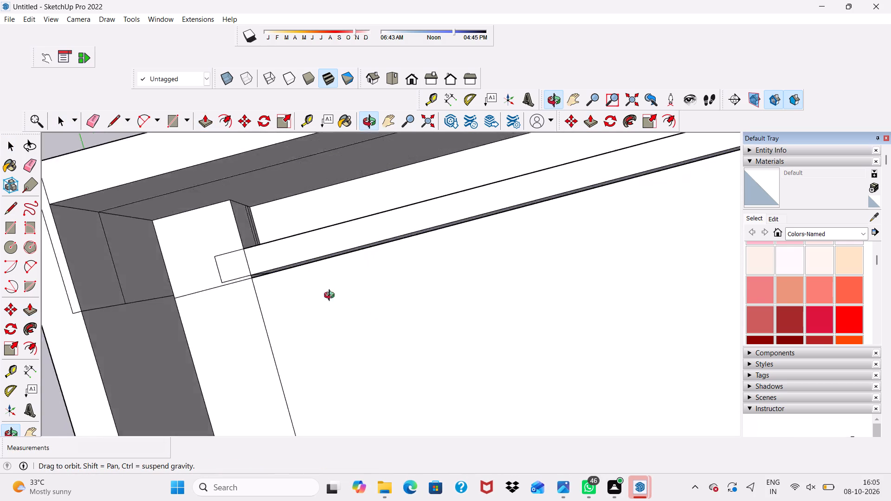
Raise the wide recessed strip between the narrow roof strip and the parapet by 1' 8 1/16", level with the neighbouring strip.
middle_drag(331, 296, 344, 247)
scroll(469, 195, up, 8)
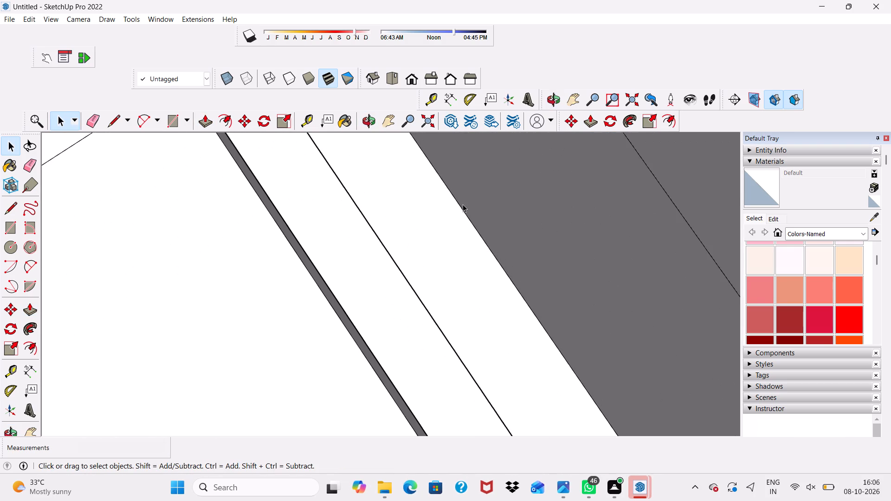
click(451, 237)
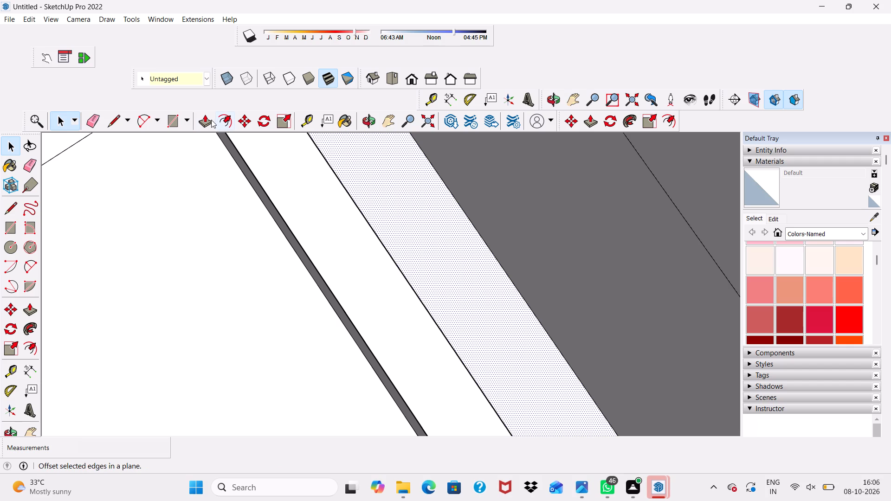
click(211, 119)
click(447, 221)
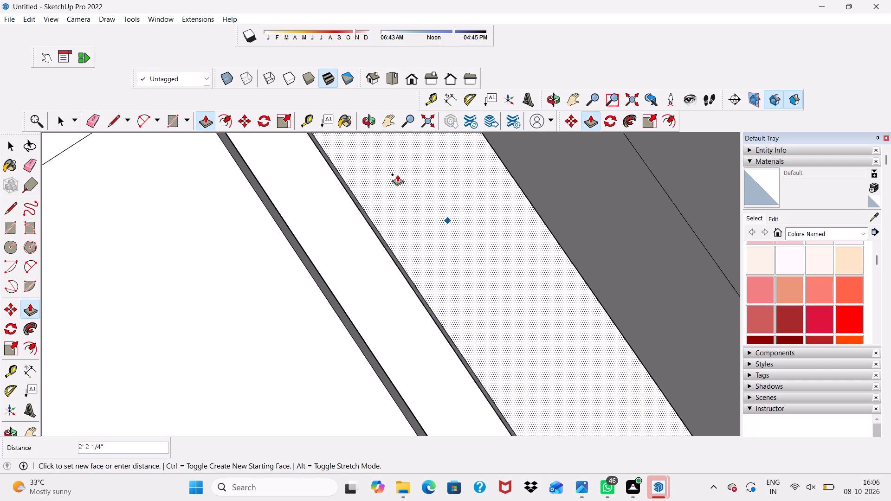
click(360, 255)
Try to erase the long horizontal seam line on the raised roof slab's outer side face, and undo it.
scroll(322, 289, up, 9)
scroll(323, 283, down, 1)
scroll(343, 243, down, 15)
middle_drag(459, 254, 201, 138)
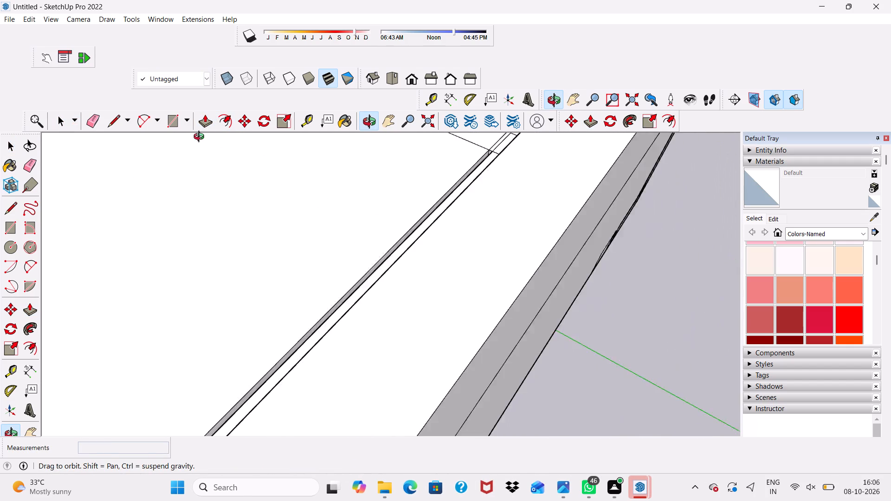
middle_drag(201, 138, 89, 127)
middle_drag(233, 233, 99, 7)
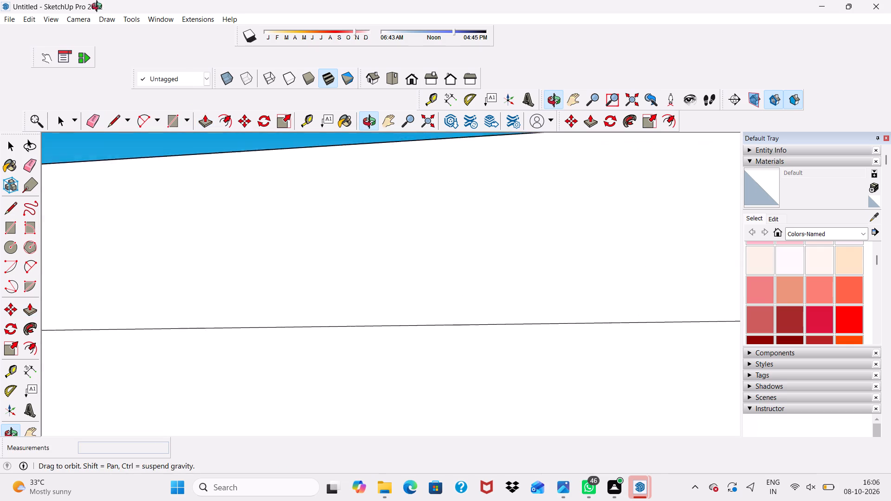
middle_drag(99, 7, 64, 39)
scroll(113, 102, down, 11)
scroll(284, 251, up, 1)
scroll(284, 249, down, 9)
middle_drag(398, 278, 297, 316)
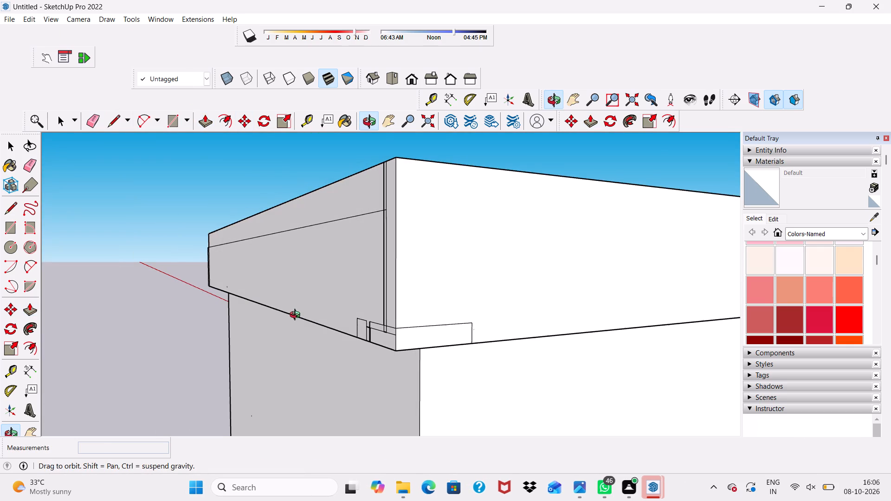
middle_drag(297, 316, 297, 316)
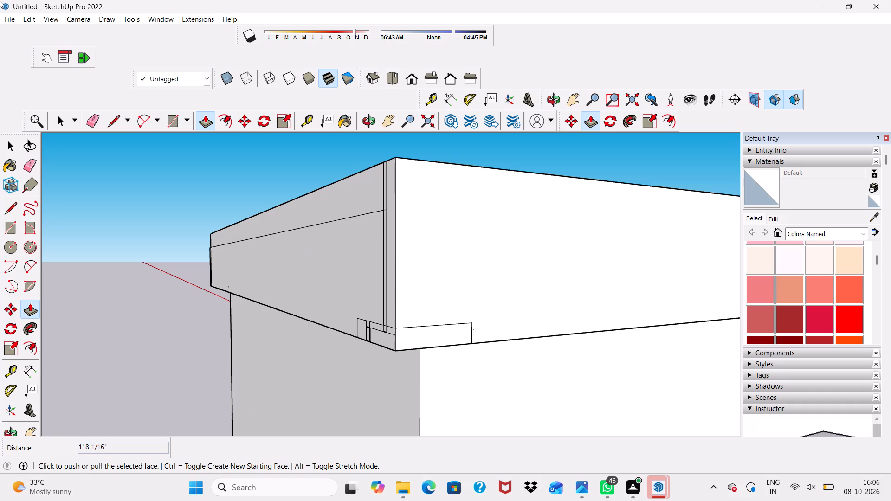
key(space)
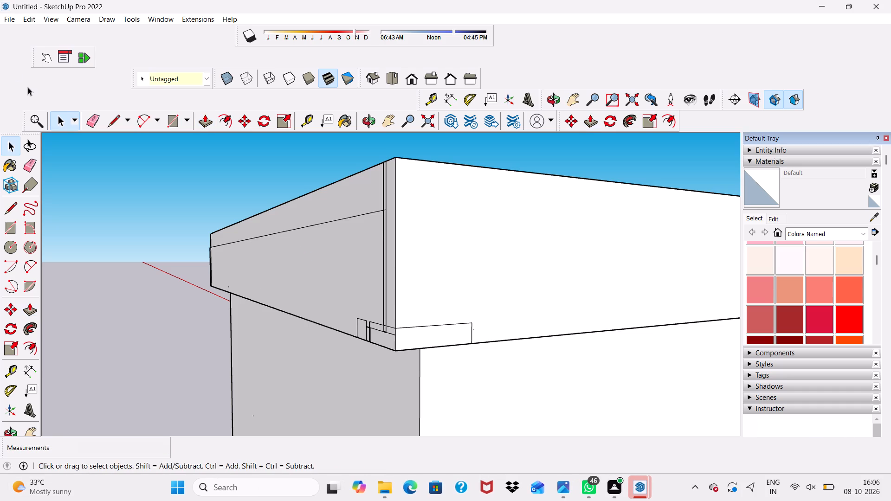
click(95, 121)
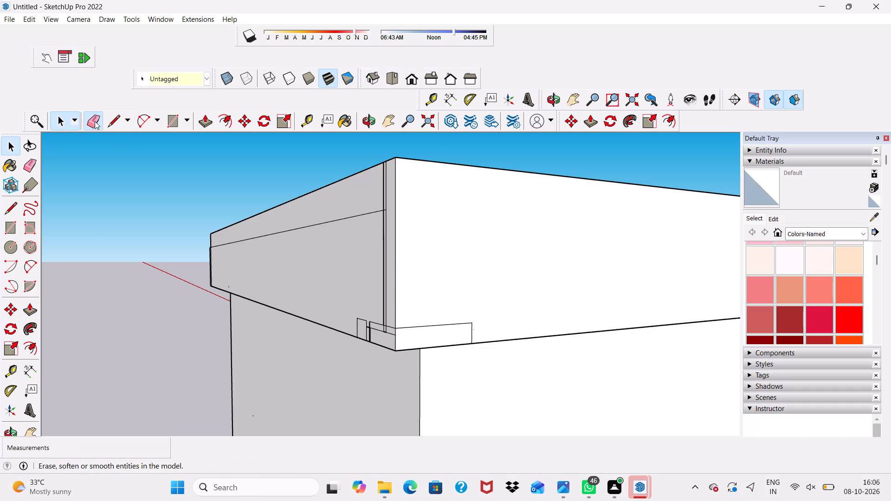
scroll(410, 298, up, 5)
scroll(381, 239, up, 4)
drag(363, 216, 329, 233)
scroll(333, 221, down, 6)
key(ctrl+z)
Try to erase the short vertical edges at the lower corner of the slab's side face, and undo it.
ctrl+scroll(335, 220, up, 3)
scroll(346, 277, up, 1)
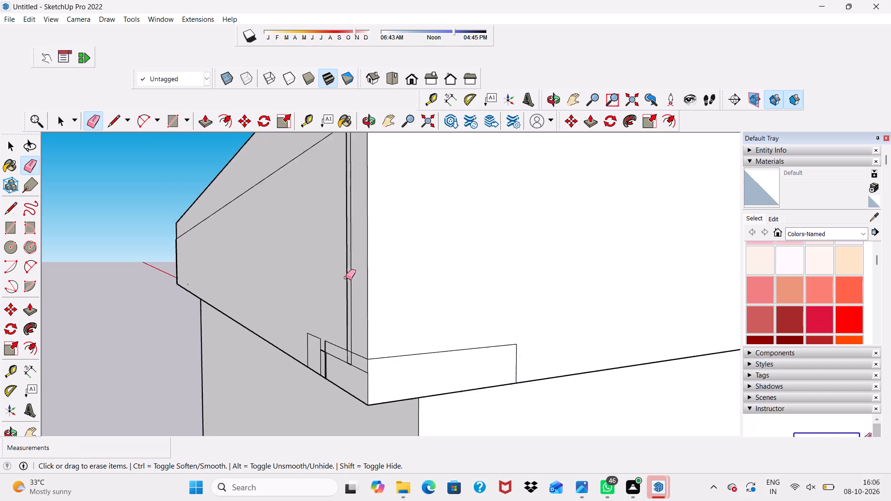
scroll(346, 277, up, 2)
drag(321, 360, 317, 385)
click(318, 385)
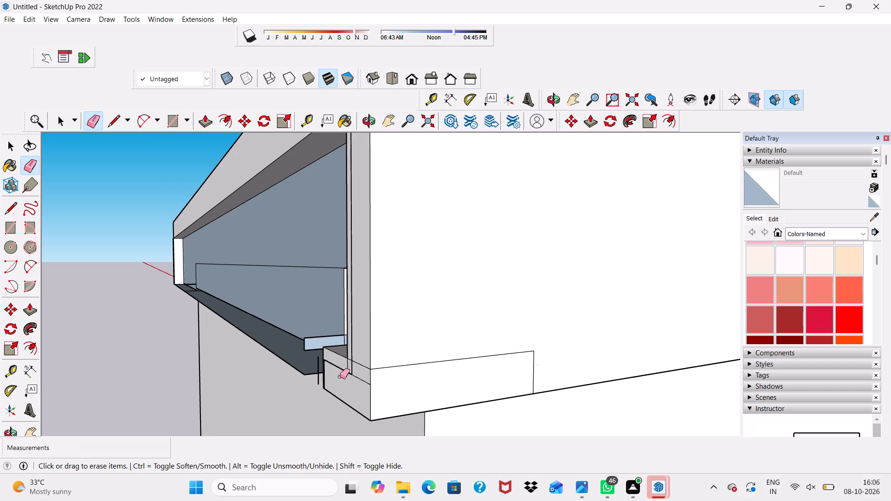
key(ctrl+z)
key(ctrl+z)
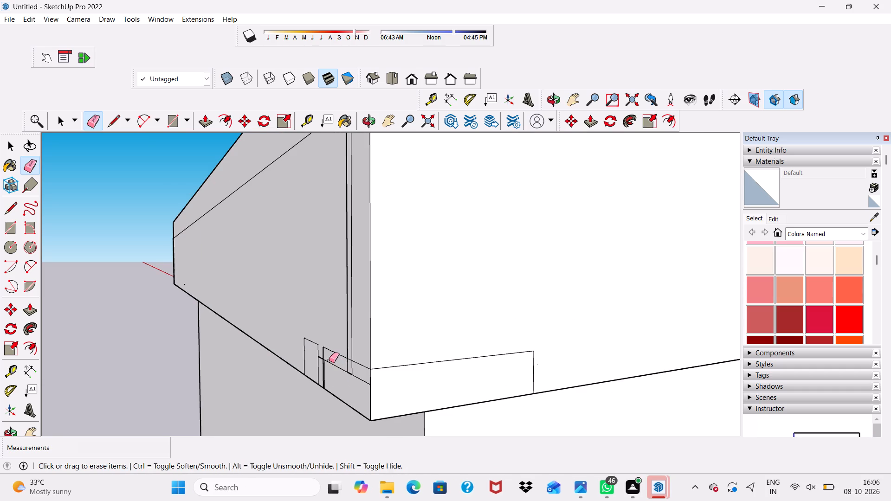
Erase the small rectangular outline at the lower near corner of the roof slab's long white outer face.
key(space)
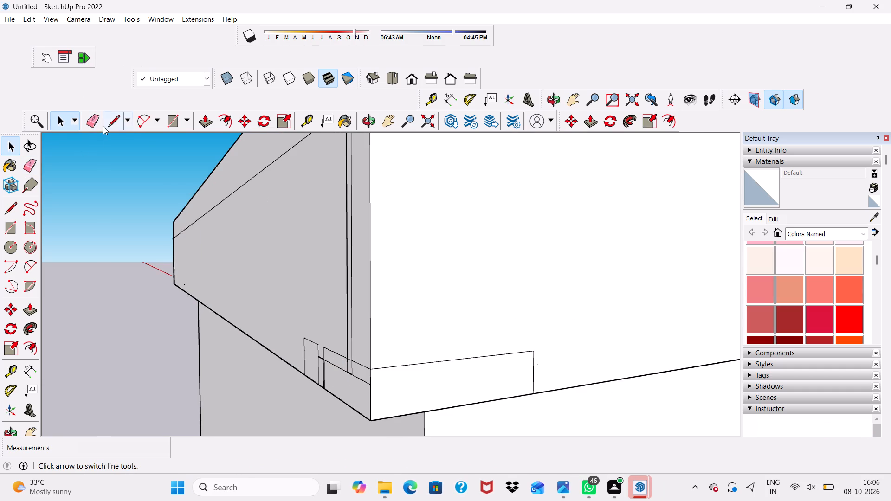
click(97, 118)
drag(449, 339, 439, 376)
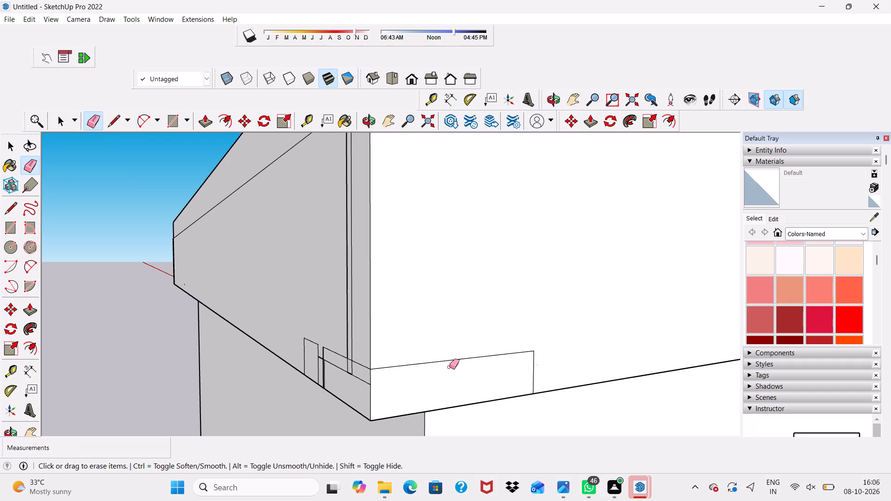
drag(448, 367, 499, 362)
drag(509, 360, 528, 358)
click(530, 357)
click(534, 365)
click(514, 359)
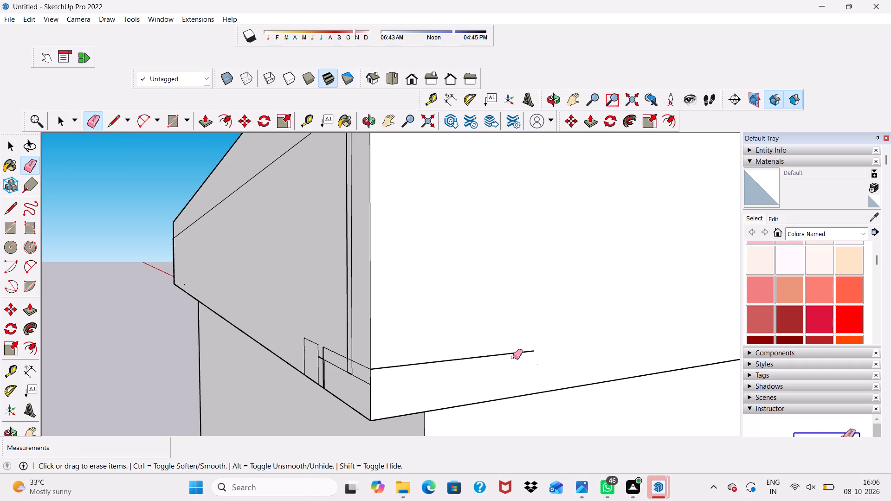
double_click(512, 355)
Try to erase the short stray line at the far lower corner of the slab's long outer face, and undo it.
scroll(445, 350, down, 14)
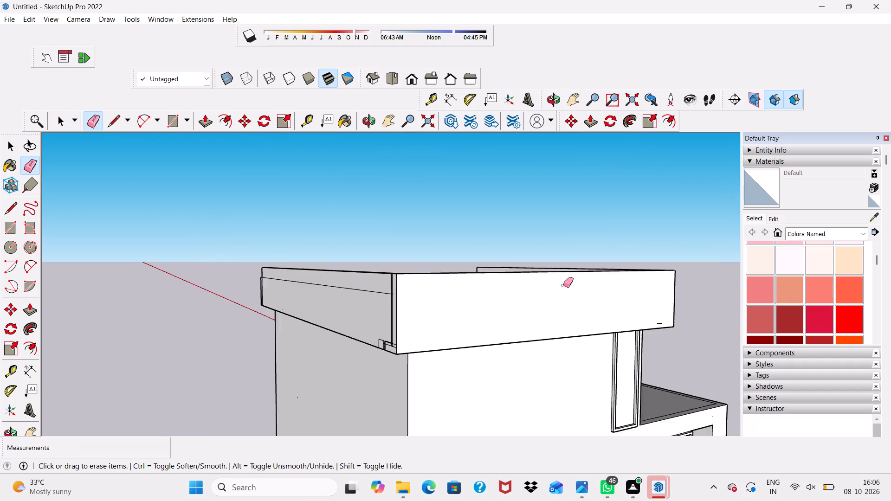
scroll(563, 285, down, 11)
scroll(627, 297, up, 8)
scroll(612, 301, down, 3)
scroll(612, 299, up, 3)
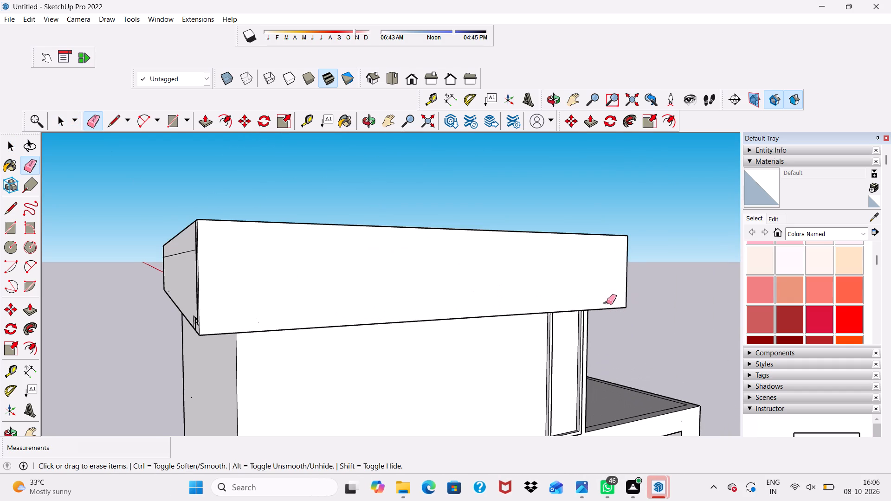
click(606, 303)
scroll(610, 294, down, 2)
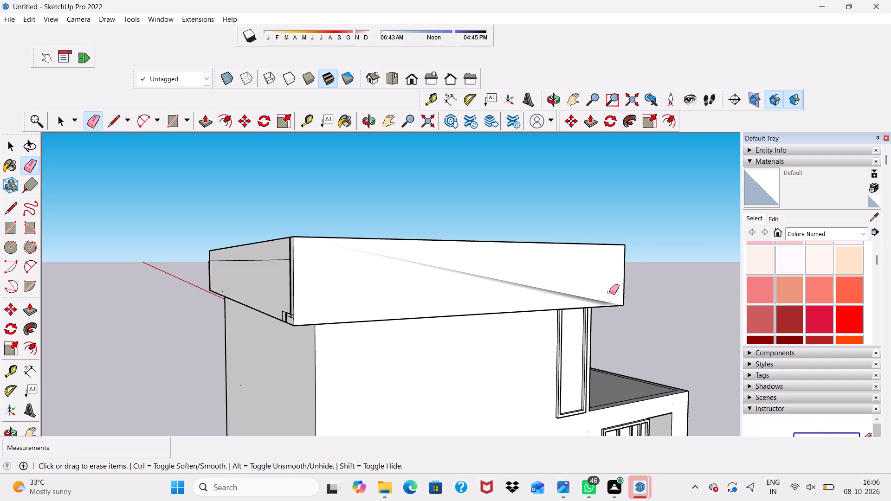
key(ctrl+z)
Erase the long leftover line and its short end segment on the underside of the overhanging roof slab.
scroll(625, 293, down, 3)
middle_drag(626, 294, 218, 203)
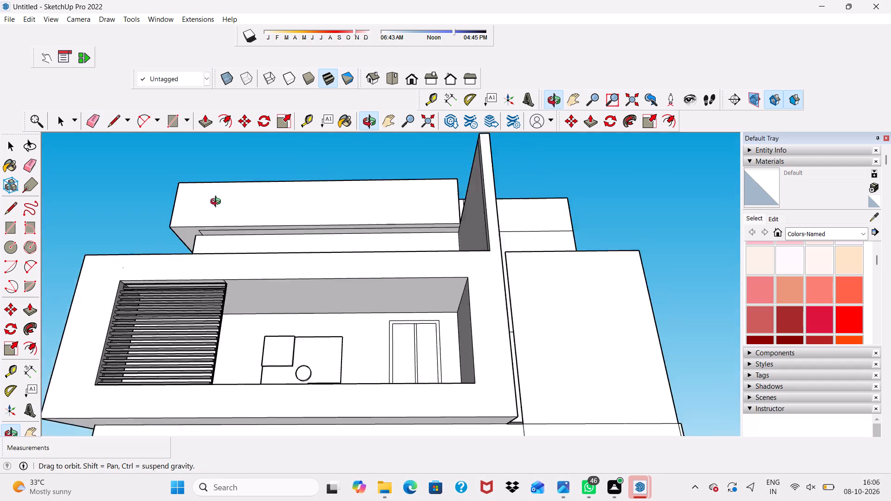
middle_drag(218, 203, 277, 242)
scroll(249, 260, down, 1)
scroll(218, 257, up, 1)
scroll(219, 254, down, 8)
middle_drag(337, 224, 312, 177)
scroll(312, 177, up, 4)
scroll(281, 239, up, 14)
click(280, 253)
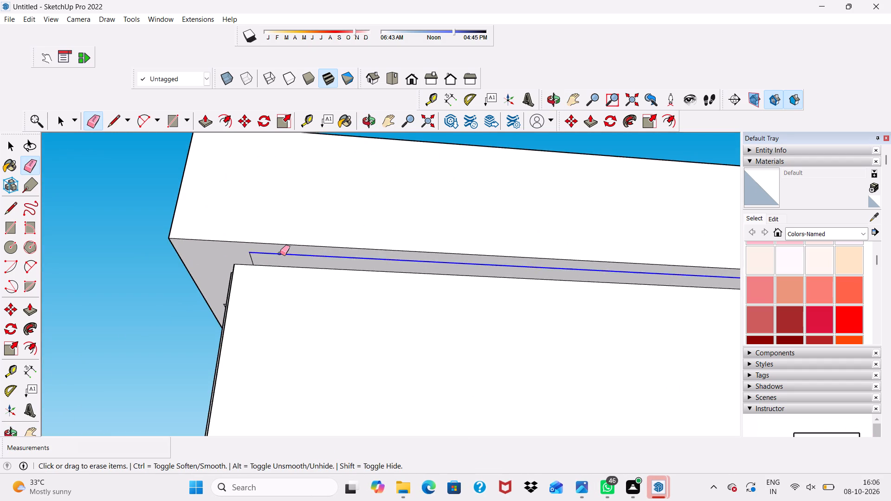
drag(253, 259, 249, 259)
scroll(242, 258, down, 12)
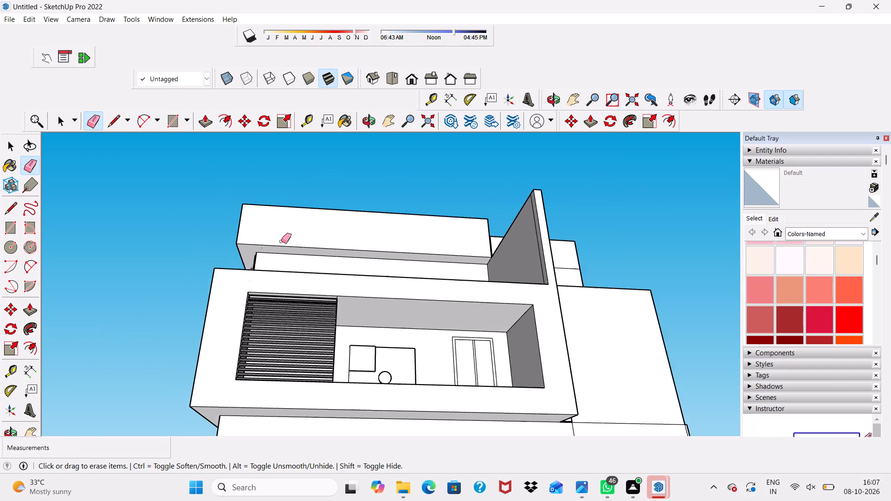
Erase the short horizontal seam lines near the base of the parapet's end face and the face beside it.
middle_drag(282, 240, 97, 401)
scroll(103, 391, down, 1)
scroll(458, 269, up, 4)
scroll(517, 238, up, 3)
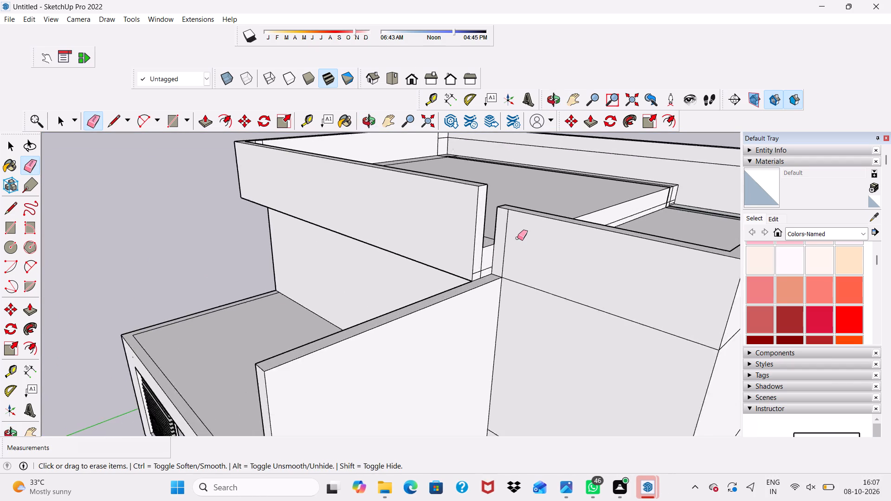
scroll(517, 238, up, 2)
scroll(452, 298, up, 7)
drag(459, 284, 461, 291)
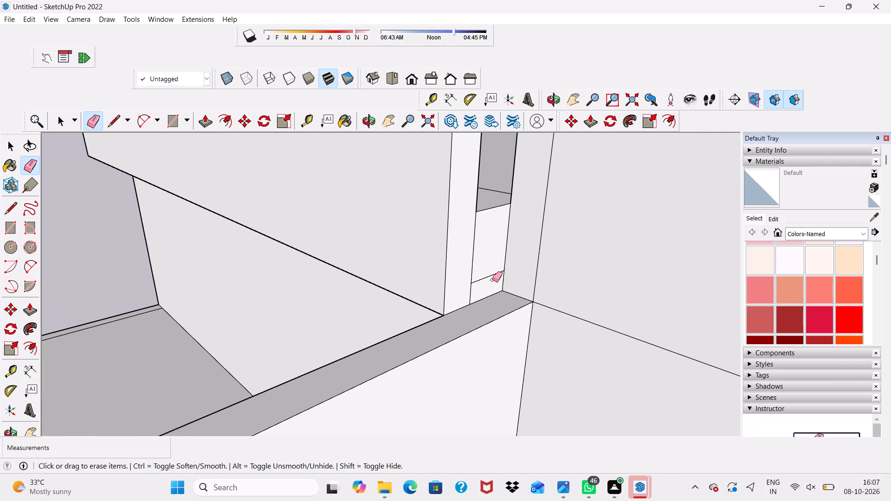
drag(487, 278, 486, 284)
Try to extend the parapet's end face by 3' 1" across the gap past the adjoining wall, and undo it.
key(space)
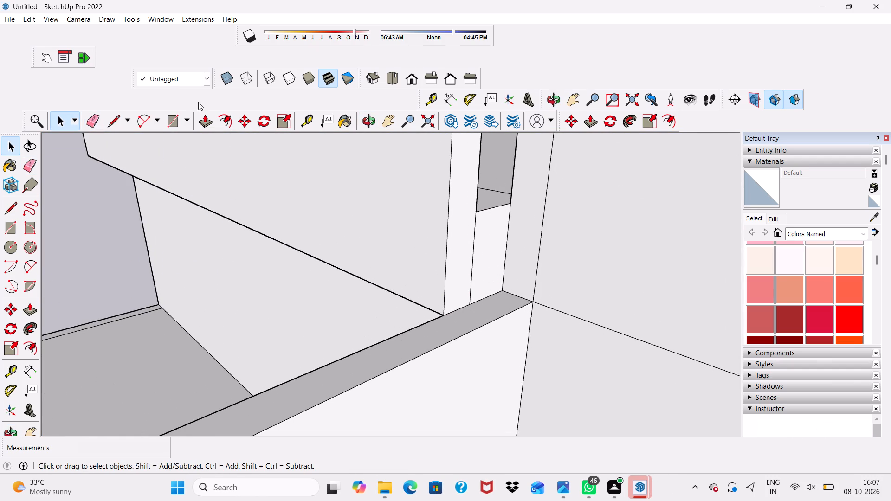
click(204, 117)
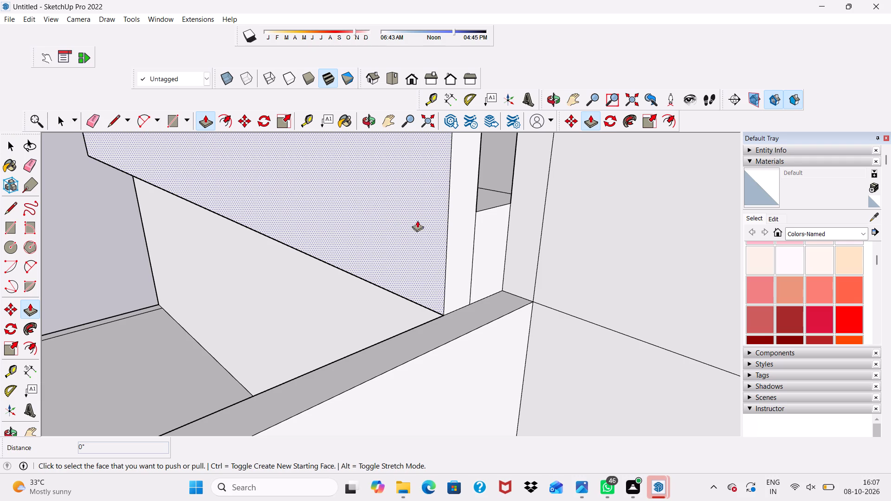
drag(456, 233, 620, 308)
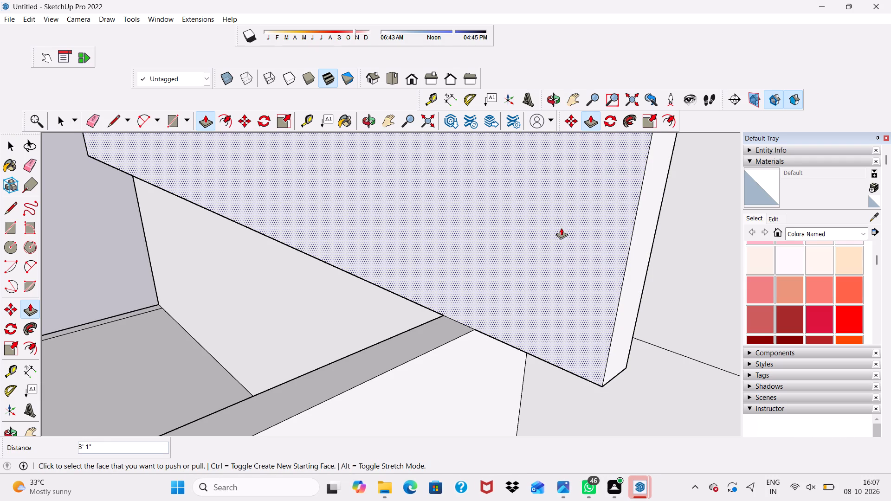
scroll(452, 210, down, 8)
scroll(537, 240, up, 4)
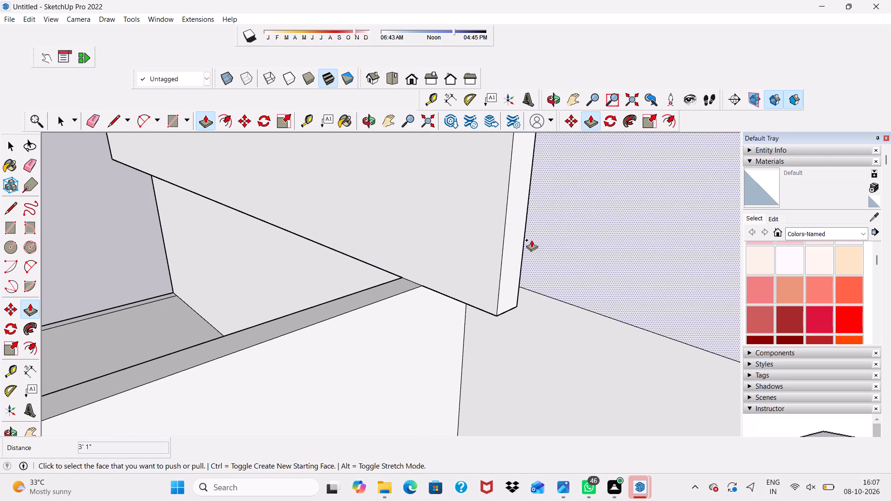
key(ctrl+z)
Pull the narrow wall face beside the parapet end out by 1' 9 5/8", flush with the parapet's outer face.
scroll(471, 246, up, 2)
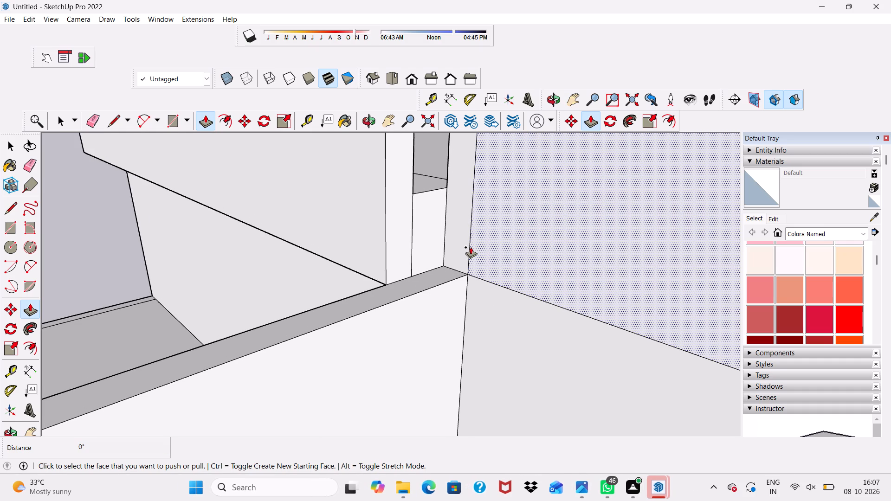
click(452, 237)
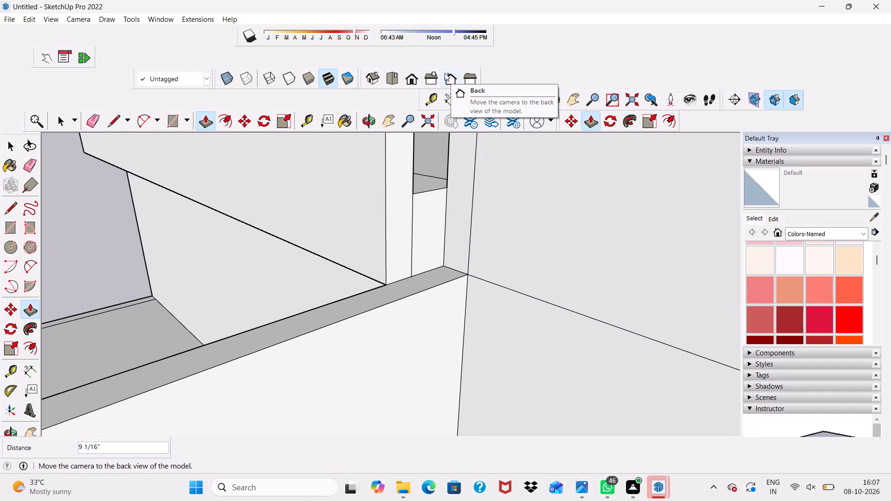
scroll(0, 0, down, 2)
scroll(136, 164, down, 1)
scroll(180, 152, down, 1)
middle_drag(180, 152, 275, 185)
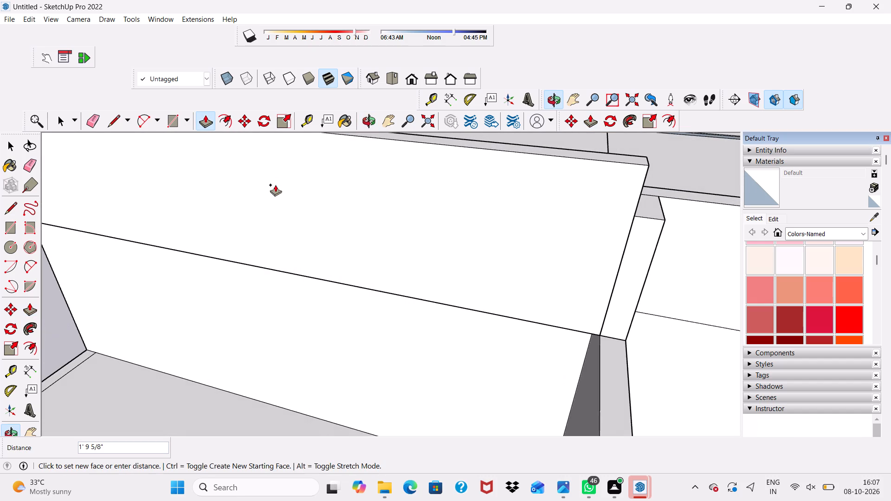
click(512, 222)
Raise the top of the low block beside the parapet end by 1' 4 3/4", level with the parapet's top.
scroll(636, 186, up, 6)
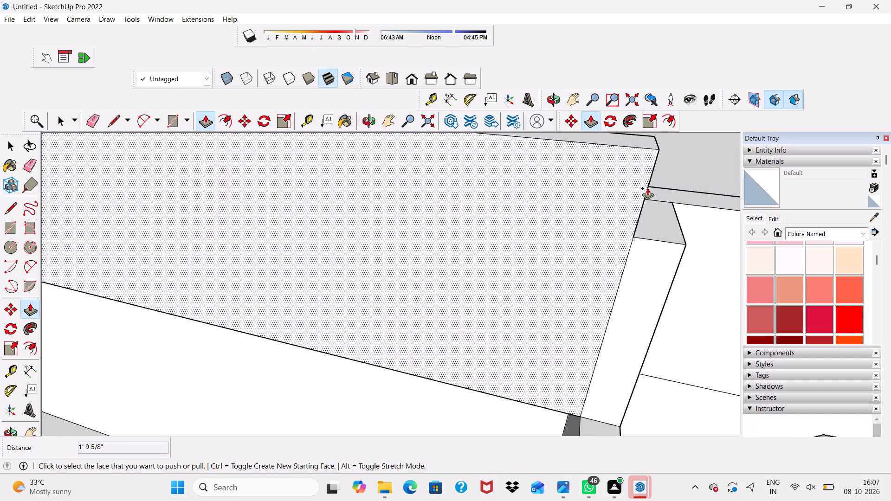
scroll(650, 187, down, 3)
middle_drag(651, 187, 487, 185)
scroll(605, 324, up, 4)
click(606, 319)
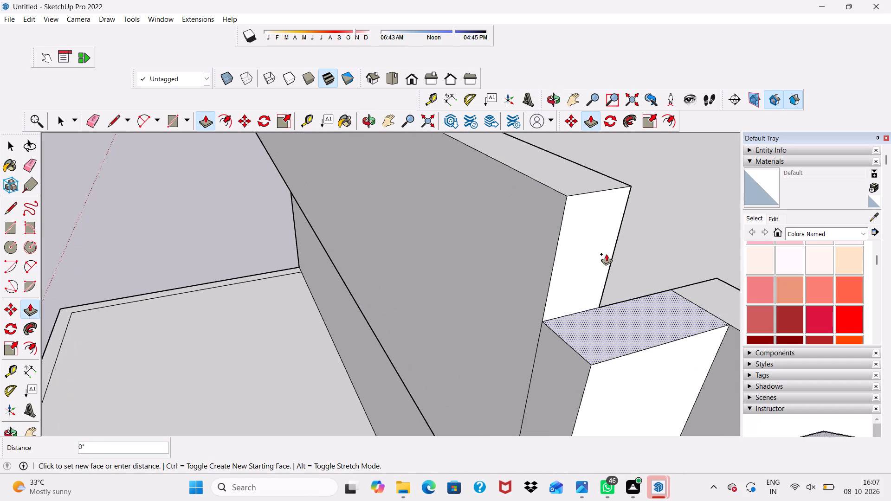
click(592, 191)
scroll(592, 190, down, 11)
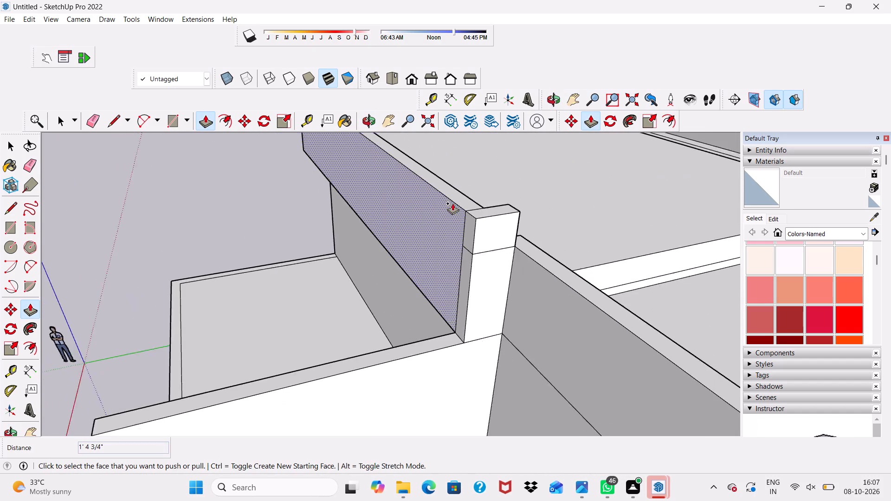
scroll(452, 203, down, 6)
middle_drag(441, 228, 570, 172)
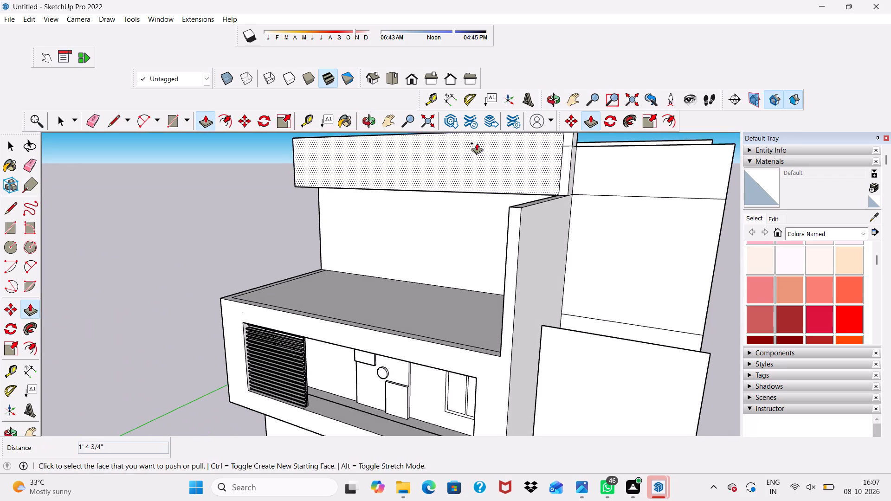
scroll(0, 173, down, 1)
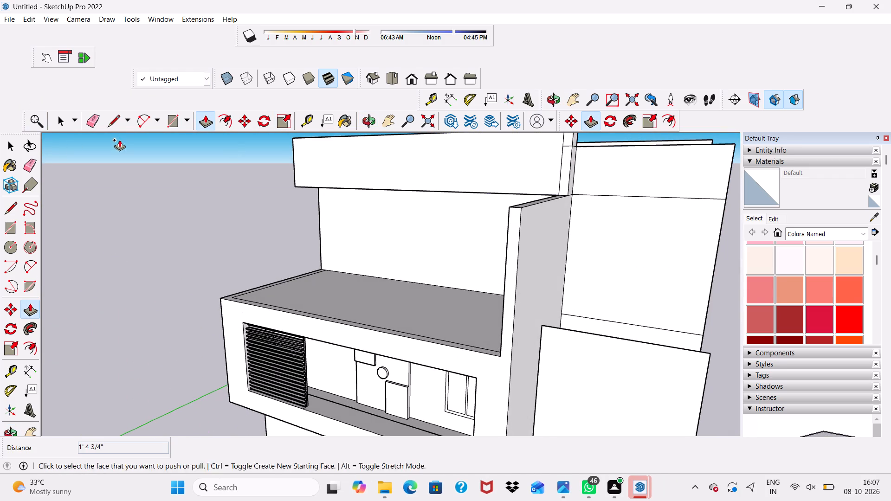
Erase the short horizontal seam lines across the raised parapet's end face and the narrow face beside it.
click(96, 119)
scroll(550, 152, up, 5)
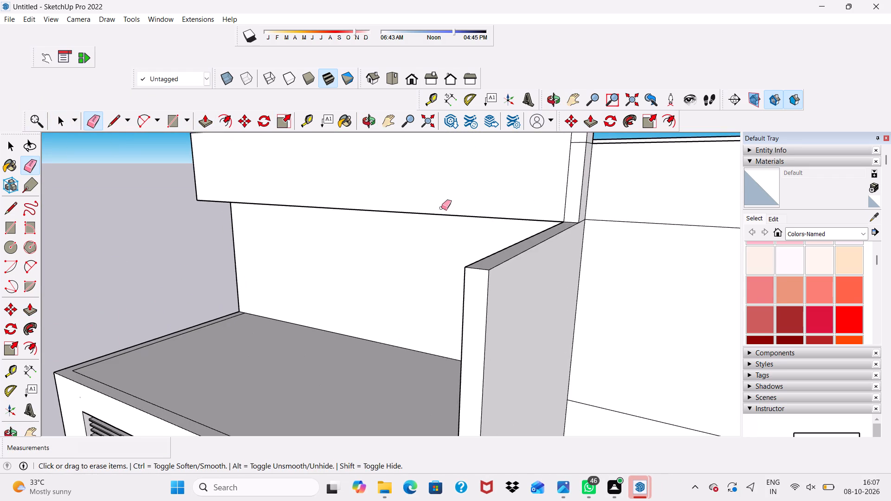
scroll(4, 355, up, 2)
scroll(88, 301, down, 7)
scroll(431, 177, up, 9)
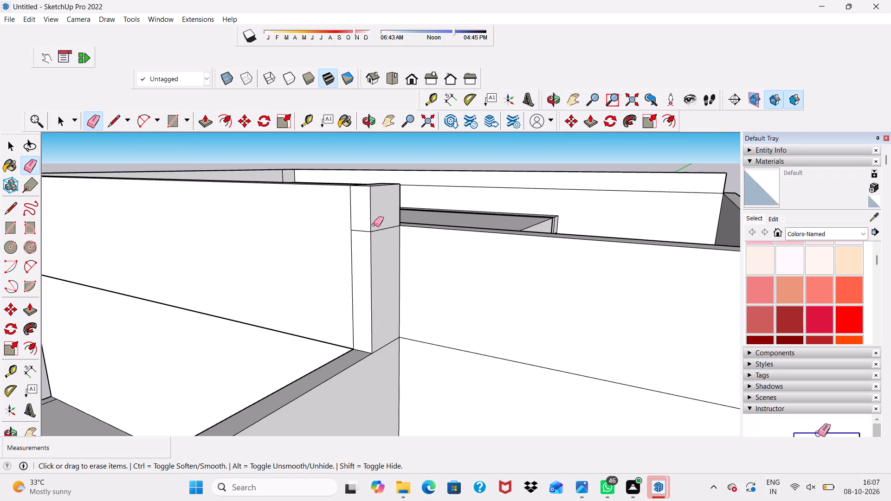
drag(374, 225, 380, 238)
scroll(372, 237, up, 4)
drag(353, 222, 351, 230)
scroll(353, 222, down, 1)
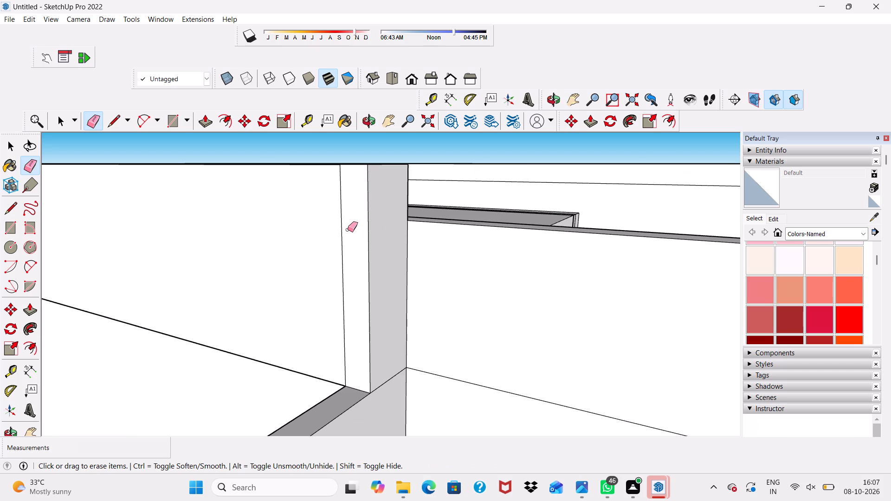
Erase the vertical seam line, piece by piece, near the end of the parapet's long outer face.
middle_drag(348, 230, 478, 211)
scroll(478, 211, down, 1)
drag(406, 231, 402, 235)
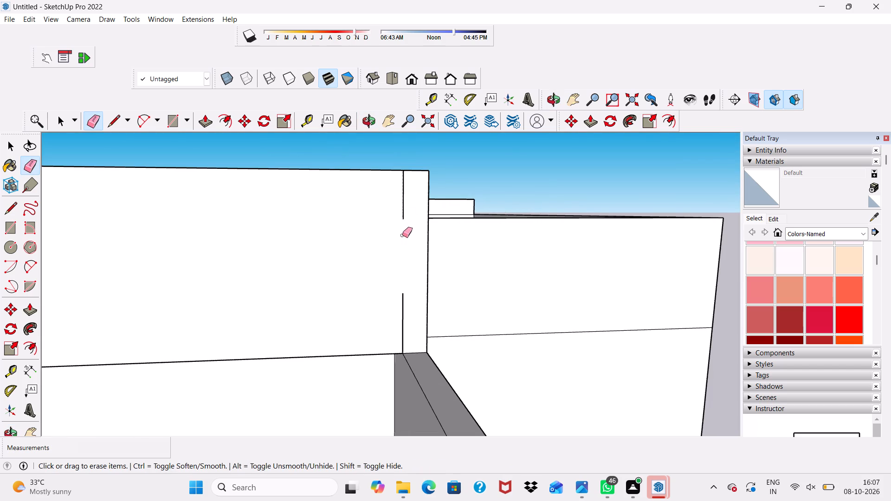
drag(398, 208, 413, 197)
click(413, 197)
drag(392, 307, 404, 312)
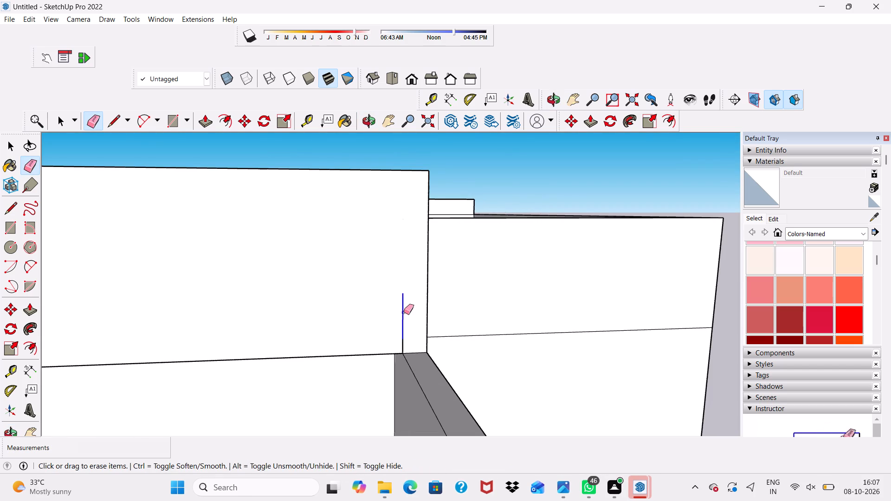
drag(404, 312, 408, 305)
click(408, 304)
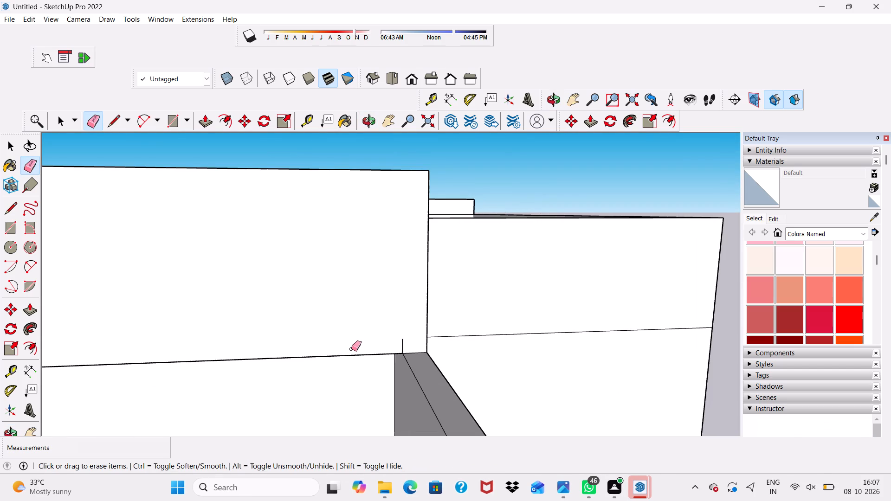
scroll(404, 362, up, 8)
drag(402, 339, 401, 325)
scroll(401, 323, down, 4)
key(space)
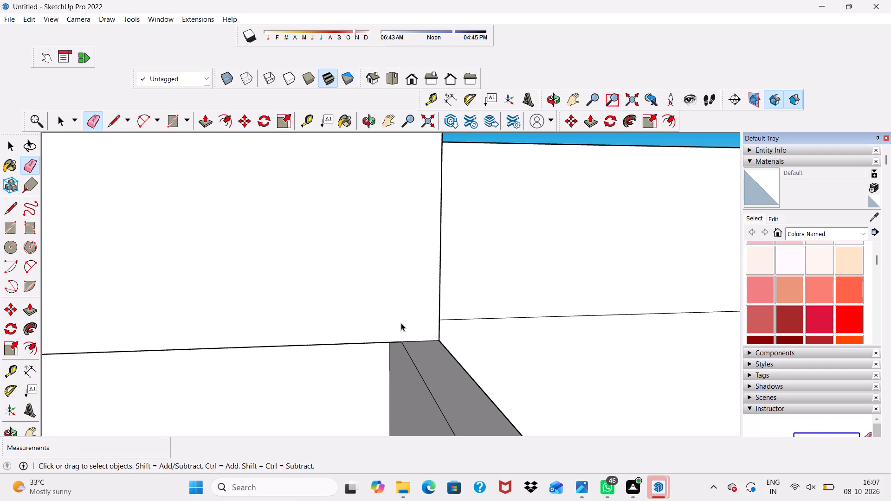
Erase the seam lines on the underside of the roof slab's overhang above the tall narrow window.
scroll(373, 306, down, 12)
middle_drag(342, 299, 381, 172)
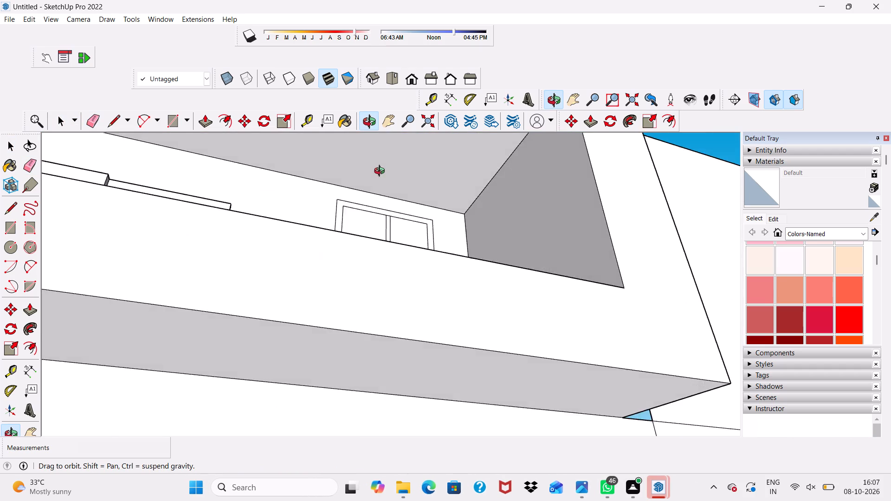
middle_drag(381, 172, 383, 235)
scroll(383, 235, down, 9)
middle_drag(383, 235, 487, 233)
scroll(0, 172, up, 3)
scroll(165, 145, down, 2)
scroll(213, 186, up, 6)
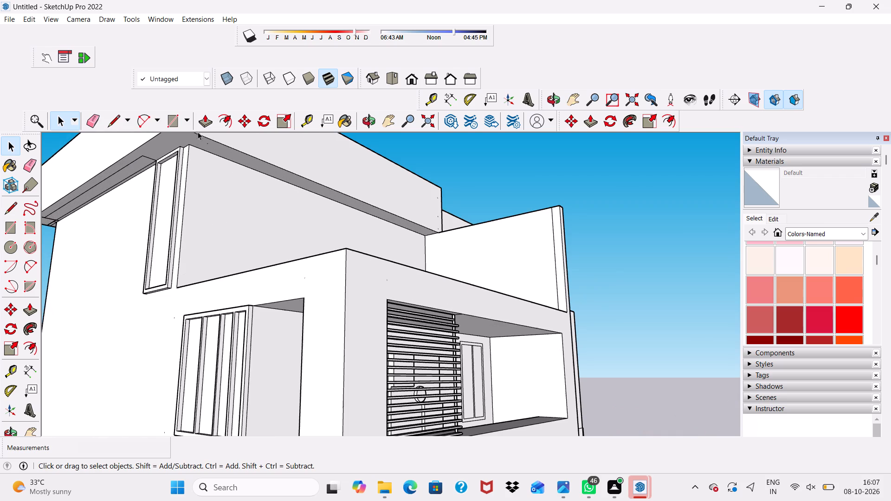
scroll(127, 91, up, 2)
click(93, 125)
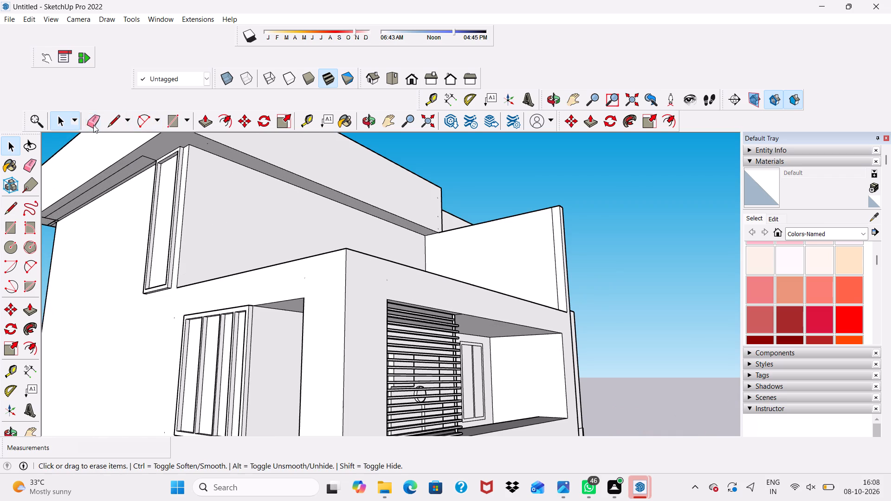
scroll(126, 156, up, 8)
drag(154, 151, 157, 171)
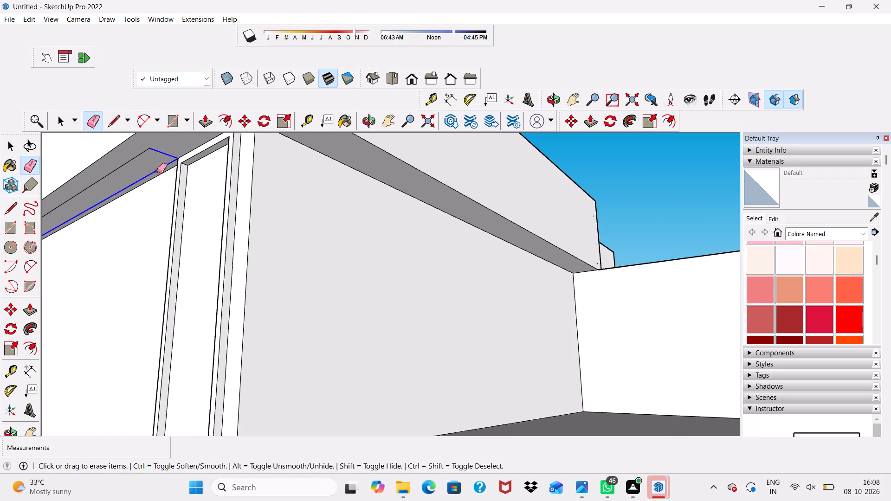
drag(157, 171, 157, 172)
drag(148, 151, 136, 156)
scroll(136, 157, down, 13)
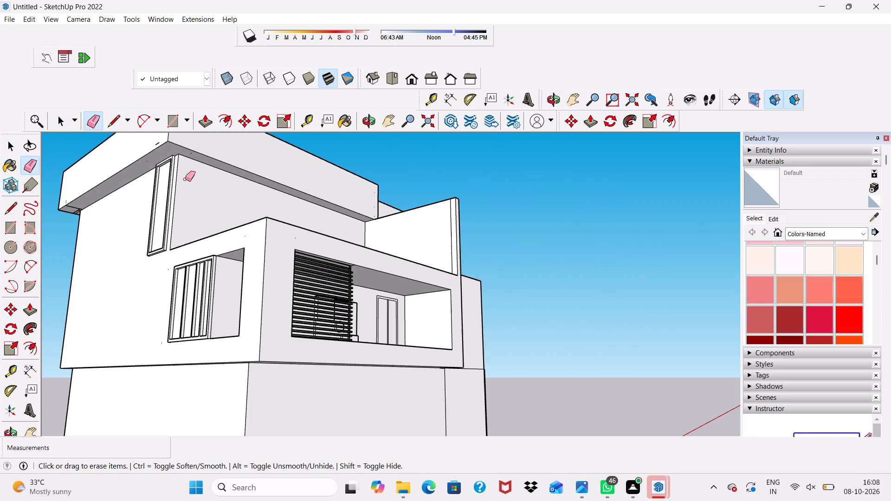
Erase leftover line pieces at the outer corner of the roof overhang's underside.
scroll(63, 206, up, 8)
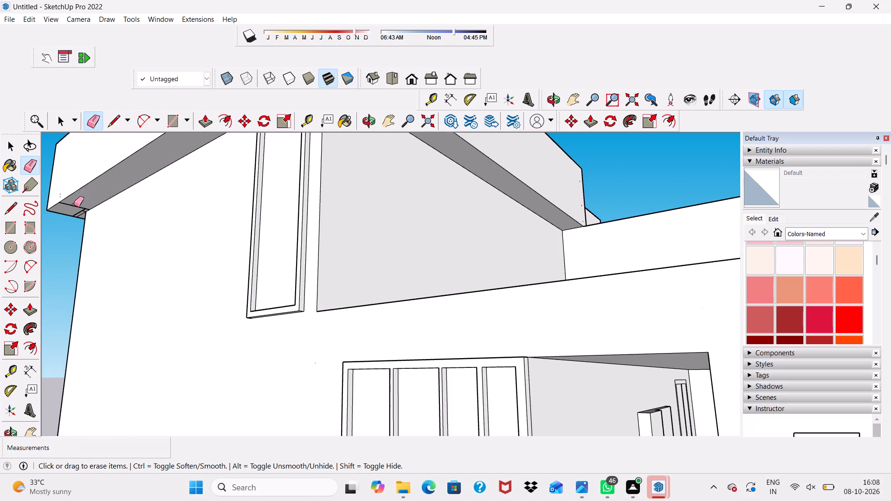
drag(74, 205, 69, 211)
scroll(61, 192, down, 5)
scroll(60, 209, up, 9)
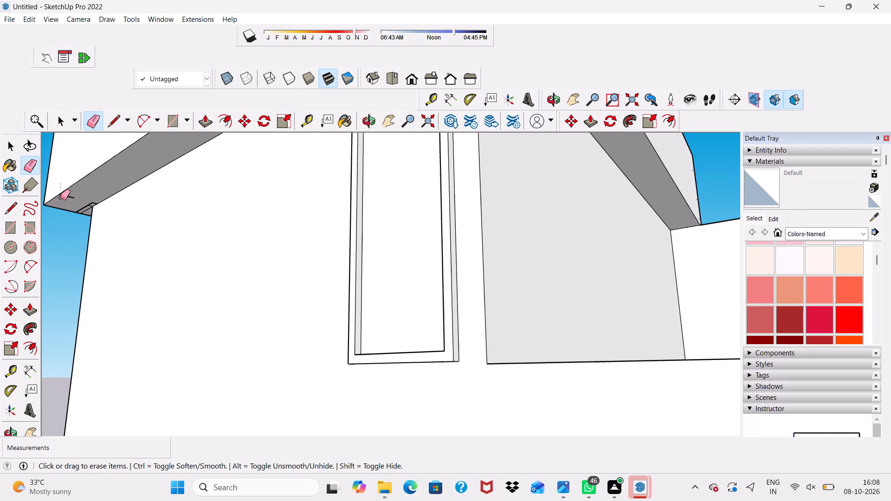
drag(60, 198, 80, 190)
scroll(85, 215, up, 4)
scroll(85, 182, down, 12)
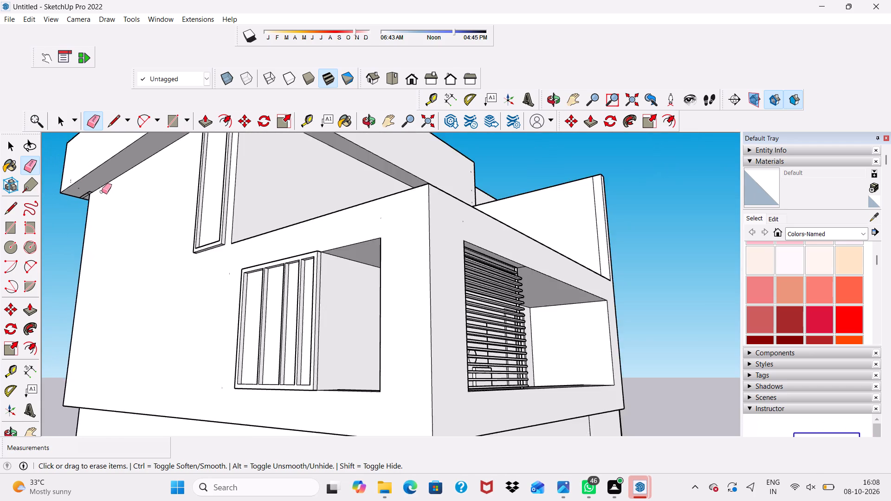
Examine the facades around the projecting louvred balcony and the corner window from several angles.
scroll(102, 192, down, 10)
middle_drag(135, 197, 0, 281)
scroll(136, 219, up, 9)
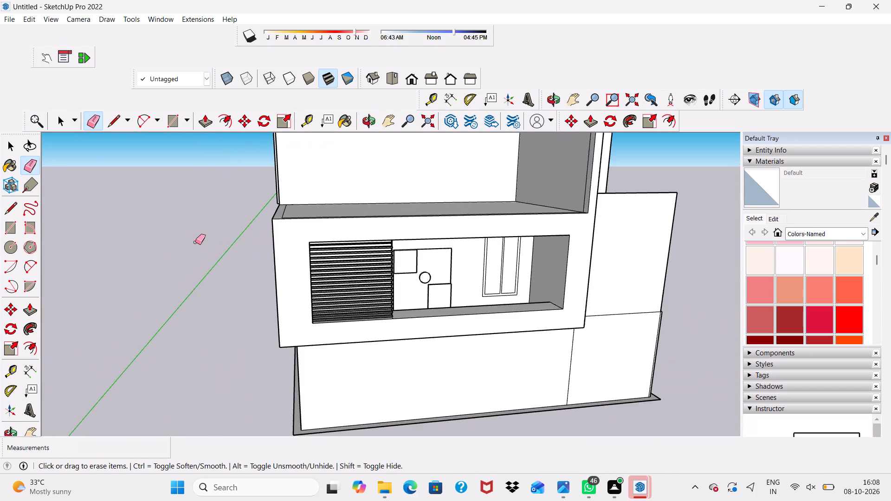
middle_drag(195, 242, 318, 180)
scroll(318, 180, up, 1)
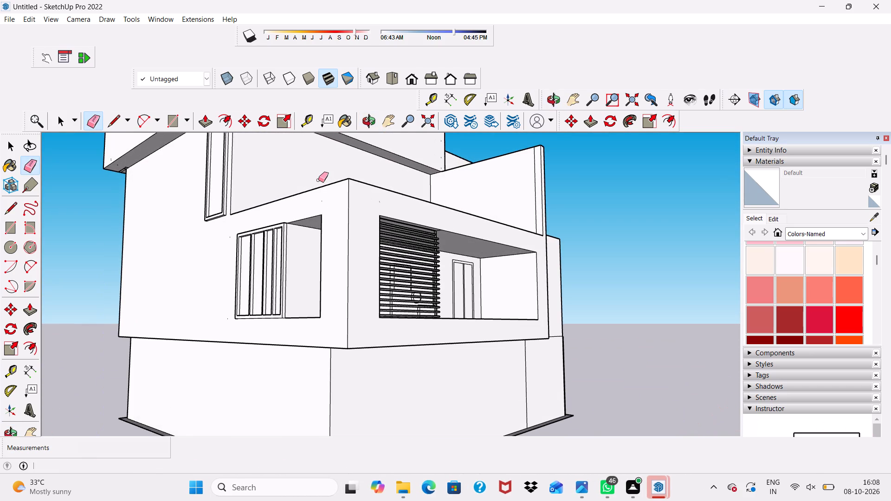
key(space)
scroll(318, 180, down, 3)
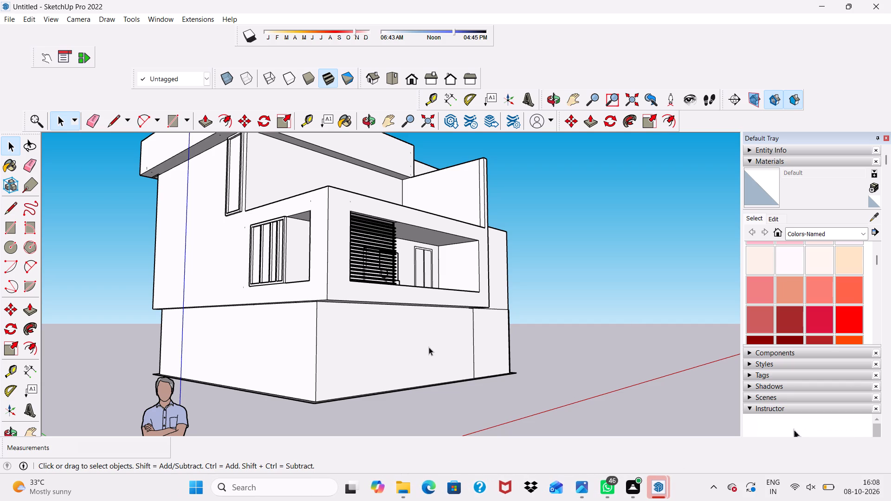
scroll(429, 347, down, 1)
scroll(426, 350, up, 1)
scroll(310, 297, up, 3)
scroll(280, 293, down, 2)
Draw a window rectangle about 6' 4 11/16" wide by 5' 1/16" high on the side wall beside the corner window.
middle_drag(280, 293, 414, 336)
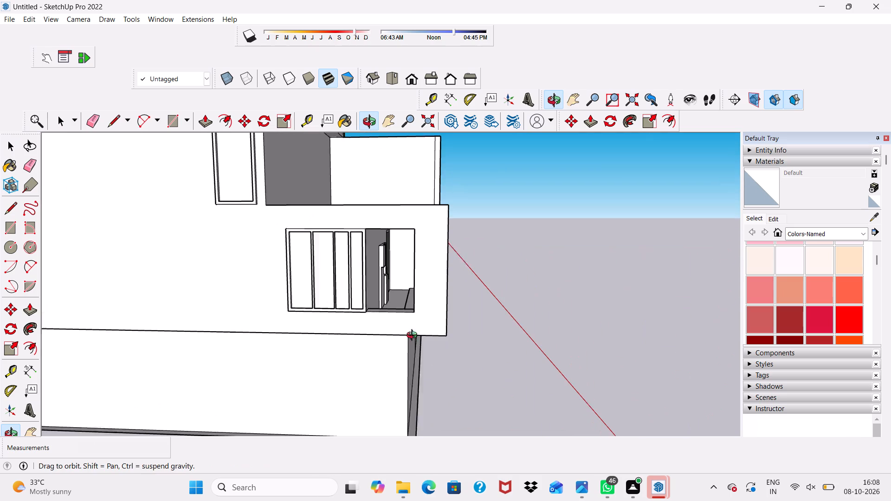
middle_drag(414, 336, 414, 337)
click(173, 128)
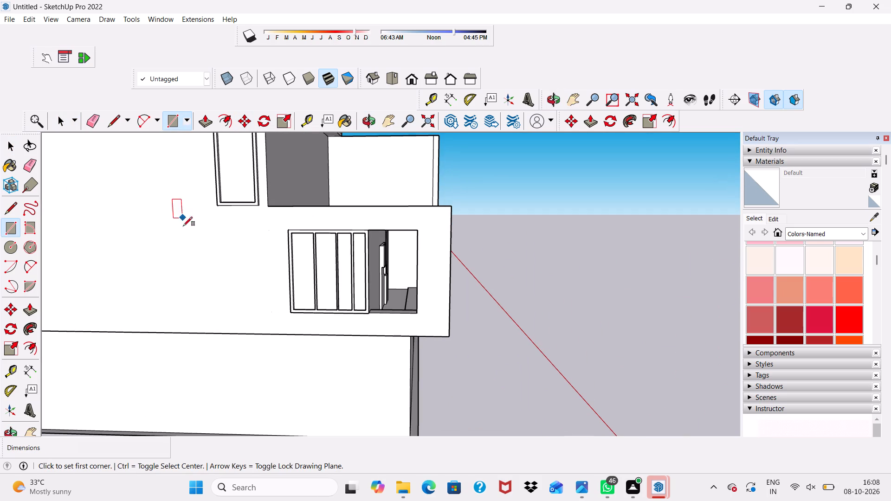
scroll(175, 420, up, 3)
scroll(147, 249, down, 9)
scroll(319, 366, up, 1)
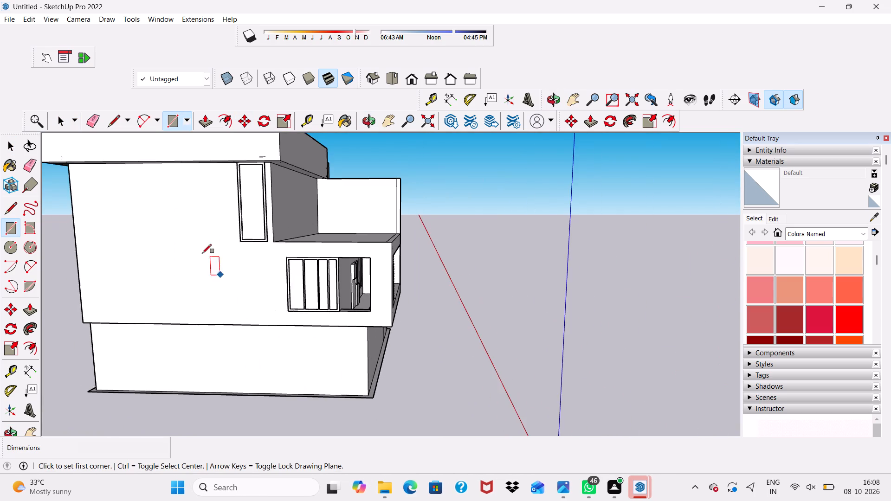
scroll(198, 250, up, 3)
click(173, 250)
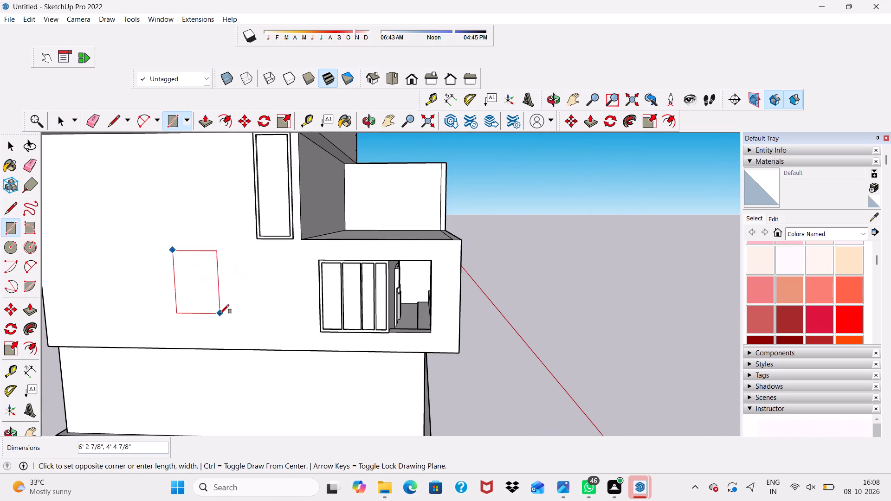
click(239, 302)
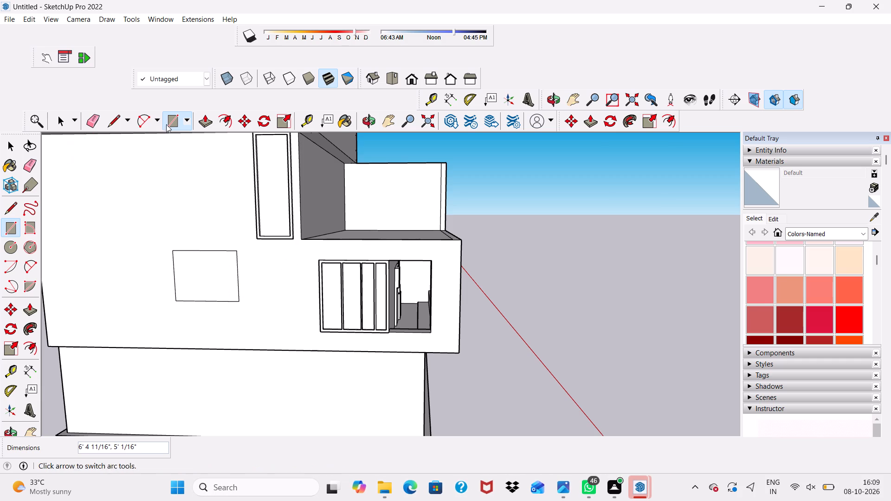
Offset the new window rectangle outward by 3" to form its frame.
click(228, 123)
click(187, 273)
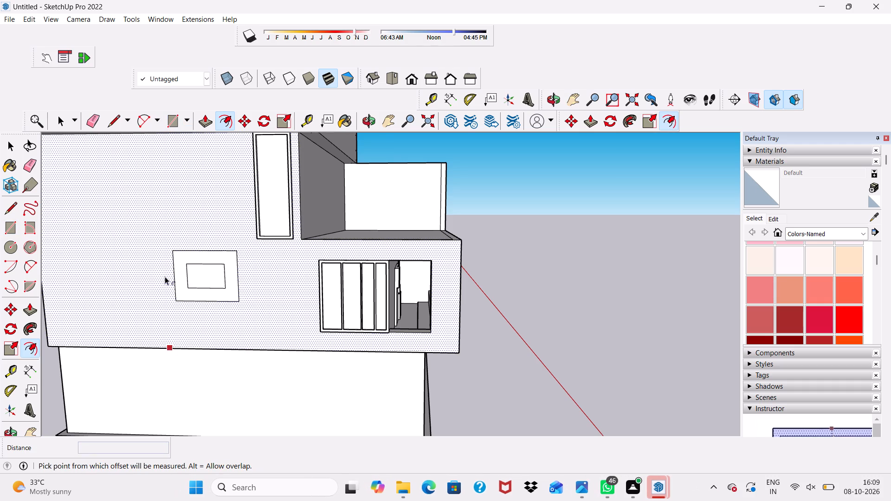
key(ctrl+z)
click(185, 278)
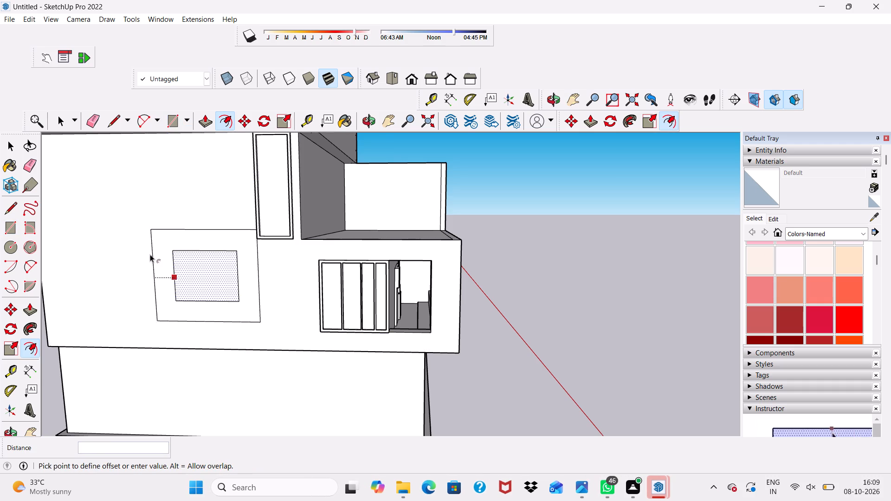
scroll(165, 279, down, 1)
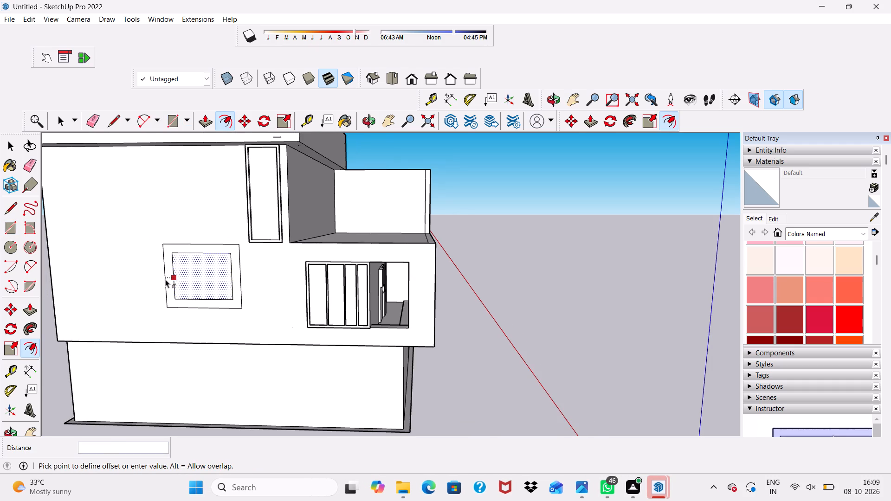
key(3)
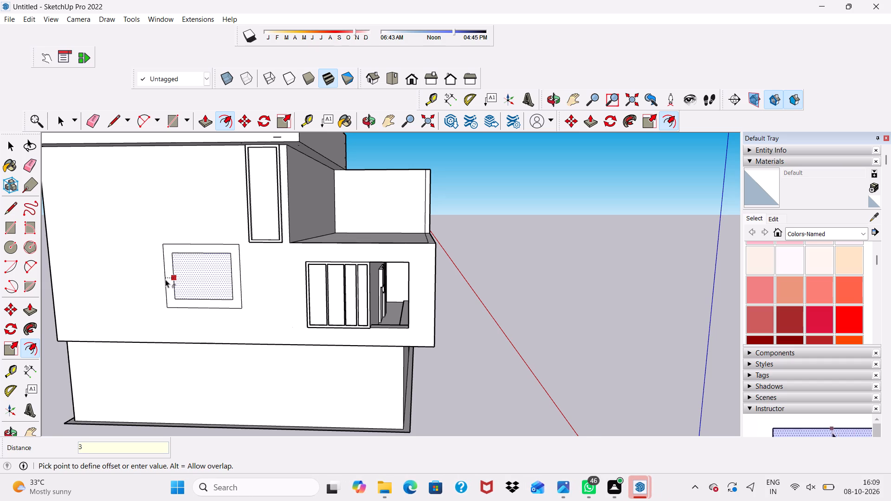
key(shift+quotedbl)
key(Return)
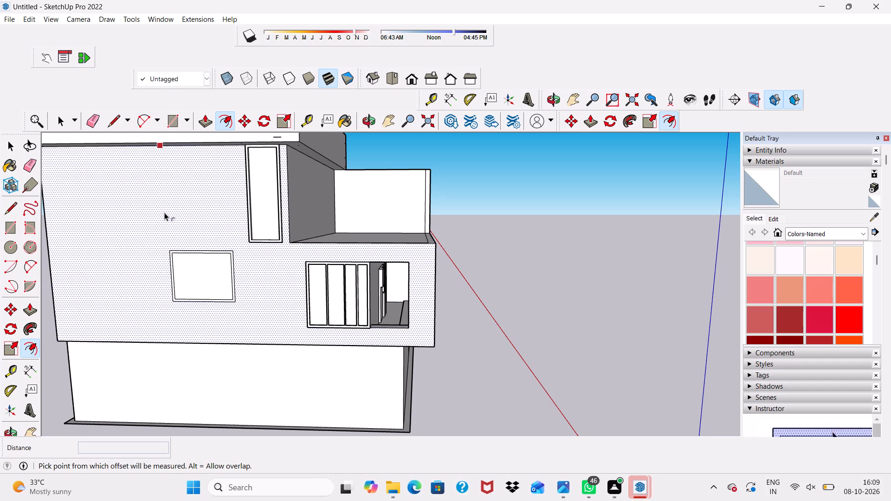
Draw a vertical mullion rectangle about 2 15/16" wide and 5' 1/16" high near the middle of the window, between the frame's inner edges.
click(174, 116)
scroll(229, 274, up, 4)
scroll(213, 251, down, 1)
scroll(197, 269, up, 9)
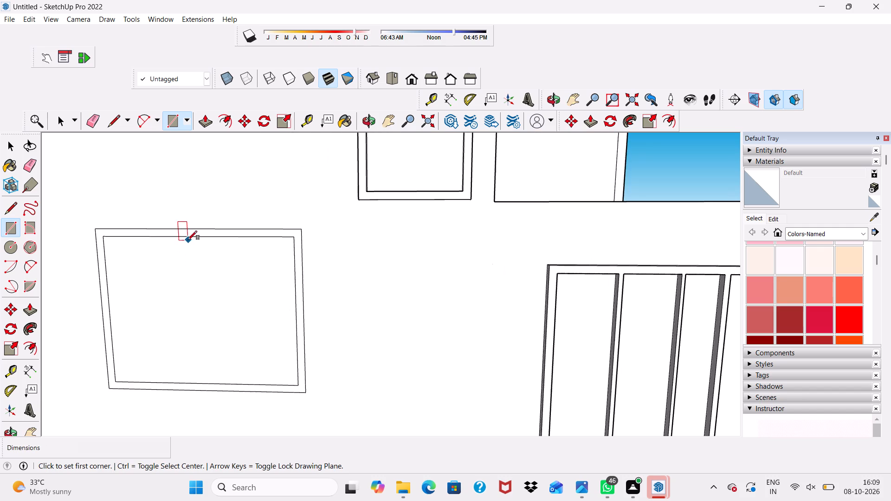
click(194, 238)
scroll(232, 362, down, 3)
scroll(228, 374, up, 4)
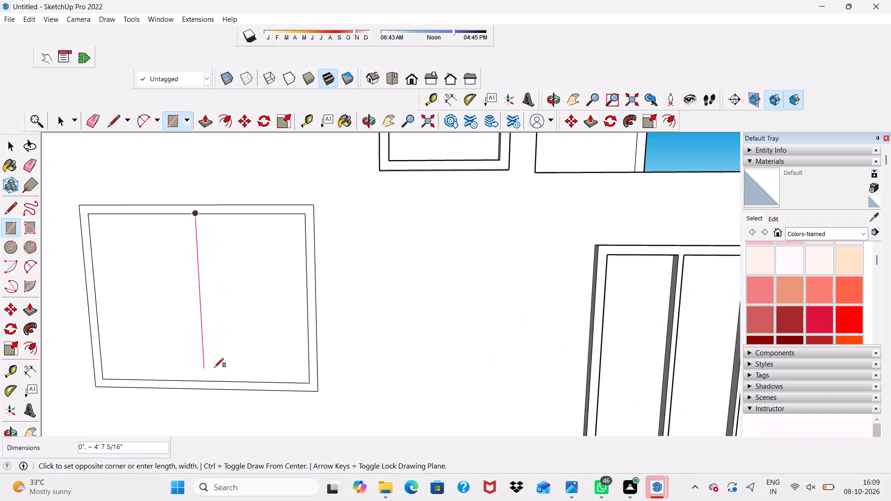
scroll(214, 368, up, 4)
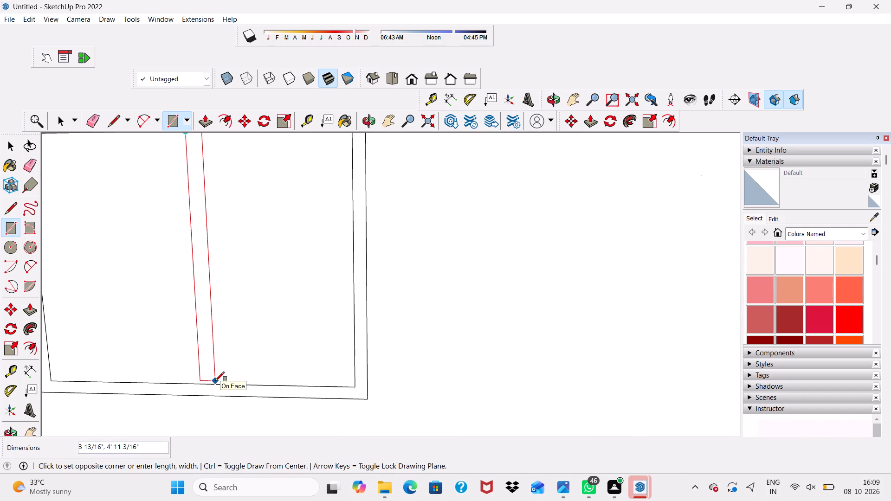
click(212, 383)
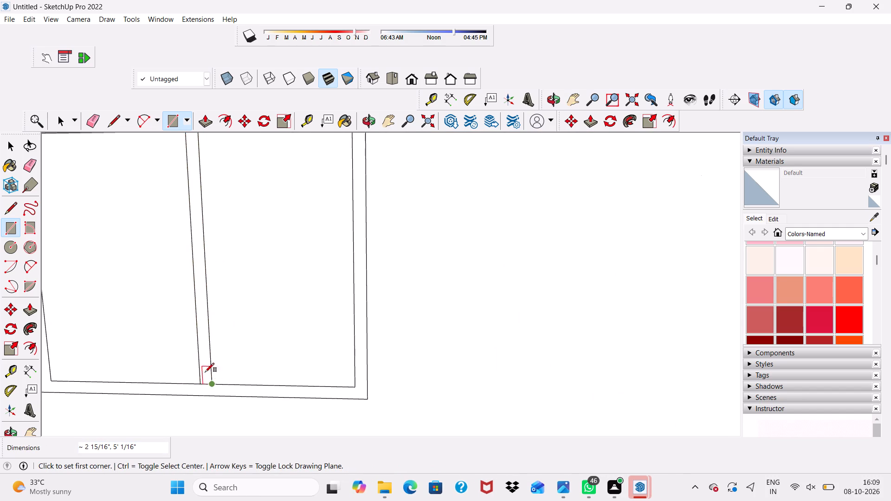
Erase the short edge segments where the mullion meets the window frame at its bottom and top.
click(91, 121)
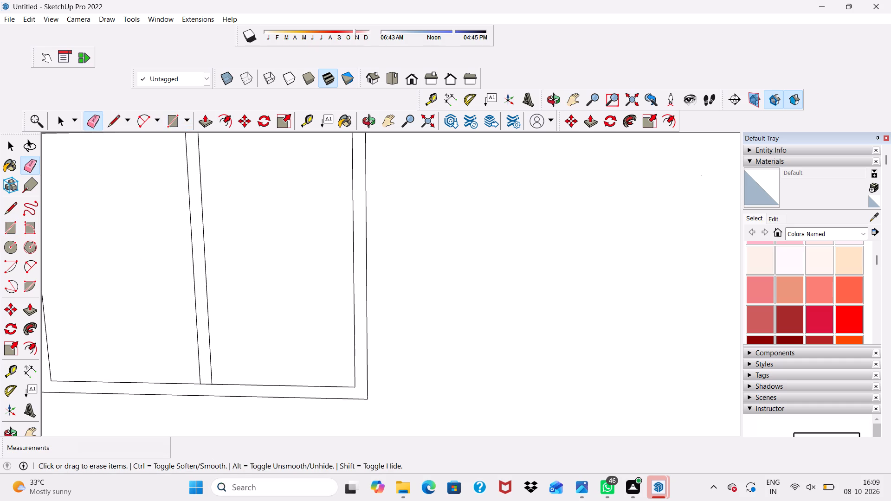
scroll(219, 479, up, 6)
drag(205, 380, 204, 387)
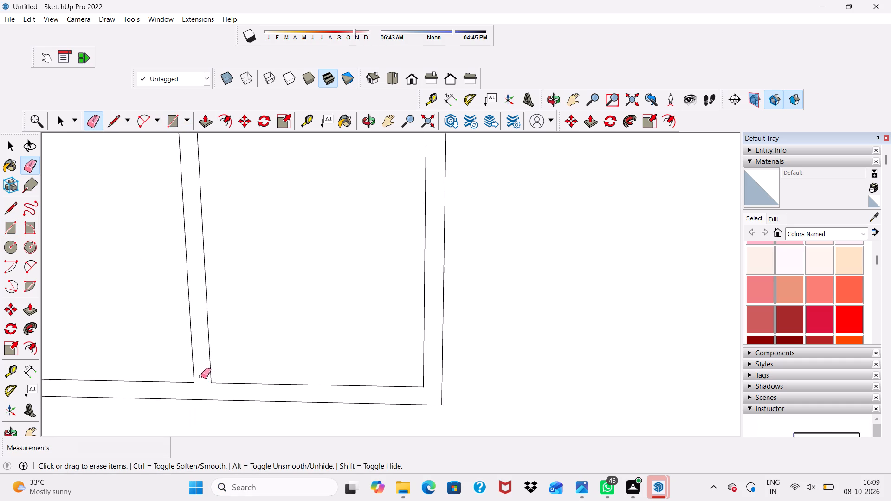
scroll(201, 376, down, 10)
scroll(224, 180, up, 9)
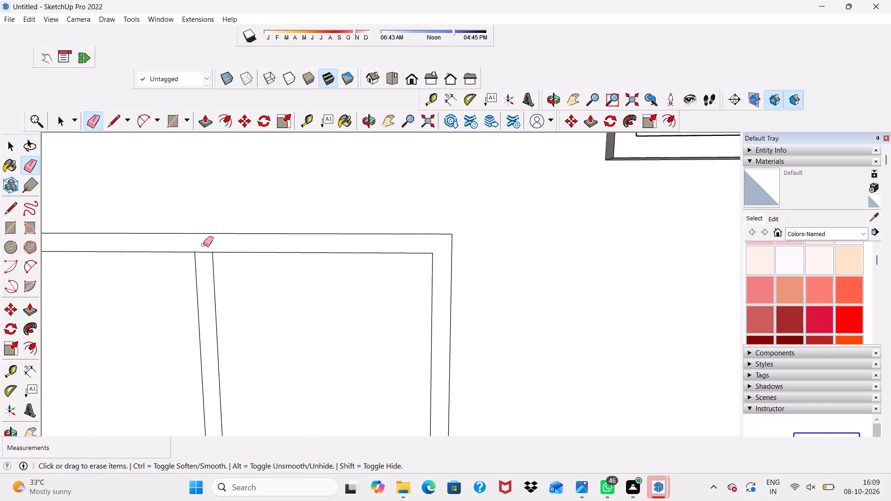
drag(203, 245, 200, 262)
key(space)
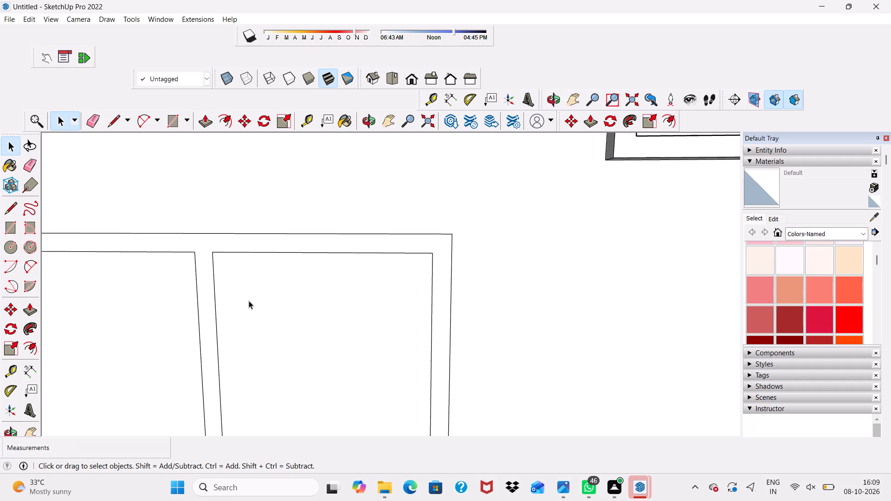
Push/Pull the joined window frame and mullion face outward from the side wall by 3".
click(200, 118)
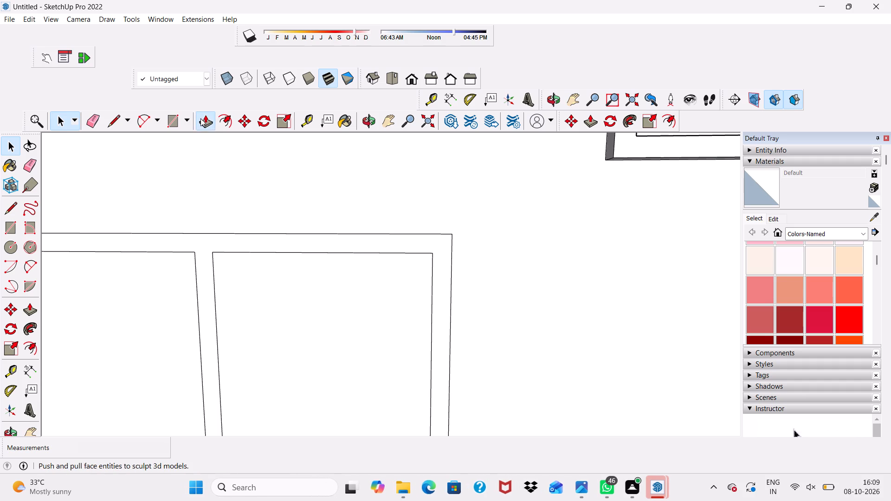
scroll(206, 268, up, 2)
click(205, 266)
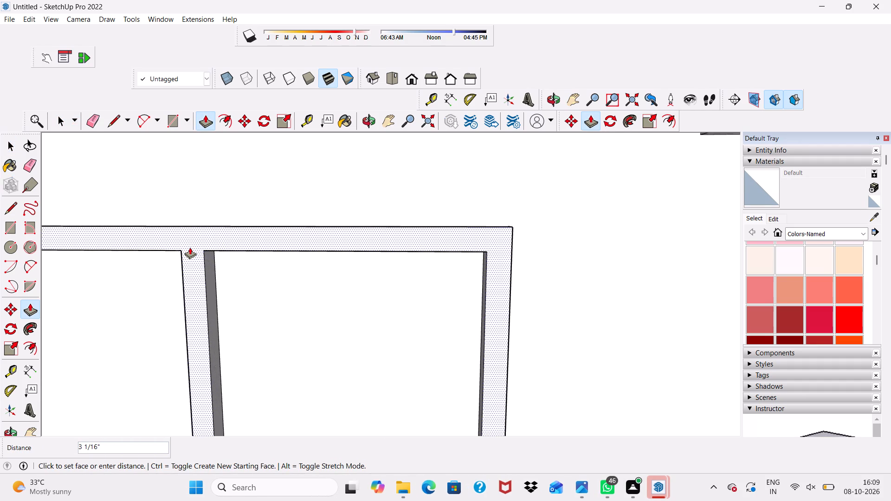
key(3)
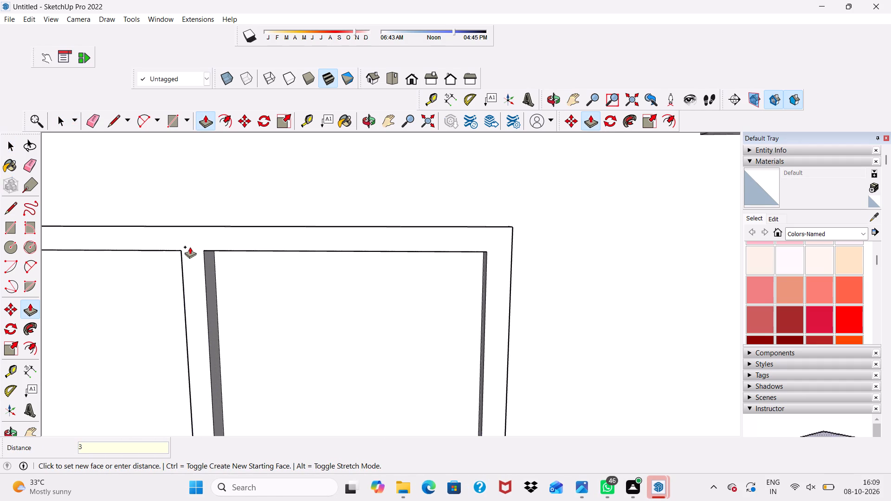
key(shift+quotedbl)
key(Return)
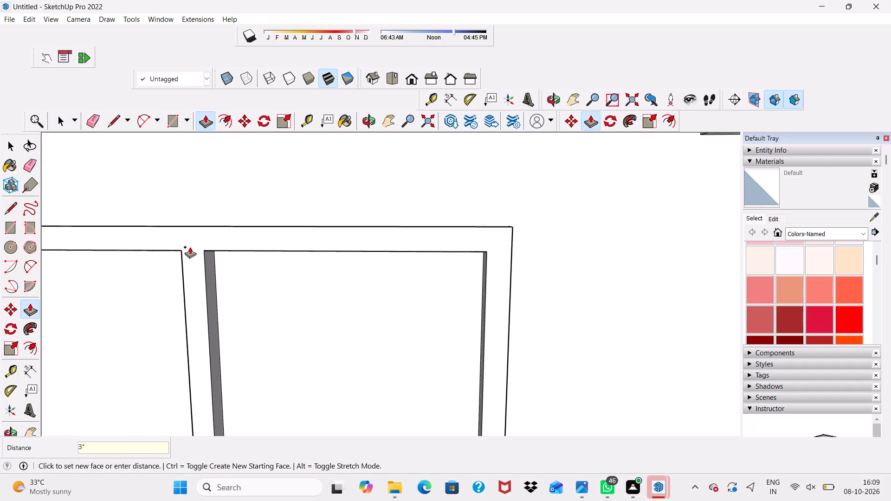
scroll(131, 252, down, 4)
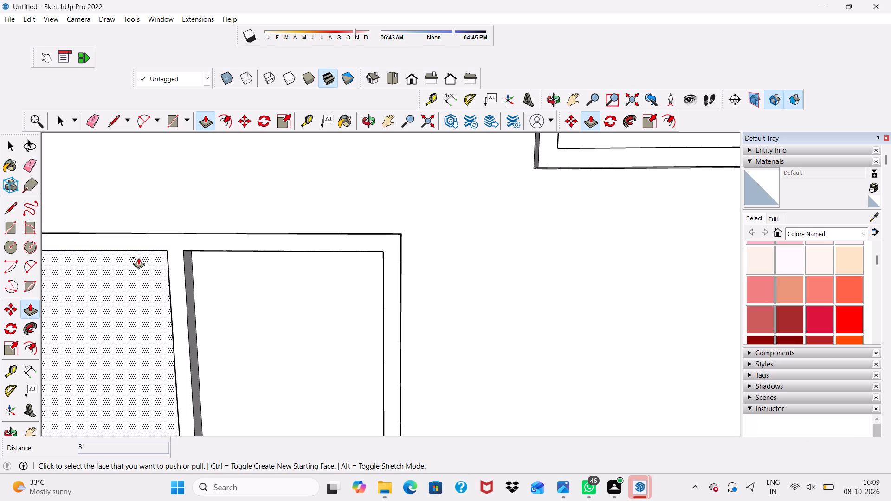
scroll(283, 307, down, 3)
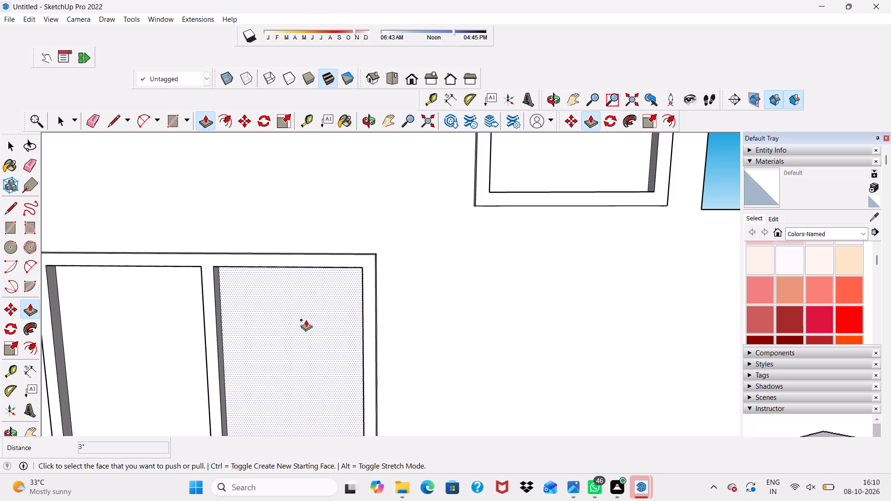
scroll(292, 310, down, 8)
middle_drag(317, 287, 322, 192)
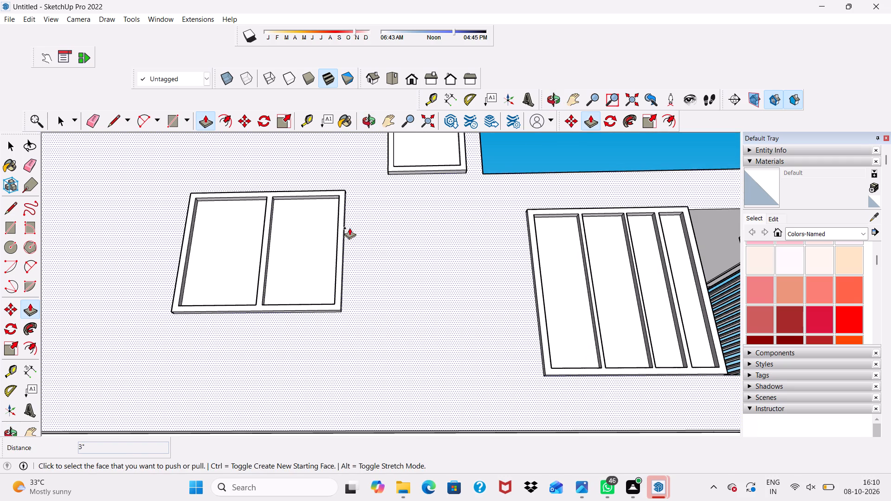
key(space)
Examine the side facade with its windows and the roof slab overhang from several distances and angles.
scroll(418, 252, down, 3)
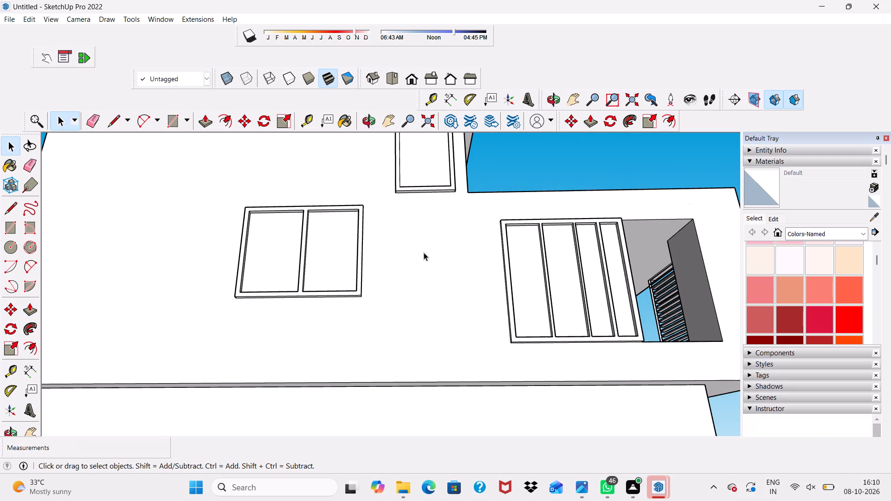
scroll(417, 252, down, 9)
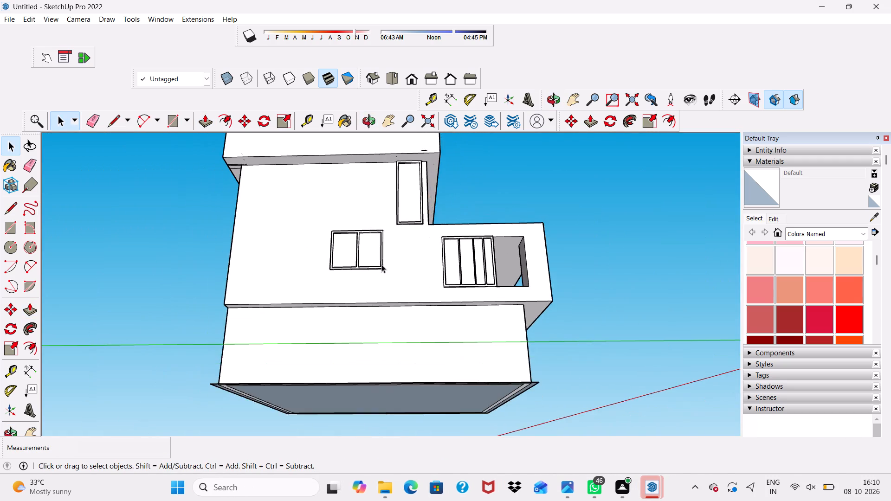
middle_drag(381, 264, 421, 365)
scroll(400, 305, down, 1)
scroll(396, 333, up, 5)
scroll(355, 285, down, 1)
middle_drag(382, 338, 379, 245)
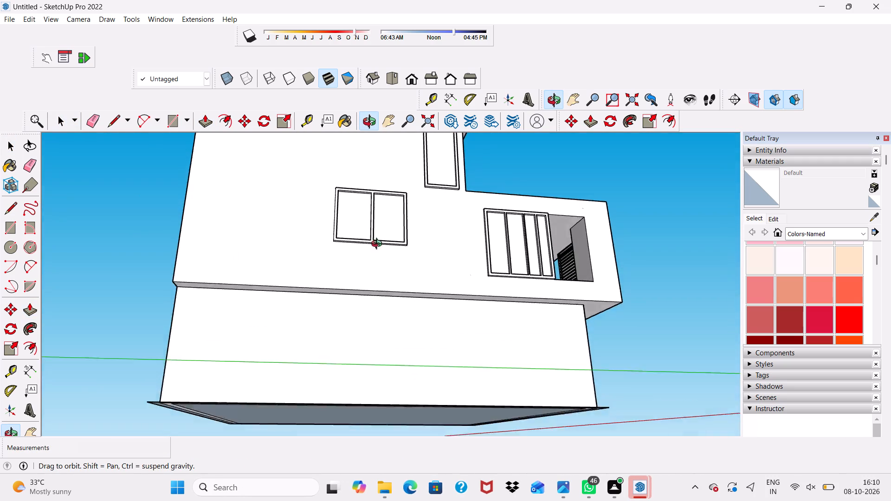
middle_drag(379, 245, 354, 298)
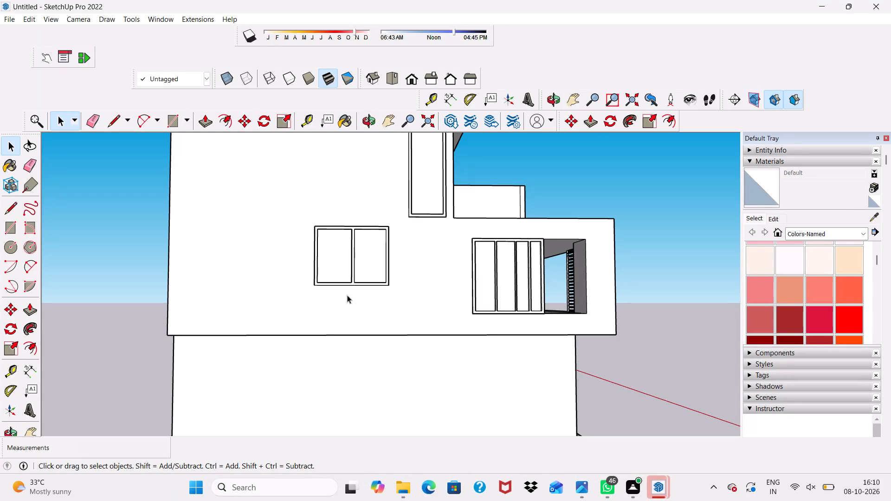
scroll(347, 295, down, 4)
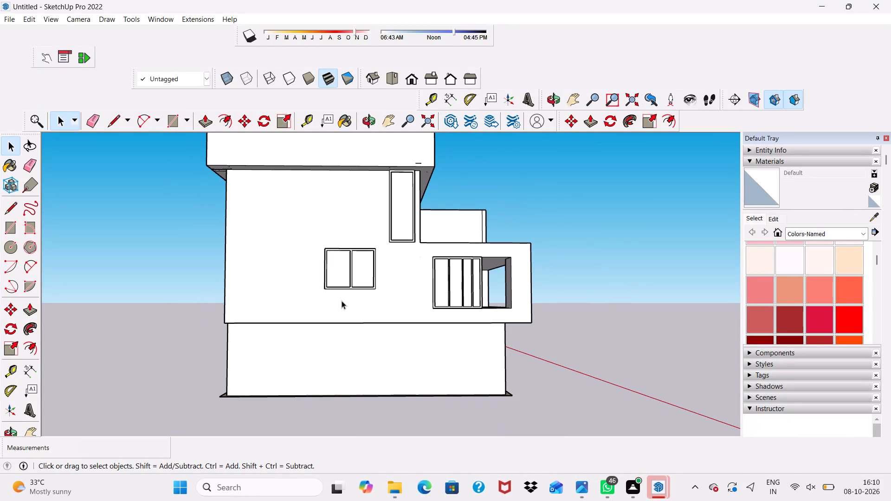
scroll(230, 244, up, 3)
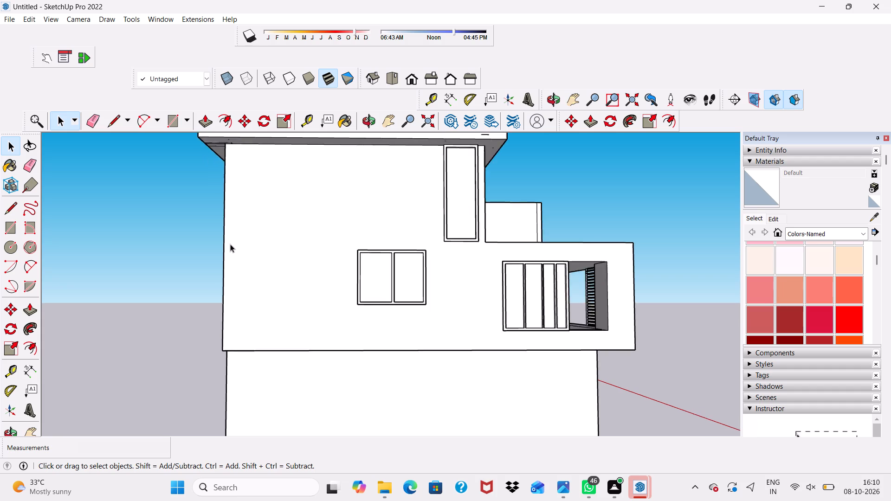
scroll(230, 241, down, 4)
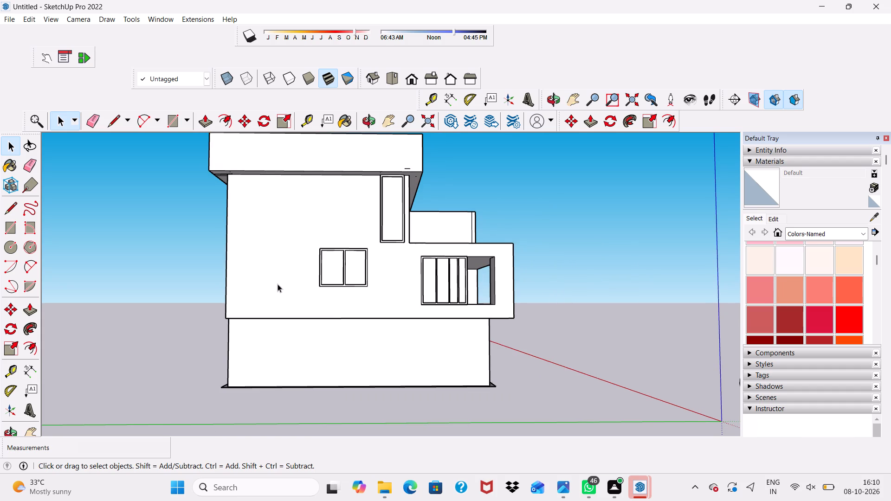
scroll(278, 284, up, 1)
scroll(278, 284, down, 5)
middle_drag(278, 284, 290, 199)
scroll(294, 176, up, 11)
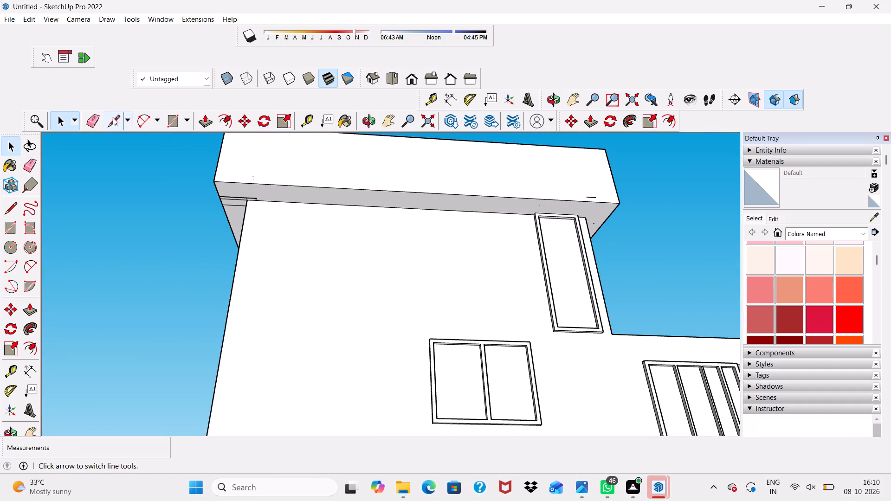
Draw a rectangle about 2' by 1' 10 7/16" on the roof overhang's underside, from the wall corner to the overhang's outer edge.
click(166, 124)
scroll(228, 194, up, 2)
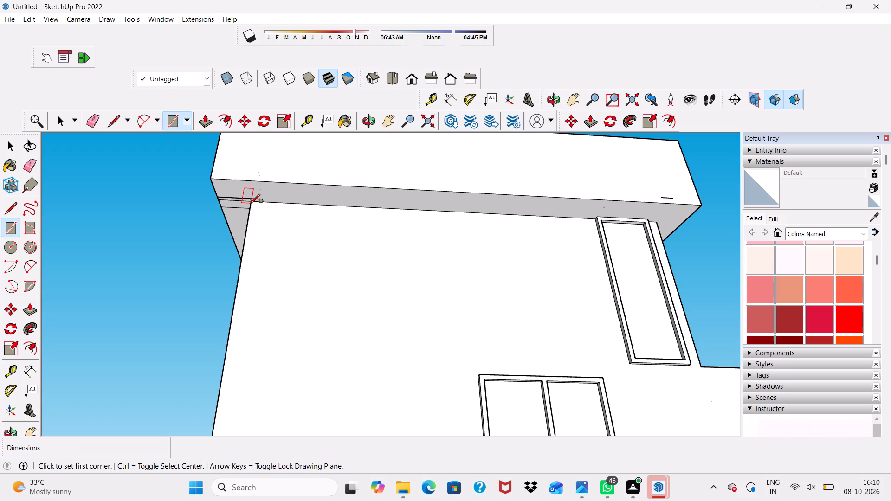
scroll(245, 205, up, 10)
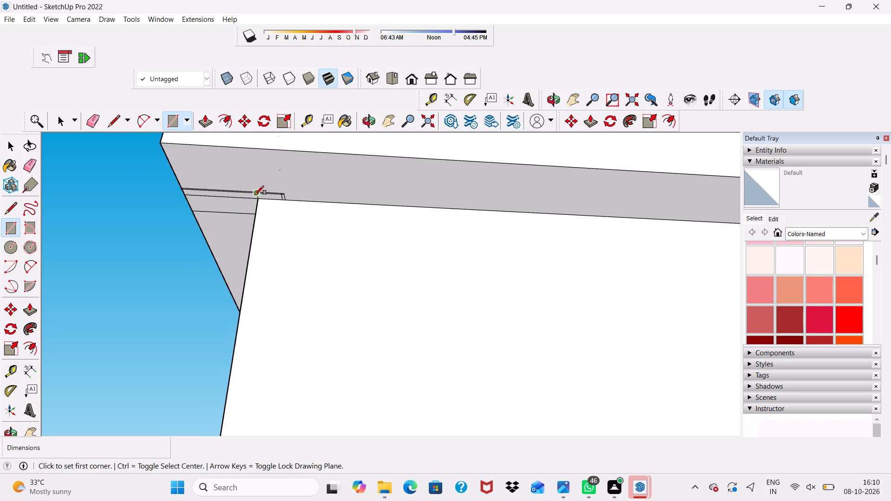
scroll(255, 195, up, 3)
click(257, 199)
scroll(291, 182, down, 1)
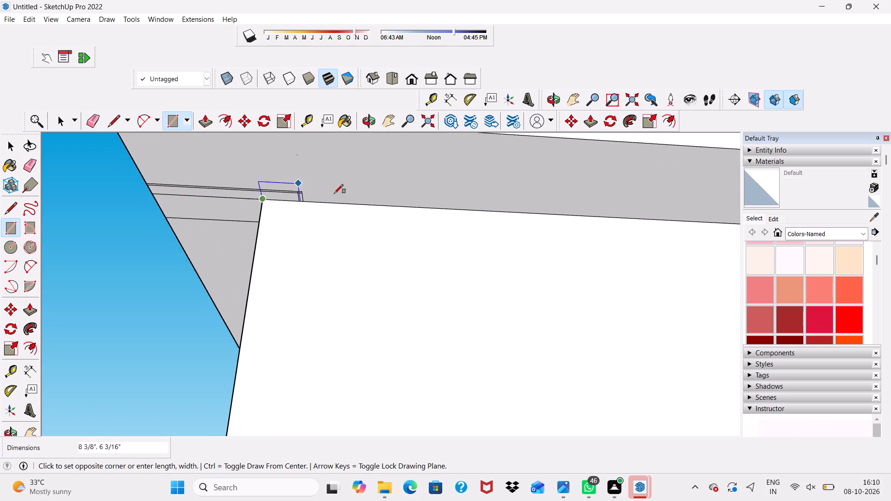
scroll(353, 198, down, 7)
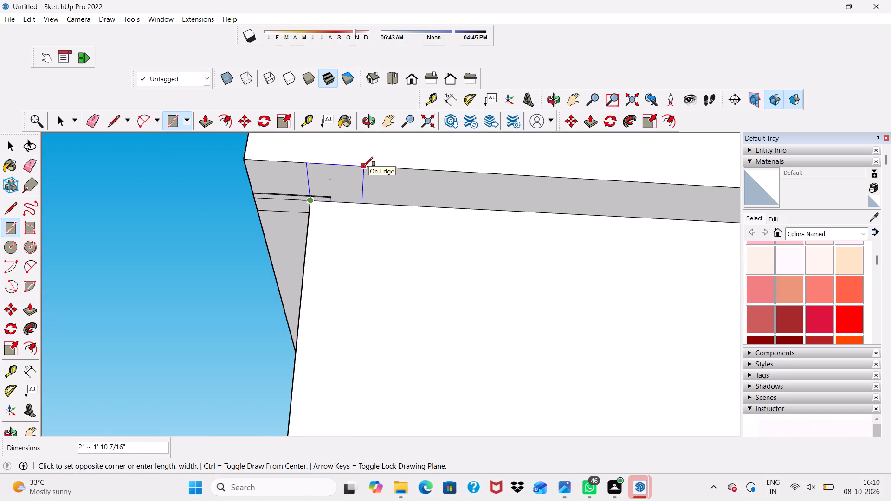
click(364, 166)
key(space)
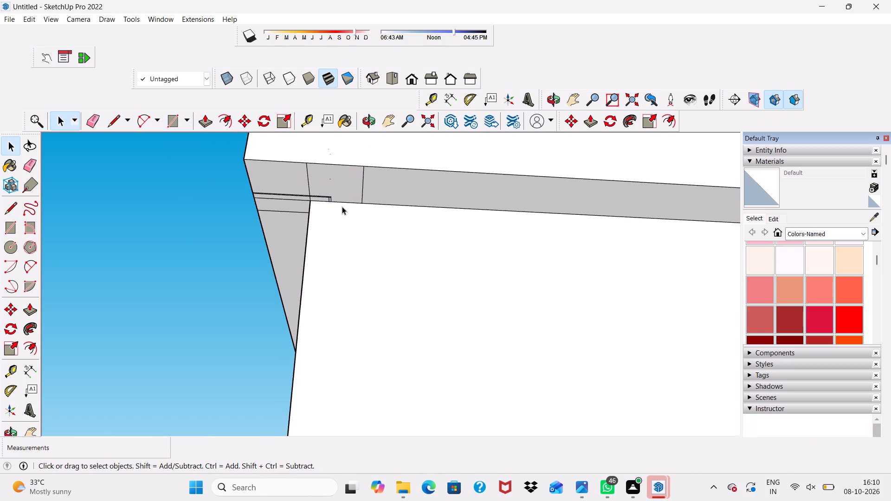
Push/Pull the overhang rectangle downward about 12' 10 1/4" to form a column along the wall corner.
click(330, 176)
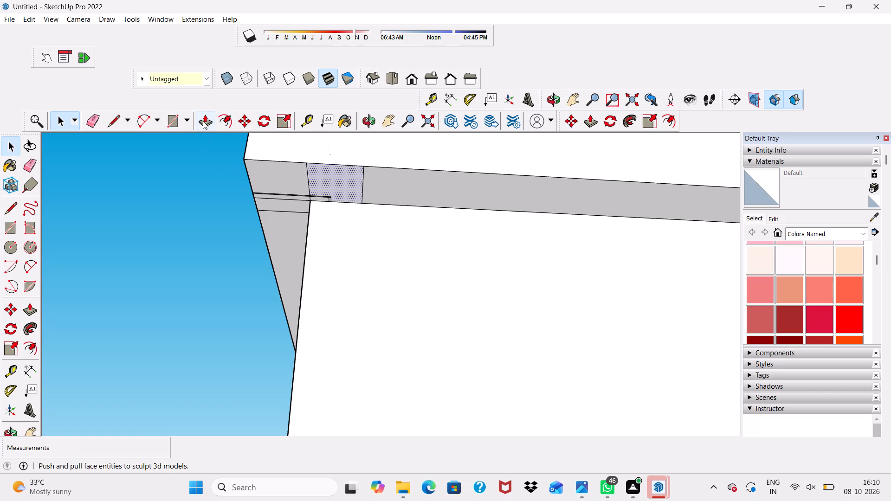
click(206, 121)
click(339, 183)
scroll(349, 269, down, 10)
scroll(380, 293, up, 1)
scroll(366, 315, down, 5)
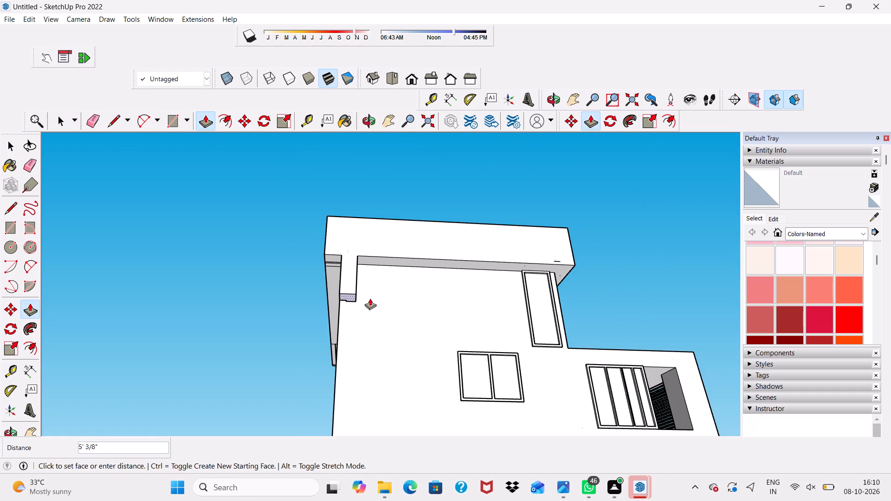
scroll(377, 358, down, 3)
middle_drag(377, 358, 375, 366)
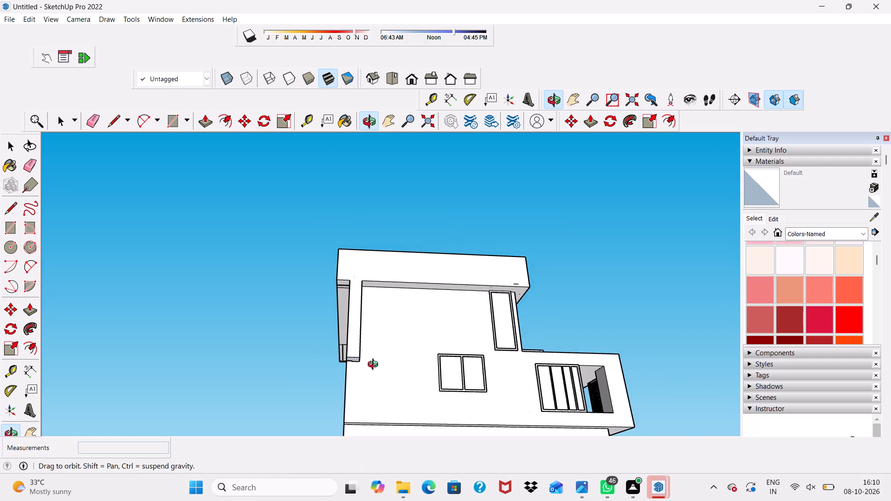
middle_drag(375, 366, 237, 381)
scroll(302, 384, up, 3)
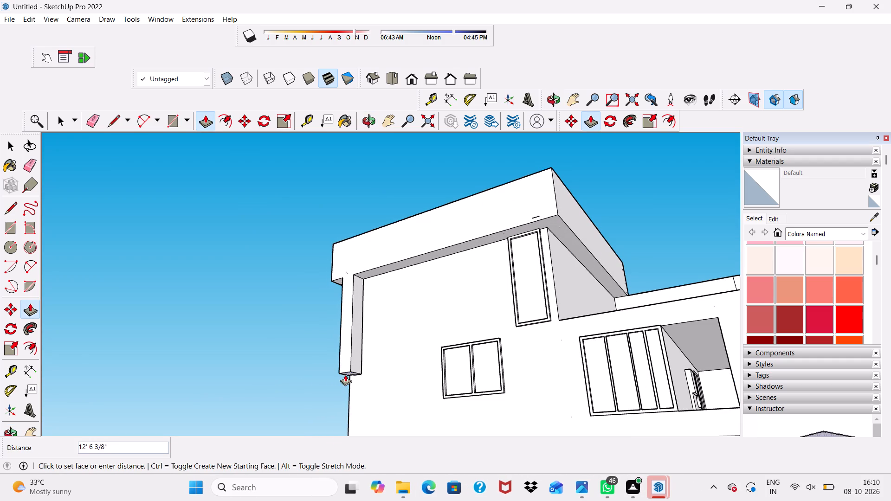
click(352, 376)
Push/Pull the narrow inner face of the notch under the corner column 9" toward the wall's outer corner.
scroll(359, 346, up, 10)
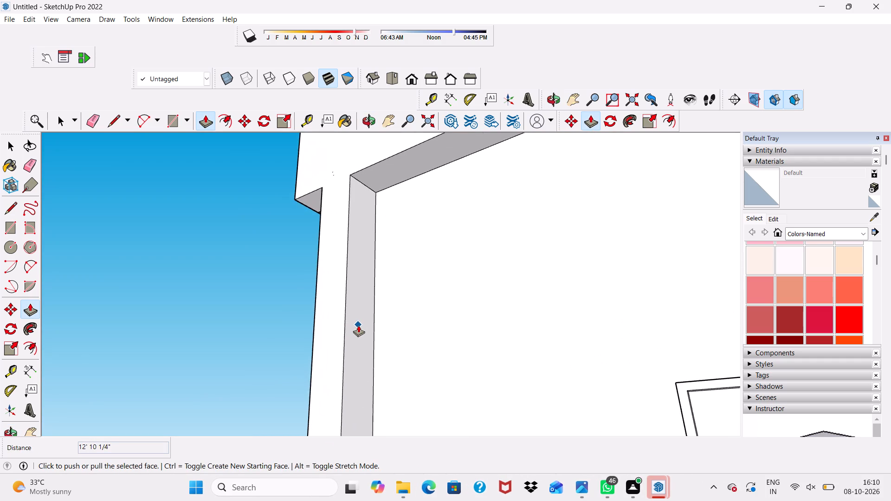
scroll(358, 325, down, 4)
middle_drag(358, 325, 477, 234)
scroll(401, 366, up, 6)
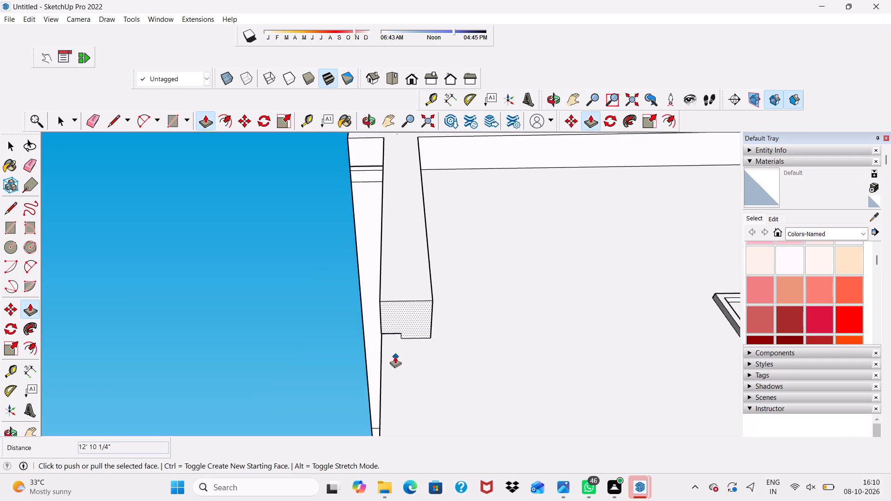
scroll(395, 356, up, 2)
middle_drag(385, 323, 407, 255)
scroll(407, 255, up, 8)
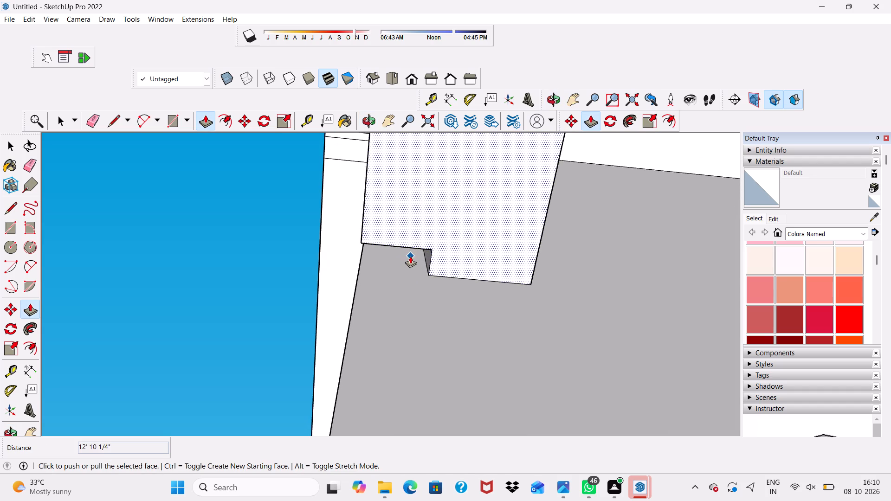
middle_drag(410, 256, 436, 234)
scroll(426, 274, up, 4)
click(432, 247)
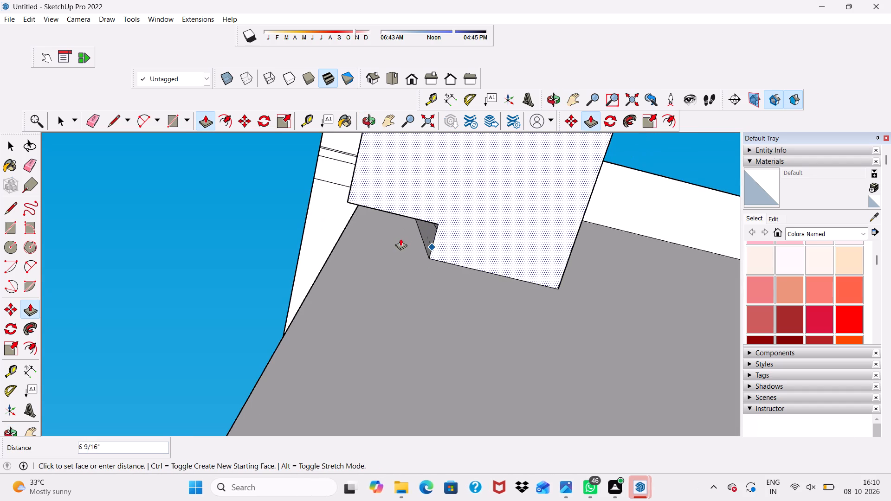
key(space)
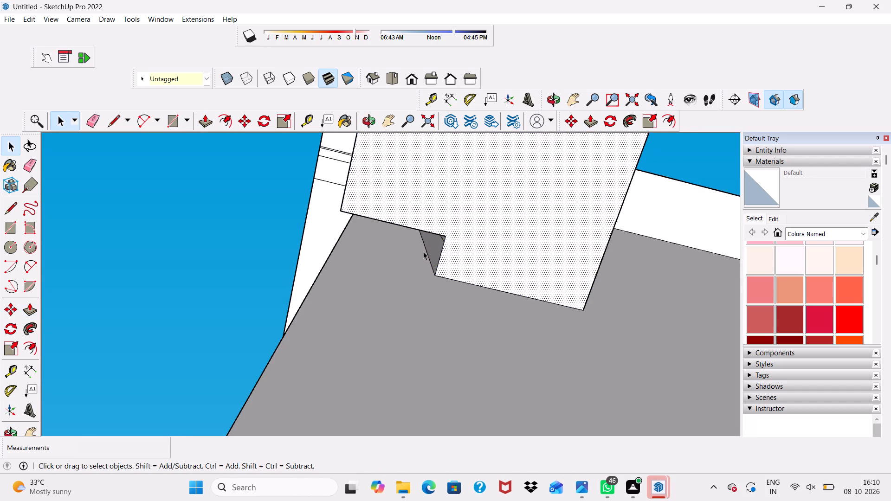
click(432, 242)
click(207, 122)
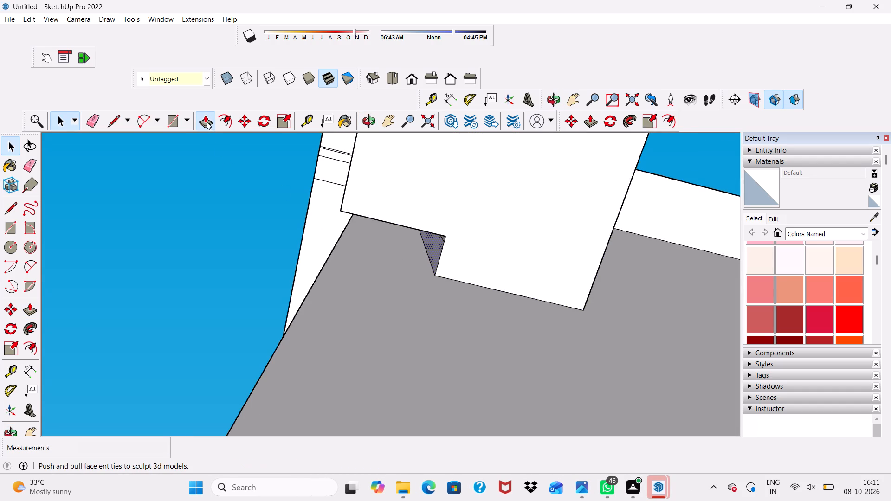
click(429, 250)
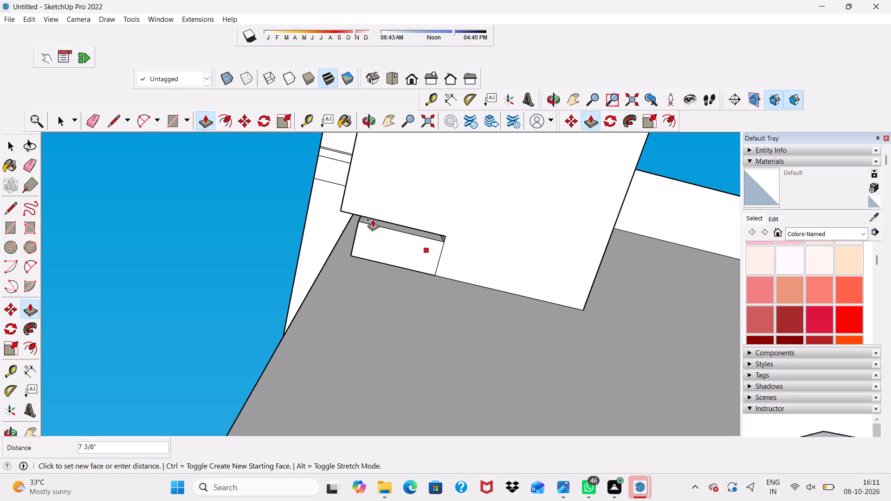
scroll(348, 196, up, 2)
scroll(350, 197, down, 1)
middle_drag(350, 197, 450, 256)
scroll(436, 232, up, 2)
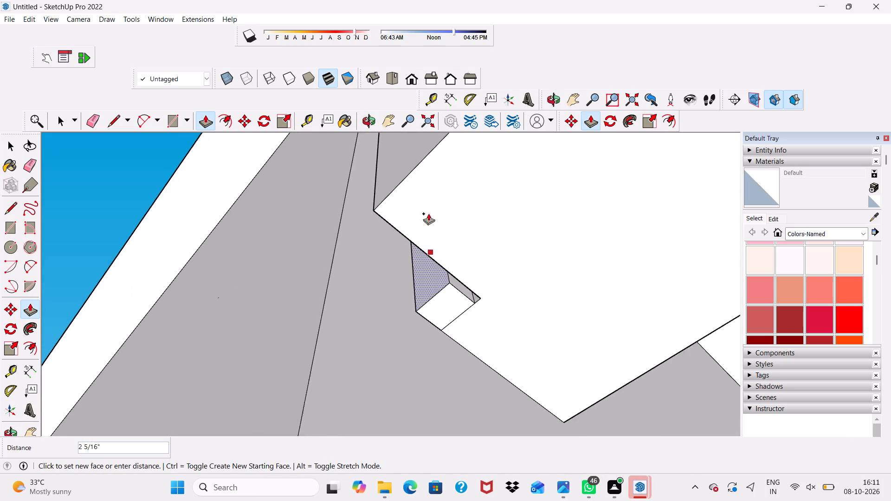
scroll(428, 213, up, 1)
click(379, 176)
Push/Pull the remaining thin strip face in the notch by 15/16", flush with the adjoining column surface.
scroll(391, 226, up, 4)
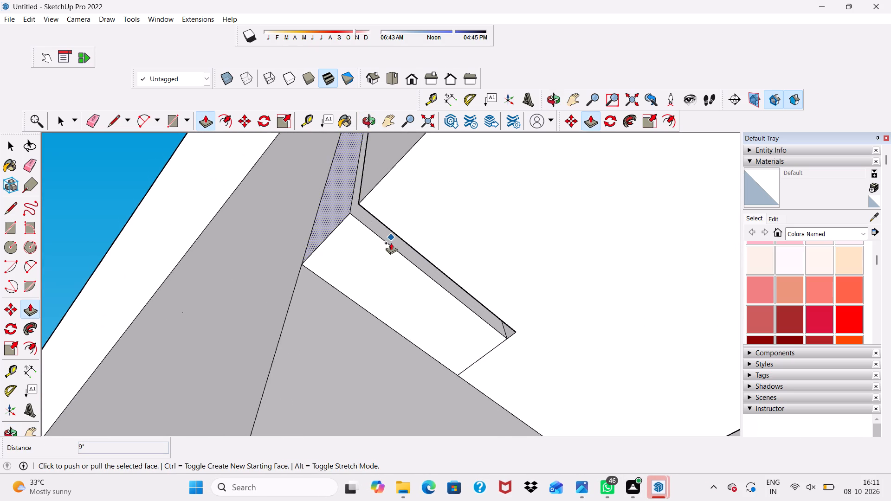
scroll(391, 243, up, 4)
scroll(452, 295, down, 2)
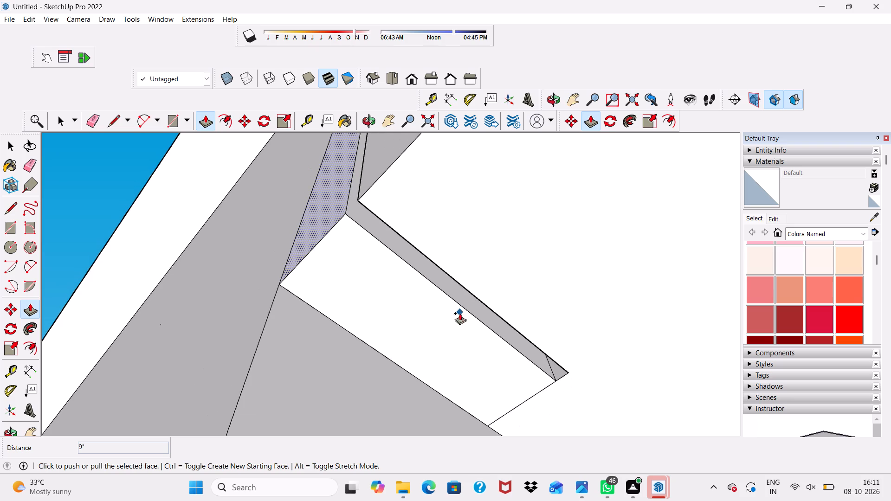
click(458, 222)
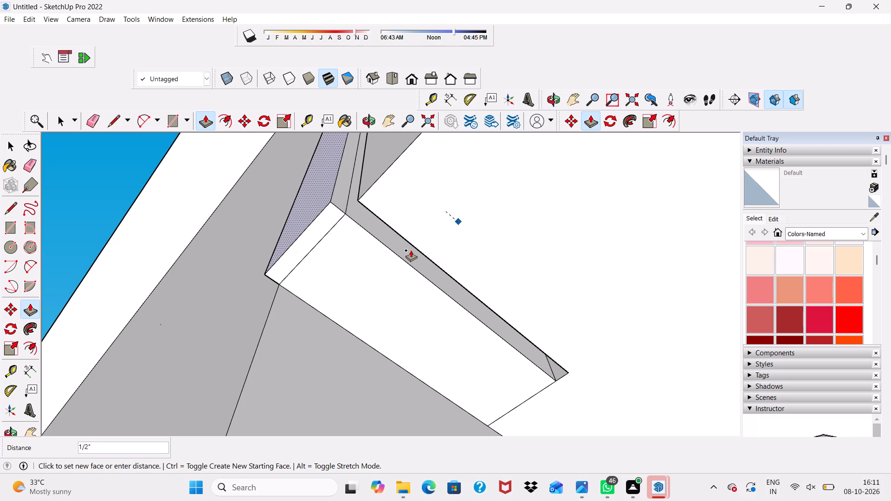
key(space)
middle_drag(408, 253, 398, 300)
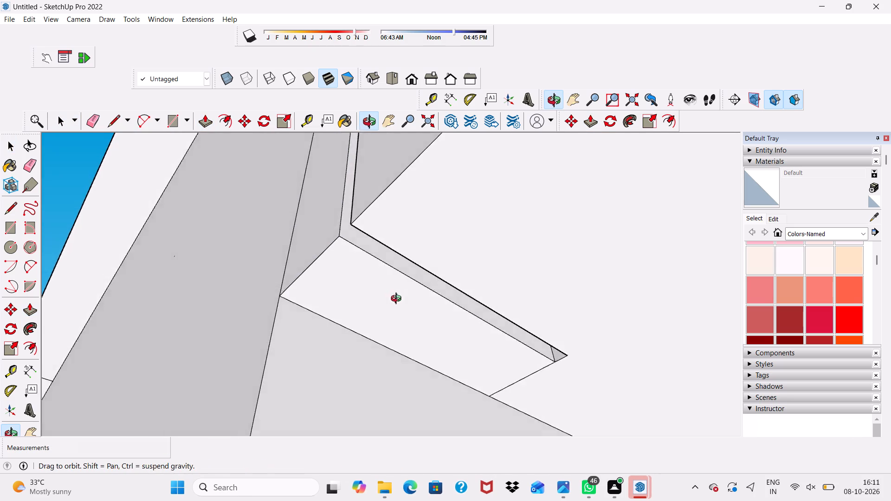
middle_drag(398, 300, 369, 300)
scroll(356, 286, up, 1)
click(365, 252)
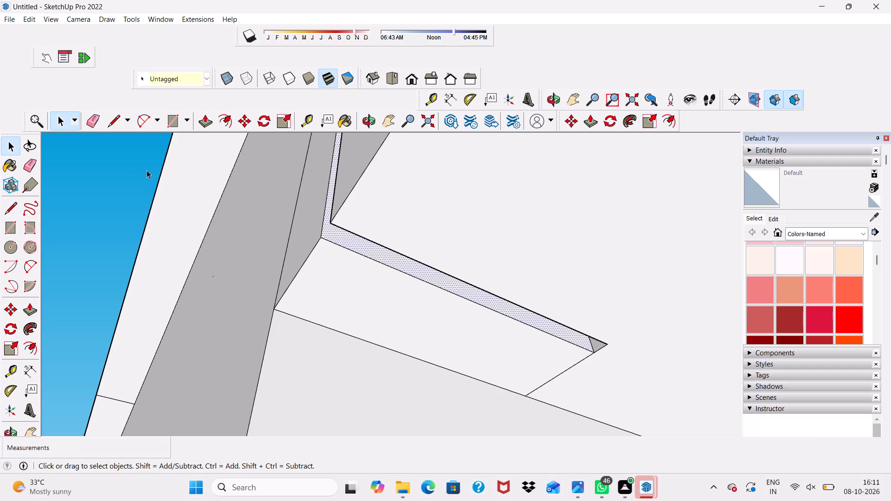
click(202, 118)
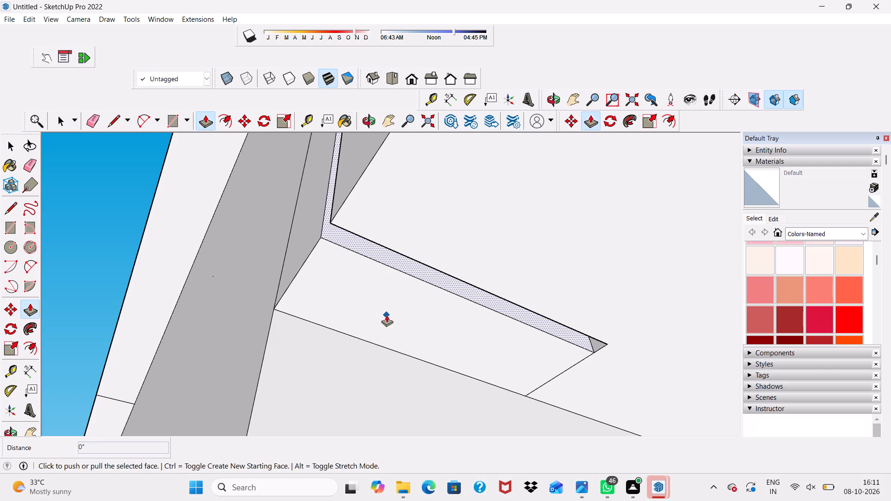
click(400, 264)
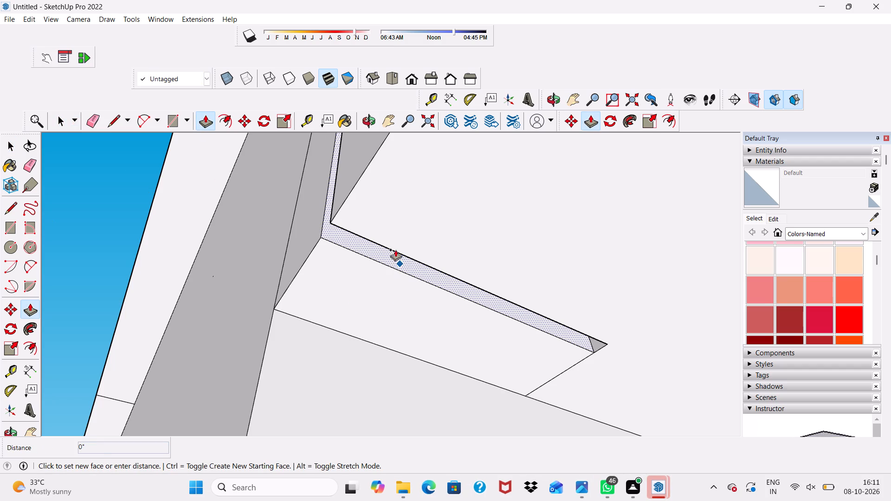
click(401, 225)
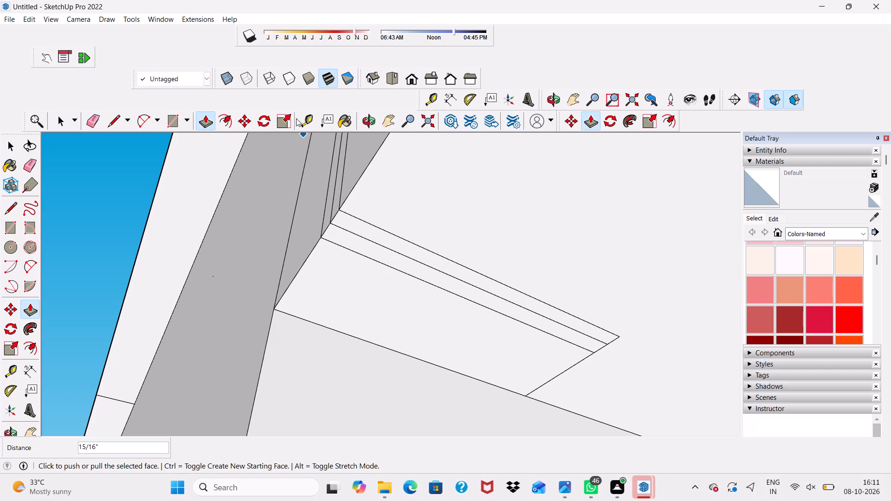
Erase the leftover notch edges from the corner column's underside and its adjoining vertical face.
click(95, 125)
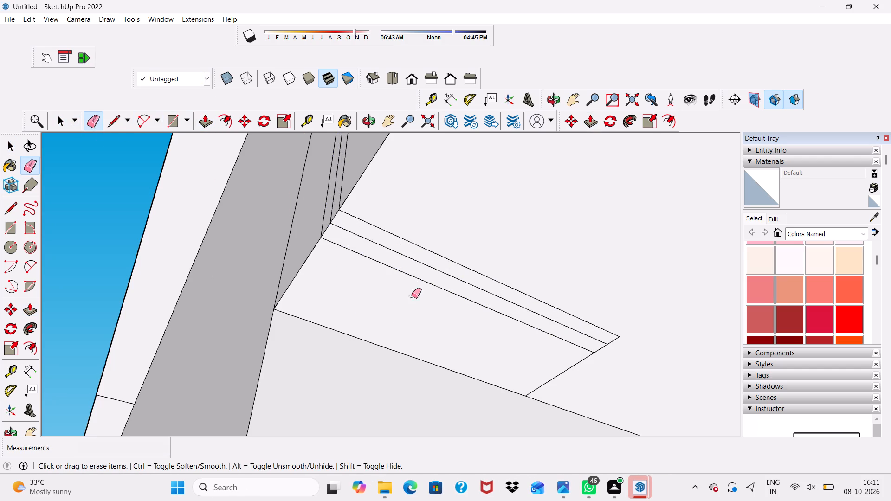
drag(479, 266, 465, 304)
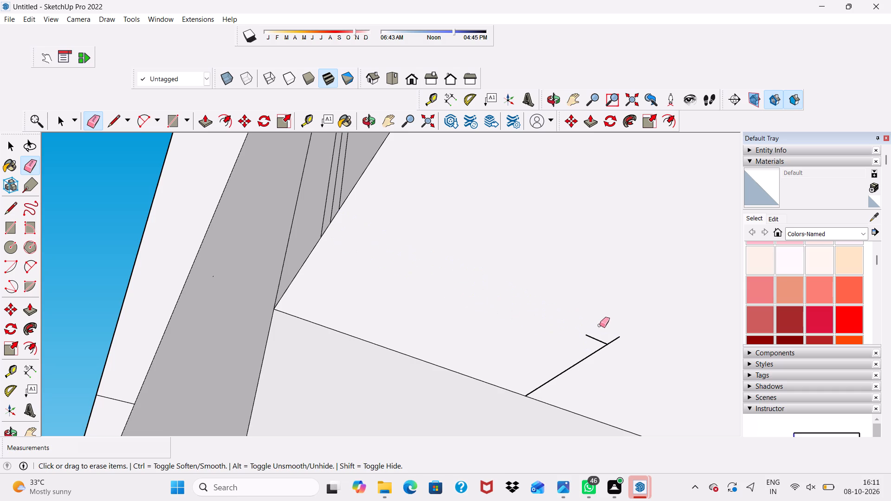
drag(601, 332, 568, 368)
click(567, 369)
drag(611, 332, 614, 345)
scroll(239, 284, down, 7)
middle_drag(247, 269, 380, 311)
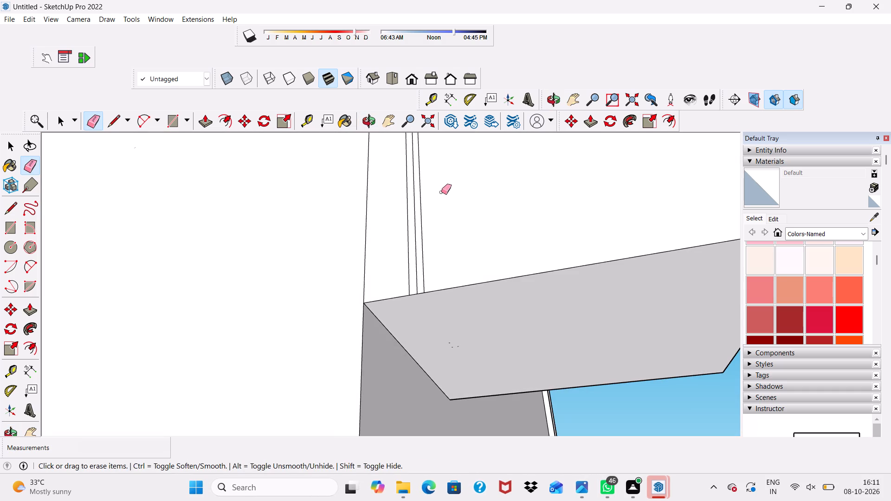
drag(441, 193, 411, 261)
click(407, 260)
scroll(407, 260, down, 3)
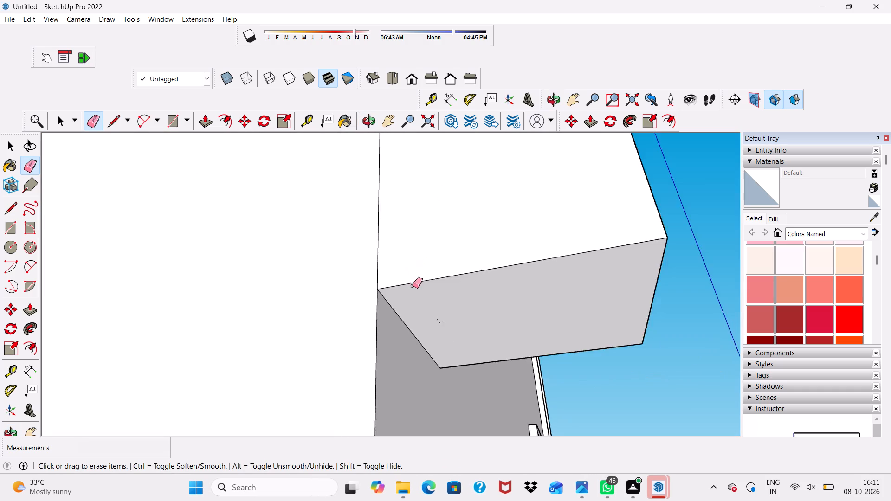
Push/Pull the column's inner side face about 4' 8 11/16" along the side wall toward the windows.
scroll(413, 286, down, 12)
middle_drag(445, 302, 225, 342)
scroll(370, 264, up, 2)
scroll(400, 235, down, 3)
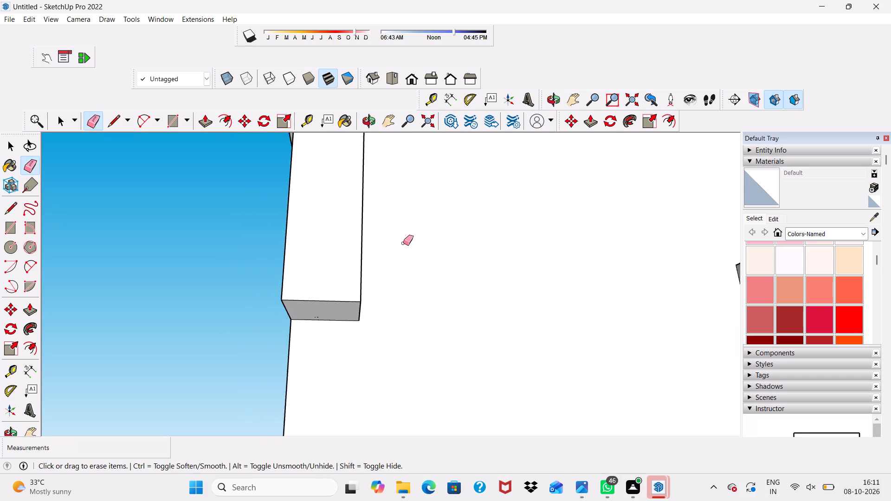
scroll(403, 243, down, 1)
middle_drag(403, 245, 239, 287)
key(space)
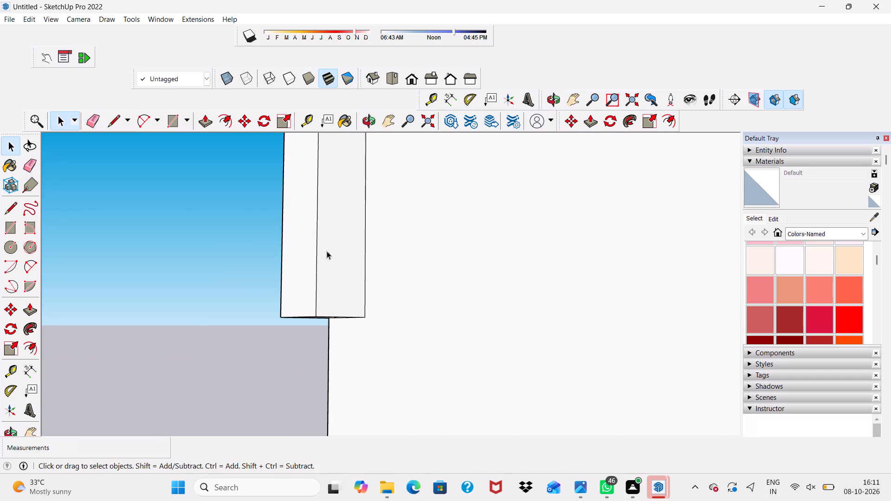
click(316, 260)
click(340, 267)
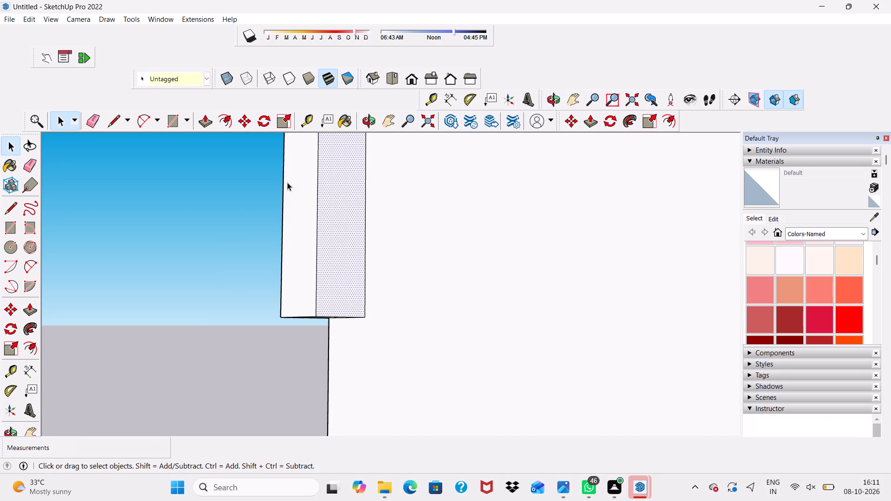
click(209, 120)
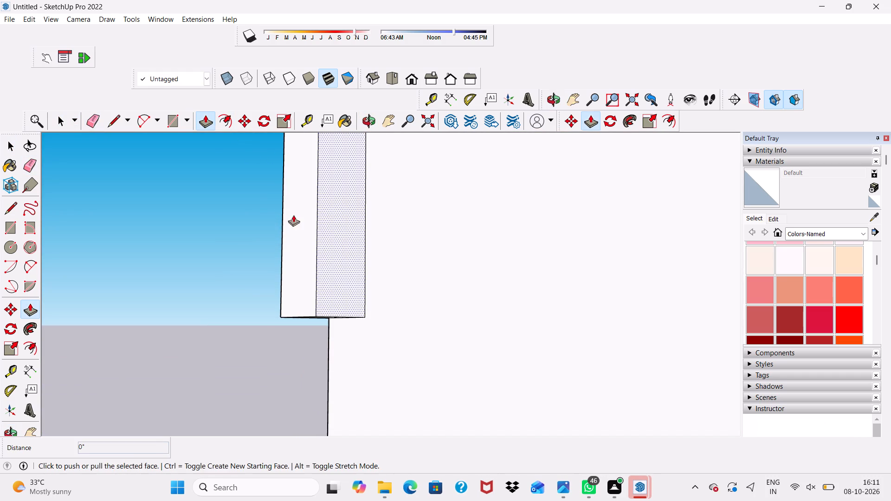
drag(340, 250, 423, 258)
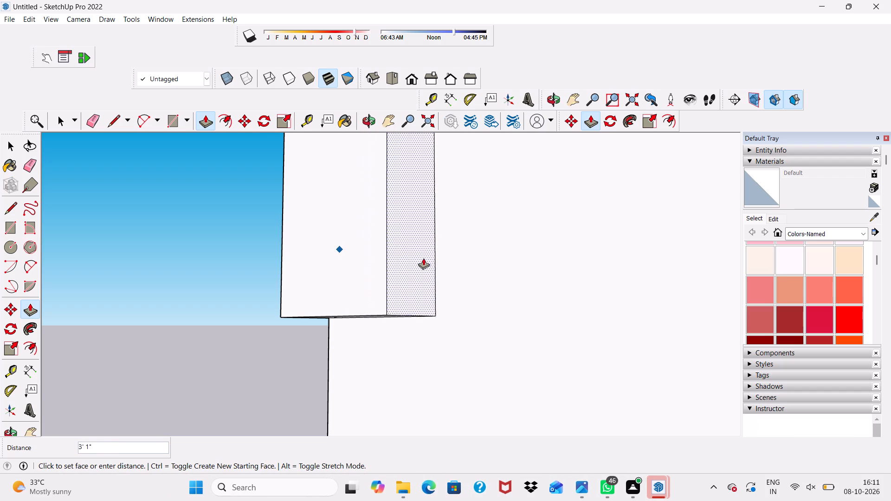
drag(423, 258, 467, 264)
Push/Pull the widened column's bottom face upward about 1' 8 5/16".
scroll(470, 274, down, 5)
scroll(410, 406, down, 9)
middle_drag(442, 373, 445, 339)
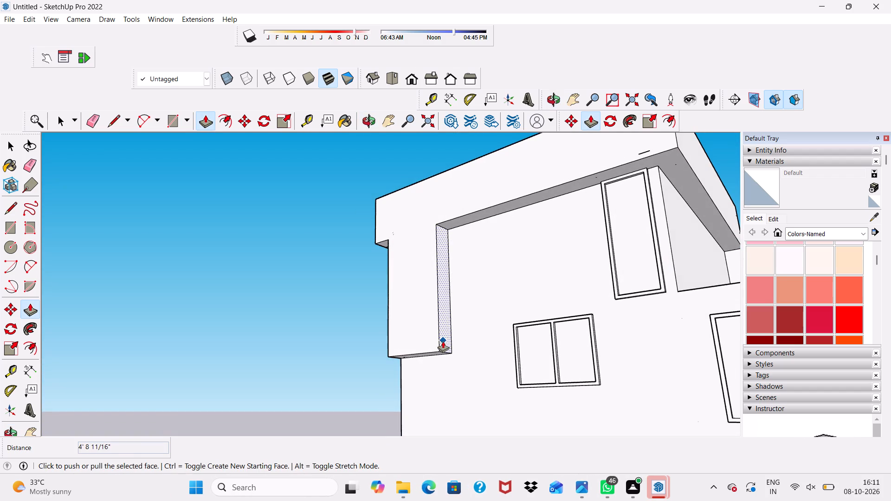
scroll(433, 334, down, 3)
middle_drag(433, 334, 402, 339)
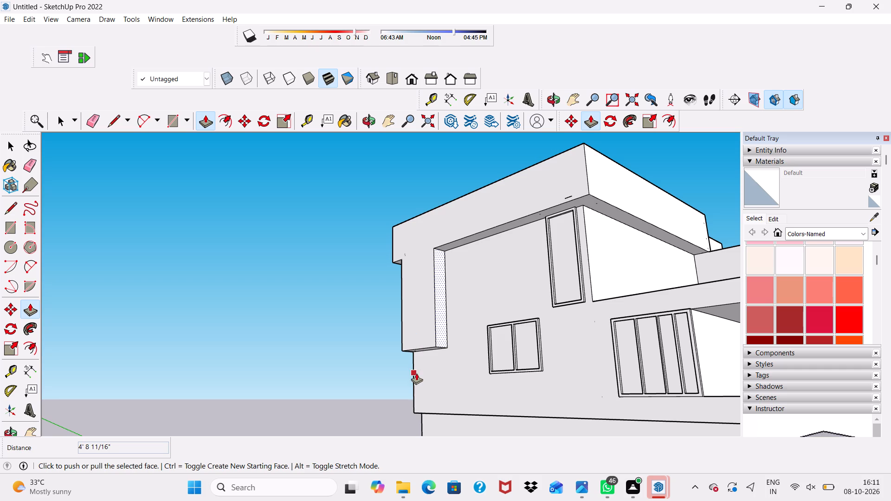
middle_drag(416, 373, 547, 342)
scroll(428, 359, up, 3)
scroll(385, 361, up, 3)
scroll(384, 362, down, 2)
middle_drag(384, 362, 390, 333)
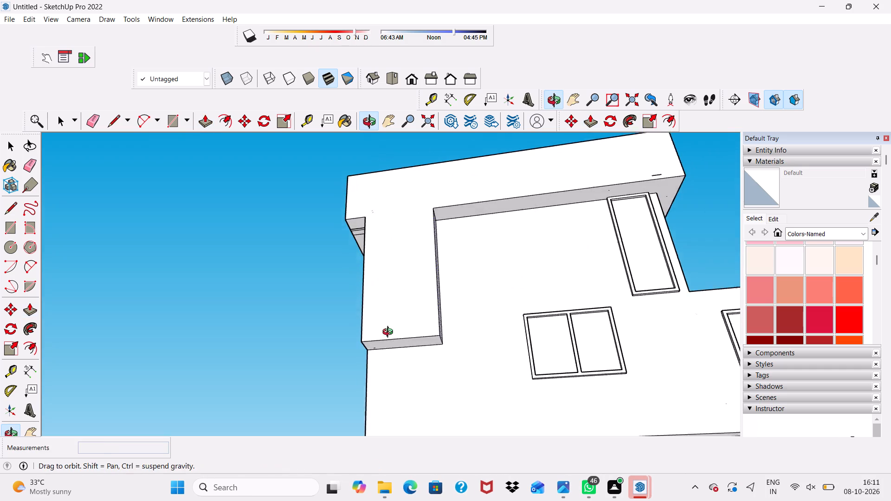
middle_drag(390, 333, 400, 308)
scroll(400, 308, up, 3)
key(space)
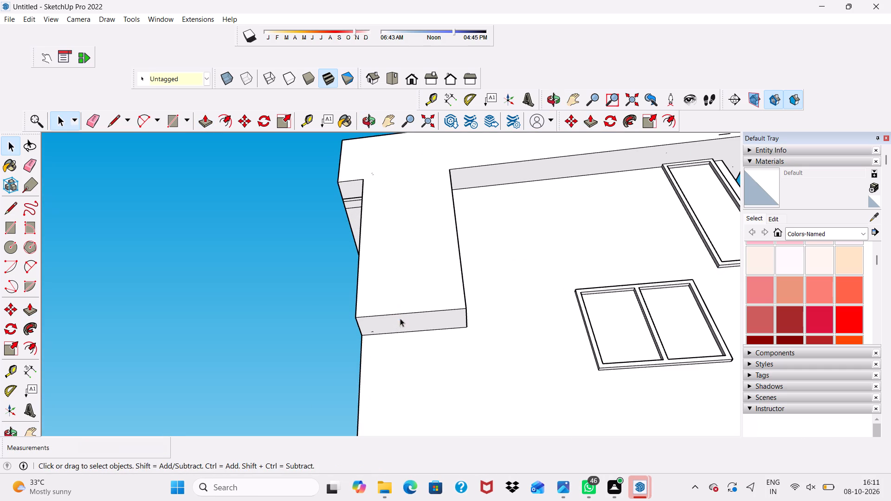
click(404, 325)
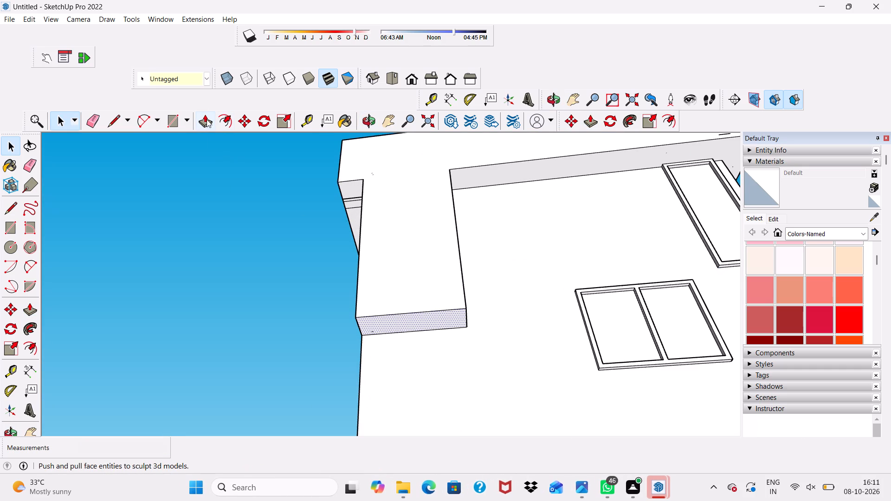
click(206, 119)
drag(385, 323, 387, 304)
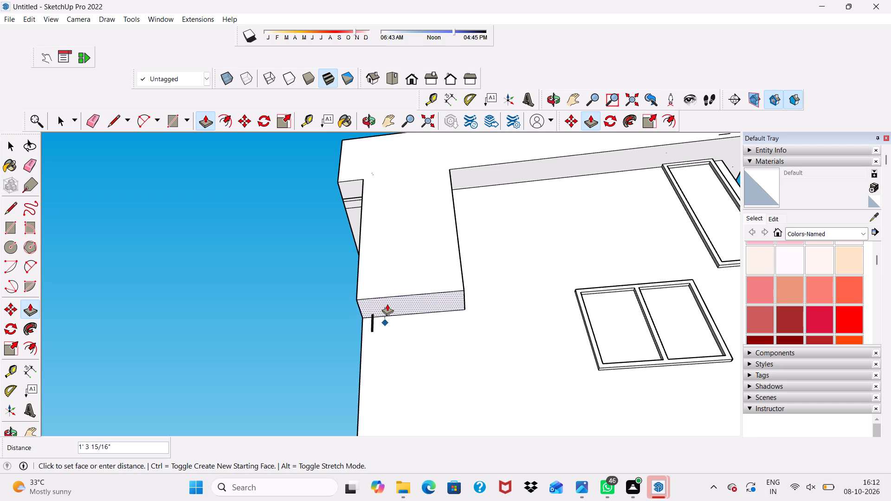
drag(387, 304, 388, 301)
Erase the short stray edges on the side wall just below the column's bottom near the corner.
scroll(381, 294, down, 3)
middle_drag(382, 294, 409, 401)
scroll(408, 401, up, 4)
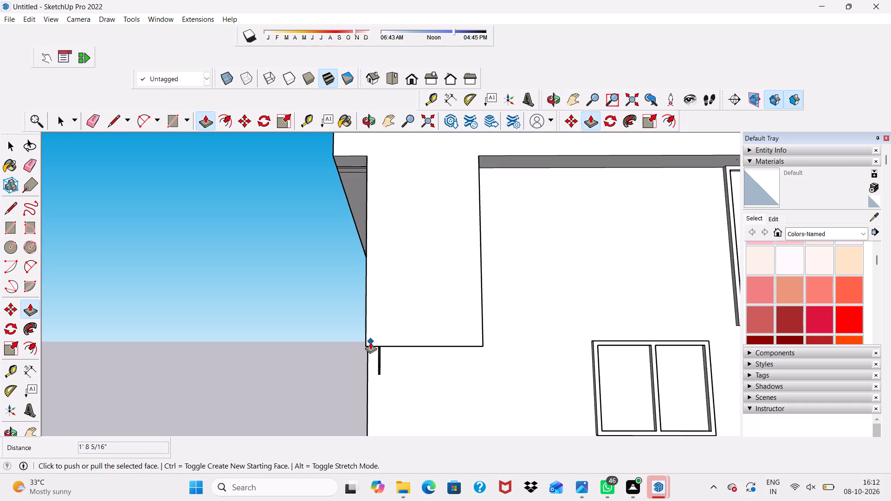
scroll(310, 286, up, 3)
click(99, 118)
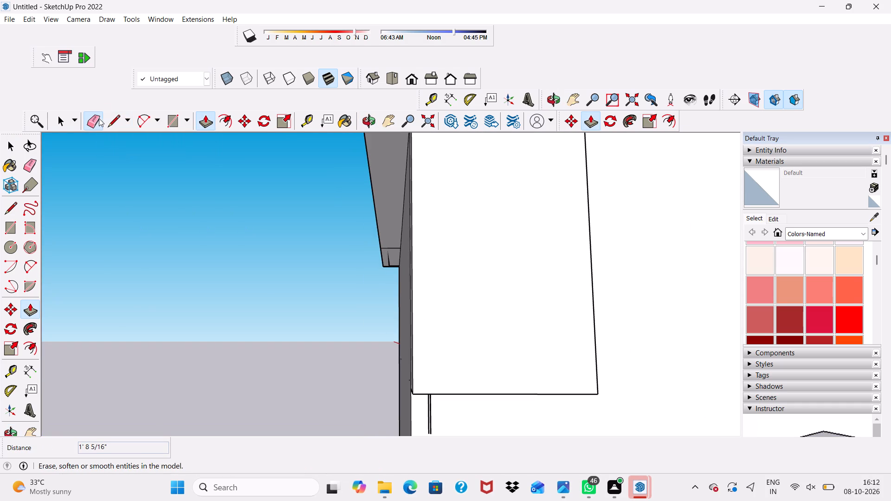
scroll(504, 475, up, 2)
drag(424, 416, 428, 413)
click(429, 411)
scroll(439, 403, down, 9)
middle_drag(574, 398, 372, 371)
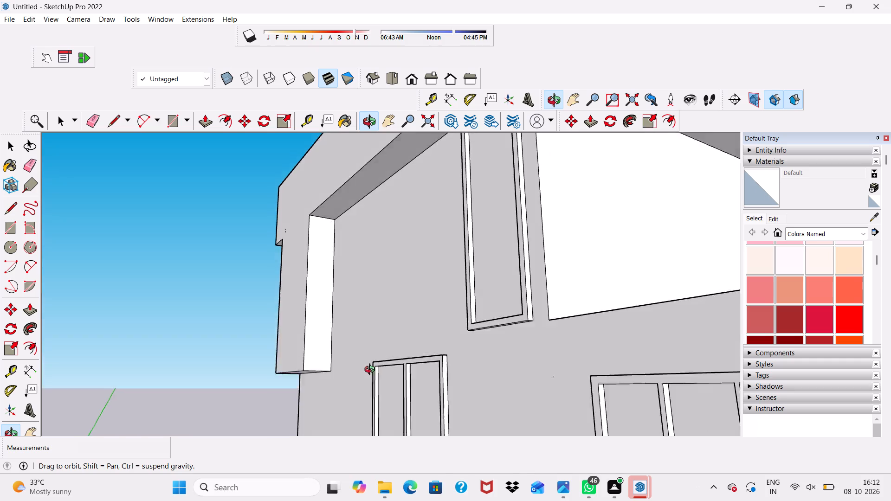
middle_drag(372, 371, 416, 336)
scroll(458, 330, down, 7)
key(space)
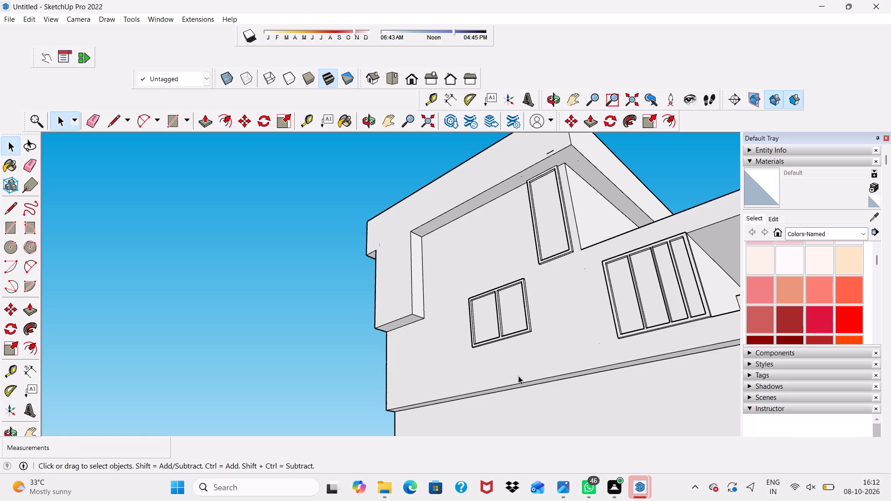
Examine the house's side elevation, checking the corner column, roof overhang and existing windows.
scroll(519, 376, down, 1)
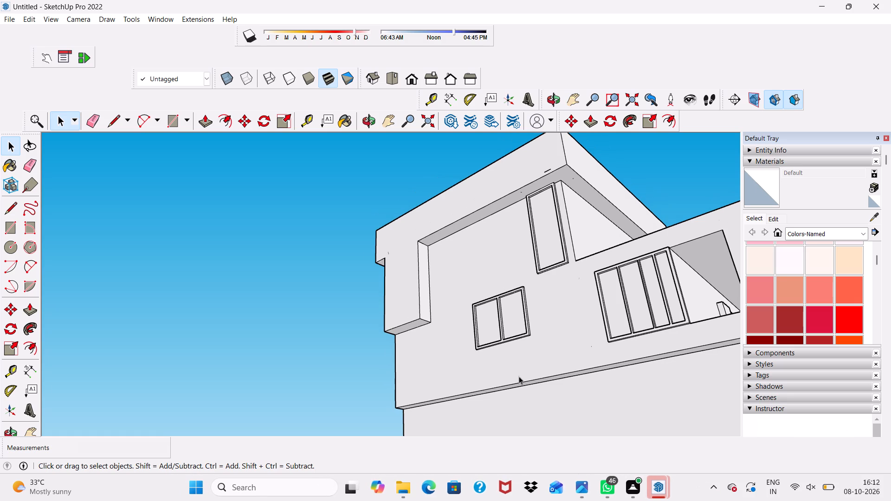
scroll(513, 374, down, 4)
scroll(517, 360, up, 3)
scroll(516, 354, down, 3)
middle_drag(516, 354, 532, 360)
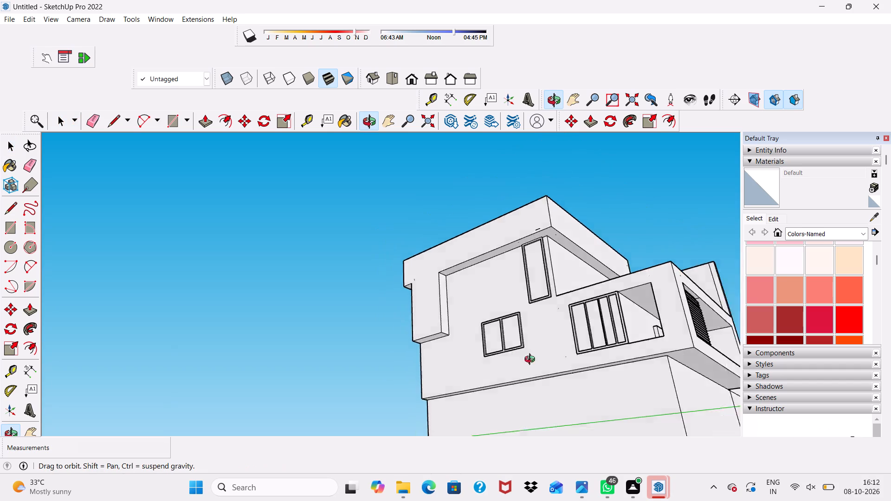
middle_drag(532, 360, 613, 392)
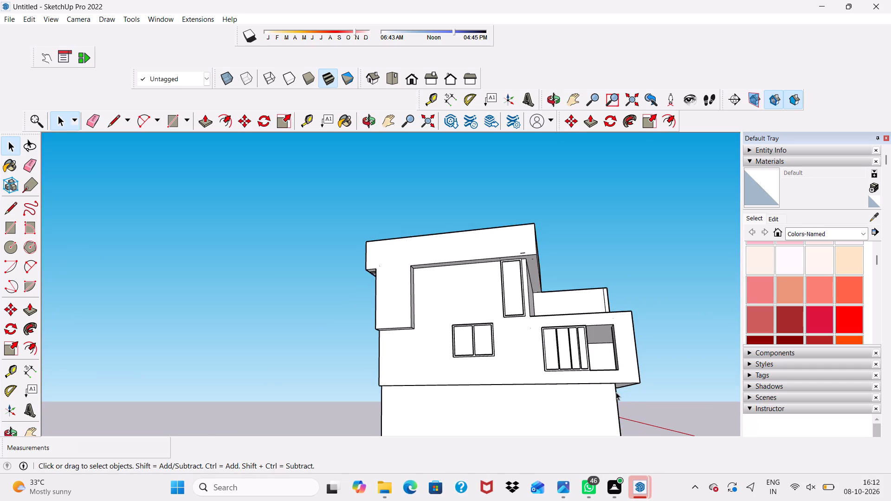
scroll(621, 391, down, 3)
scroll(571, 373, down, 2)
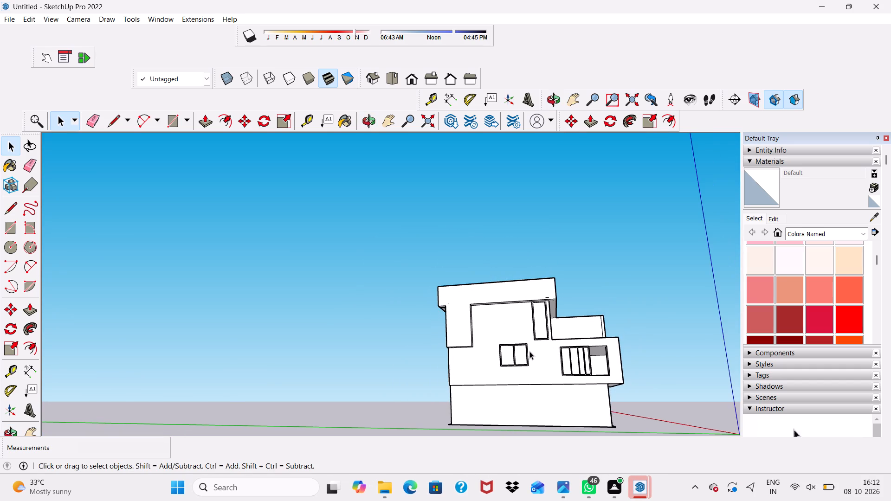
scroll(529, 351, down, 2)
scroll(529, 351, up, 1)
scroll(529, 351, down, 4)
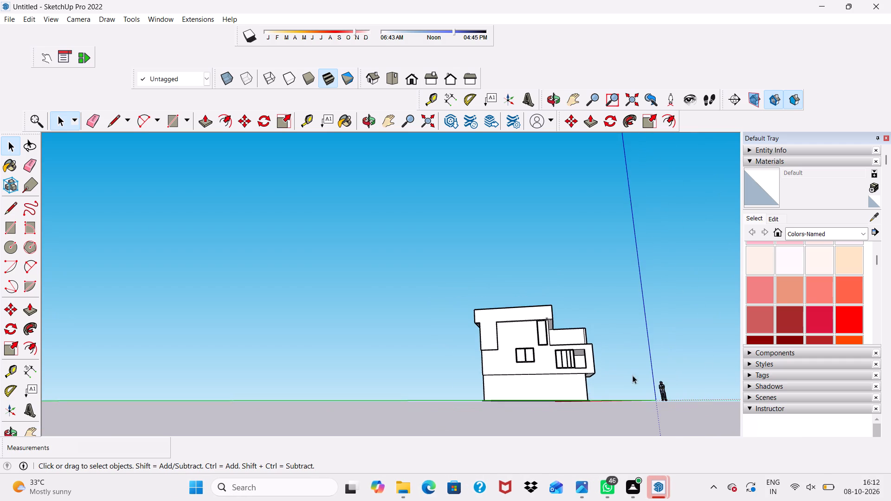
scroll(332, 336, down, 2)
scroll(463, 352, up, 11)
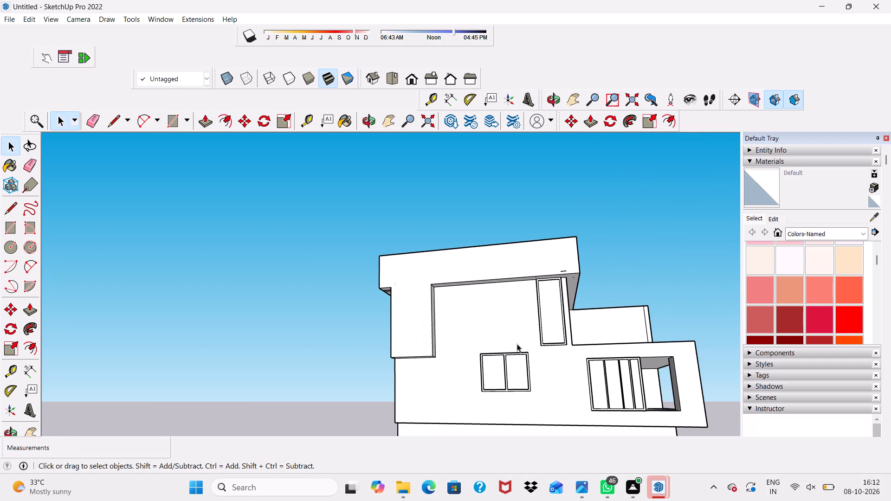
Draw a vertical rectangle about 7' 10" by 4' 15/16" on the side wall just below the corner column.
click(174, 124)
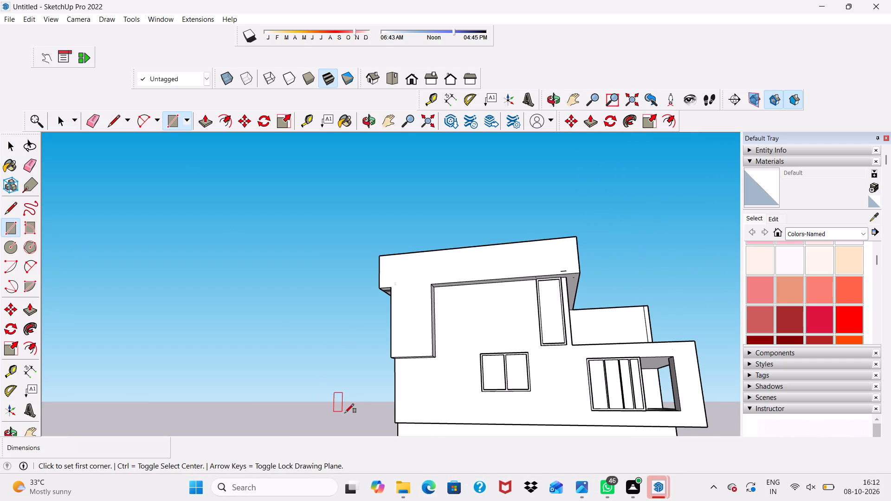
scroll(352, 405, up, 2)
scroll(386, 389, up, 3)
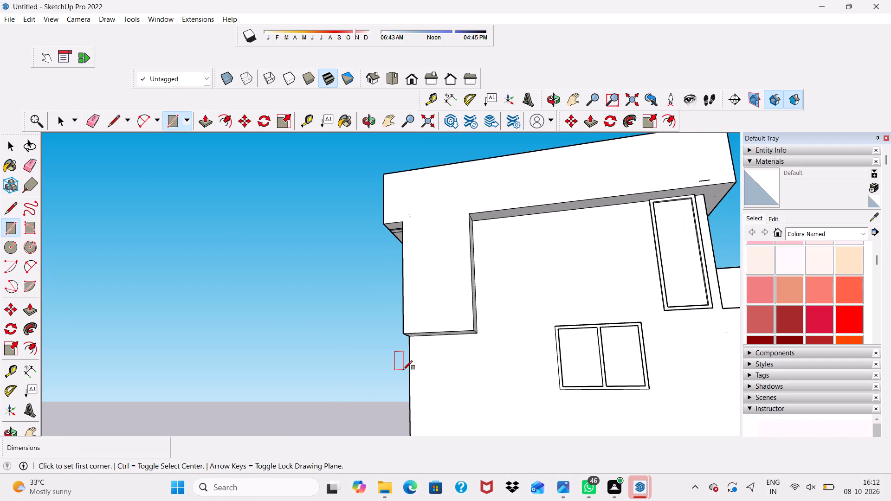
scroll(441, 361, up, 2)
click(438, 347)
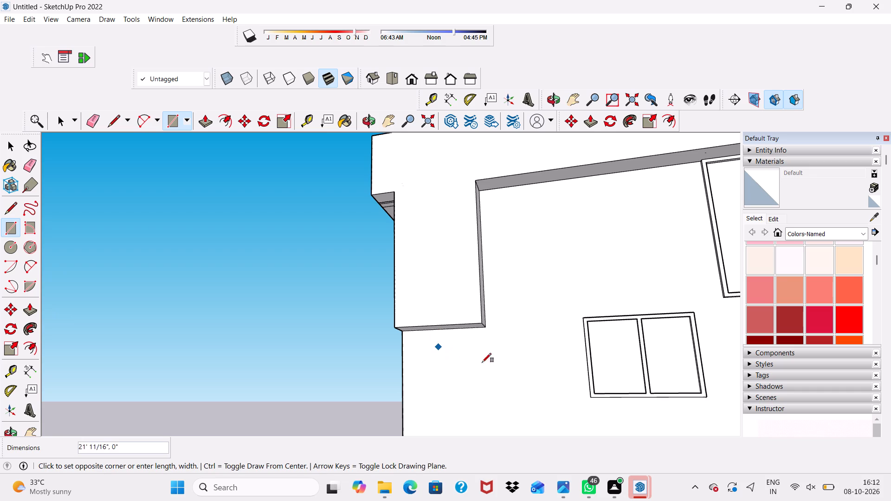
scroll(517, 352, down, 6)
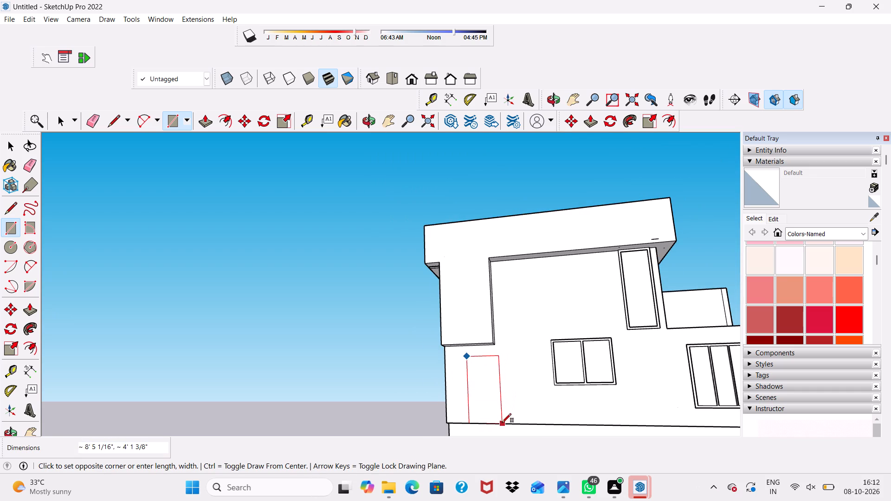
click(502, 419)
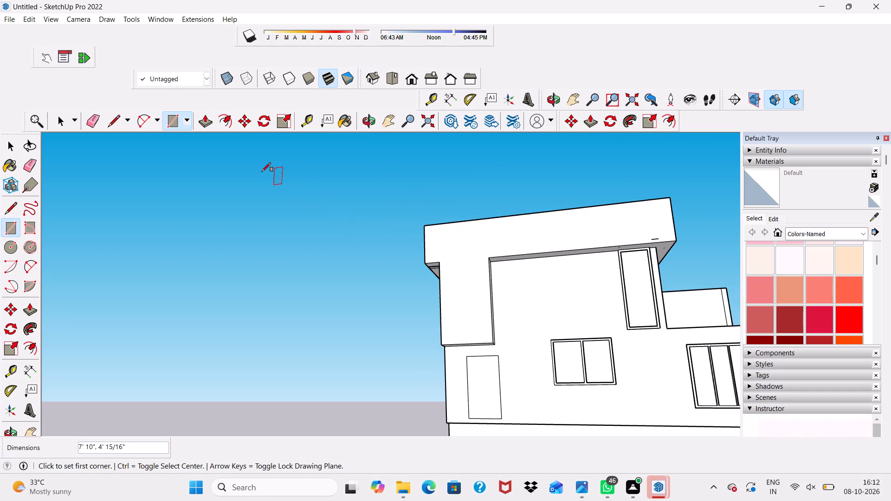
Offset the new rectangle's outline inward by 3" to form the window frame.
click(227, 117)
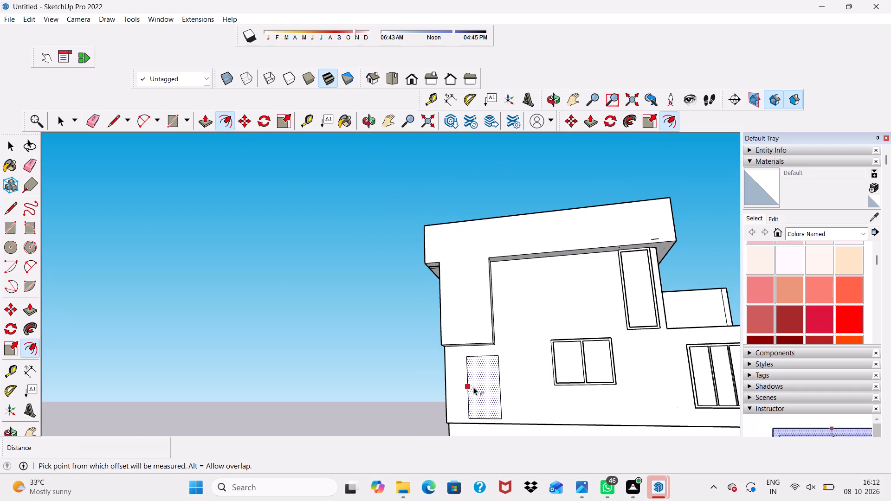
click(473, 387)
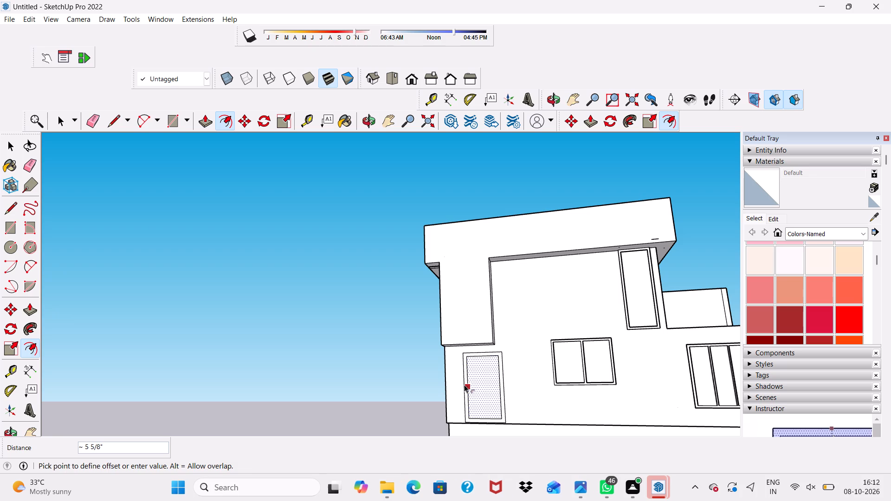
scroll(469, 420, up, 1)
scroll(427, 462, up, 2)
scroll(497, 437, up, 2)
scroll(501, 395, down, 1)
middle_drag(501, 395, 516, 481)
scroll(484, 421, up, 2)
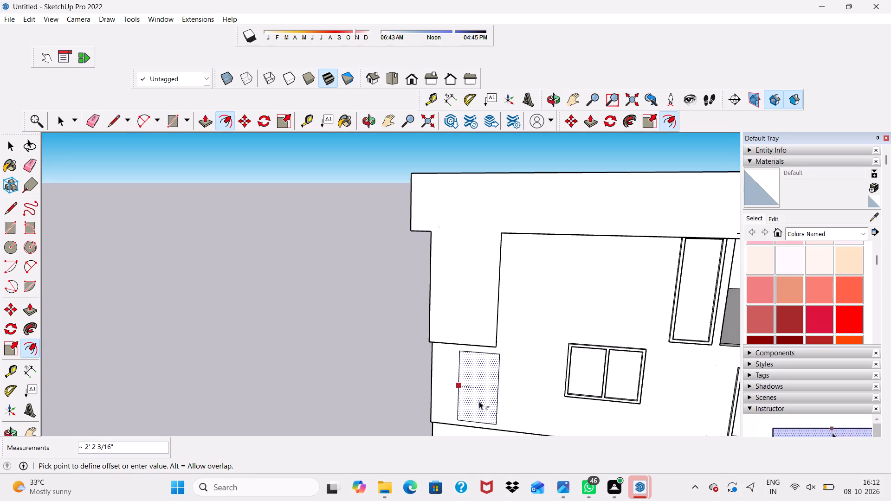
scroll(479, 392, up, 5)
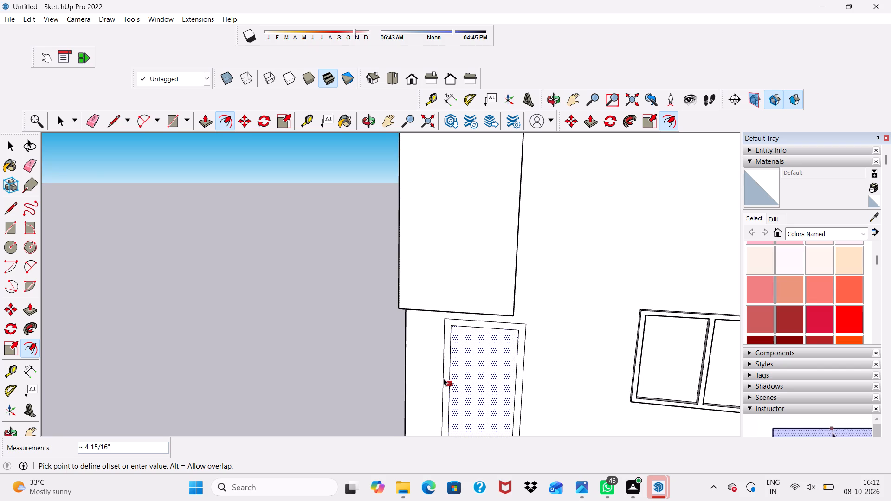
scroll(443, 378, up, 1)
key(3)
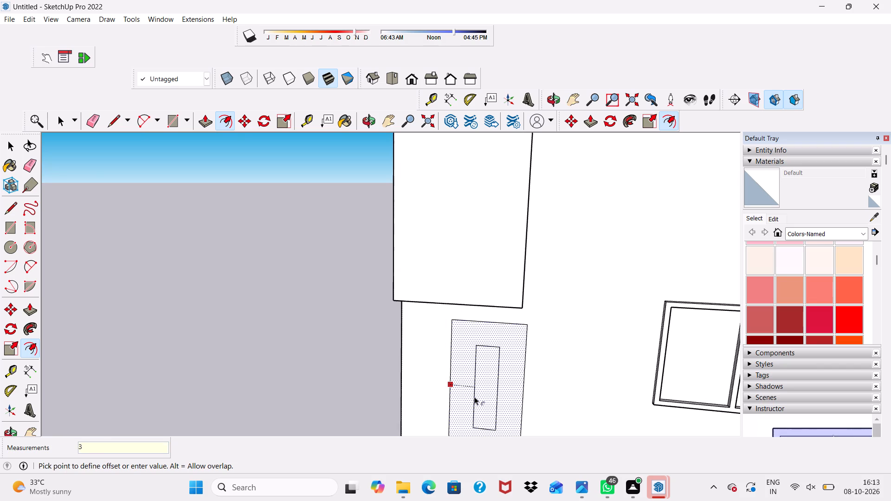
key(shift+quotedbl)
key(Return)
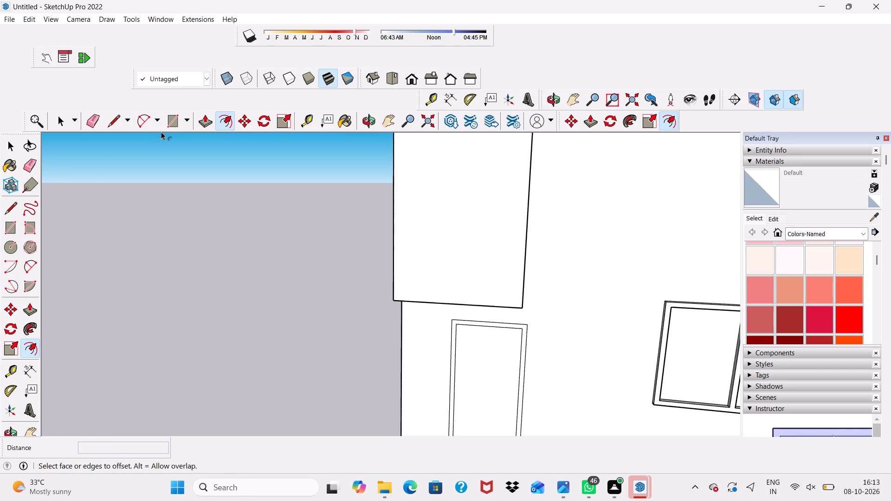
Draw a central vertical mullion rectangle about 2 15/16" wide and 7' 4" high between the inner frame's top and bottom edges.
click(175, 122)
scroll(498, 318, up, 4)
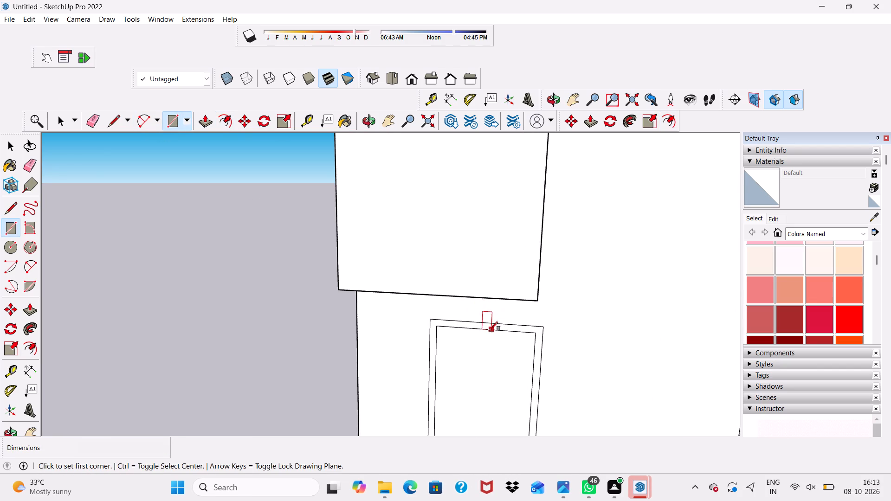
click(483, 329)
scroll(487, 314, down, 9)
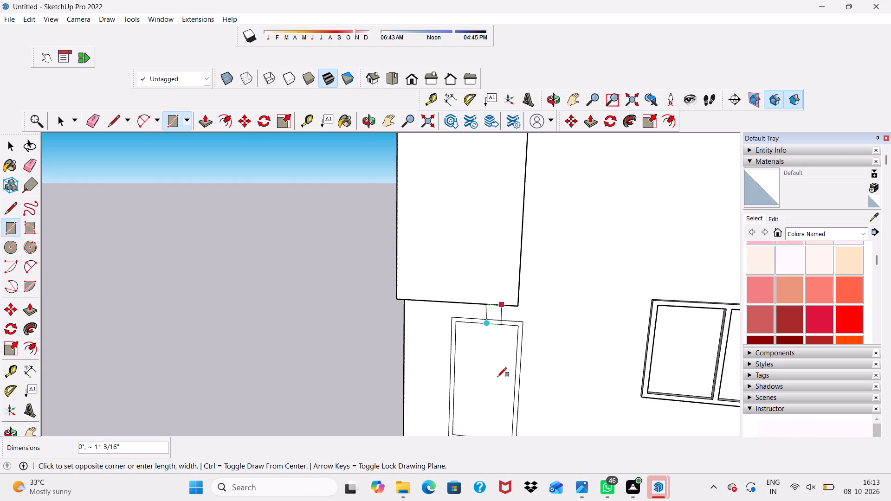
scroll(498, 388, down, 3)
scroll(500, 411, up, 14)
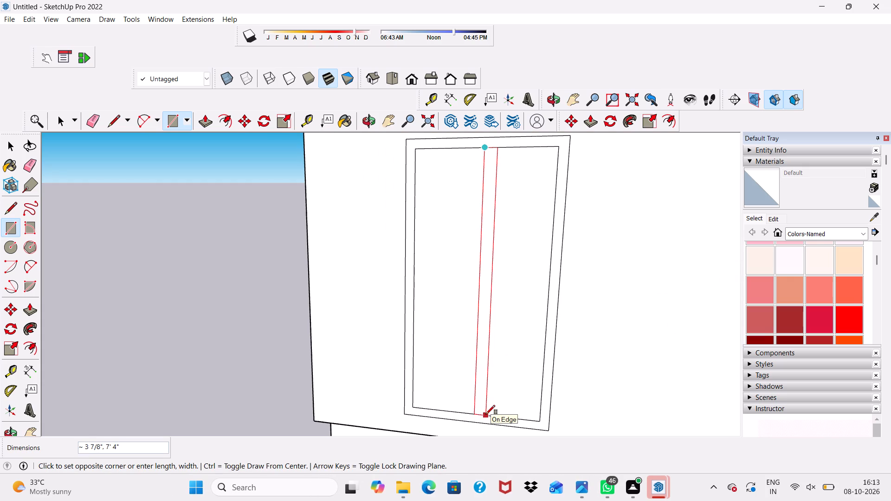
click(483, 414)
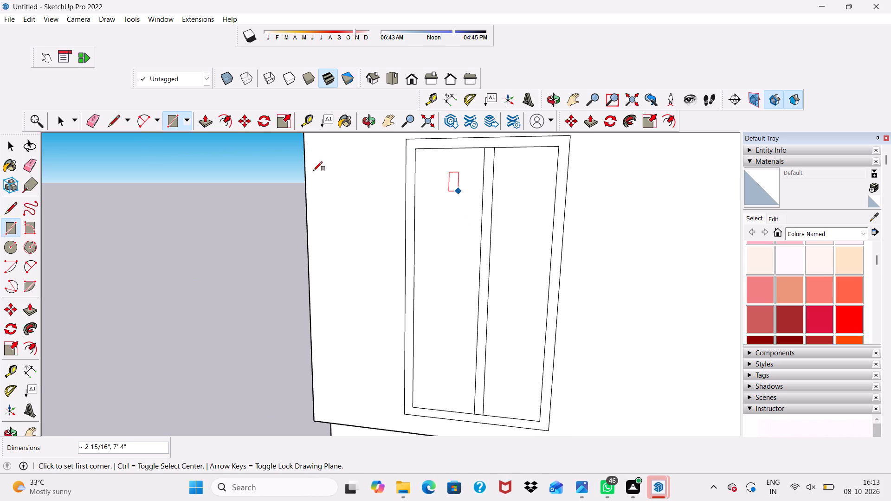
key(space)
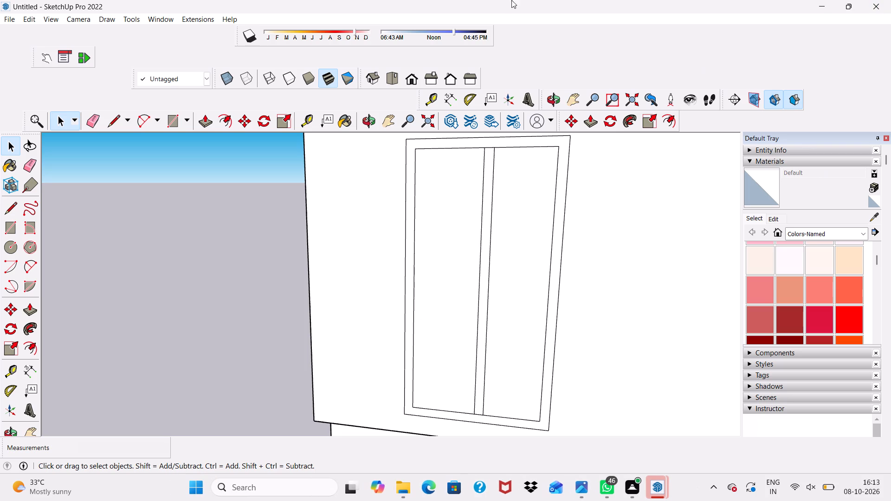
Erase the short edges where the central mullion meets the frame's top and bottom rails.
click(91, 125)
scroll(478, 185, up, 3)
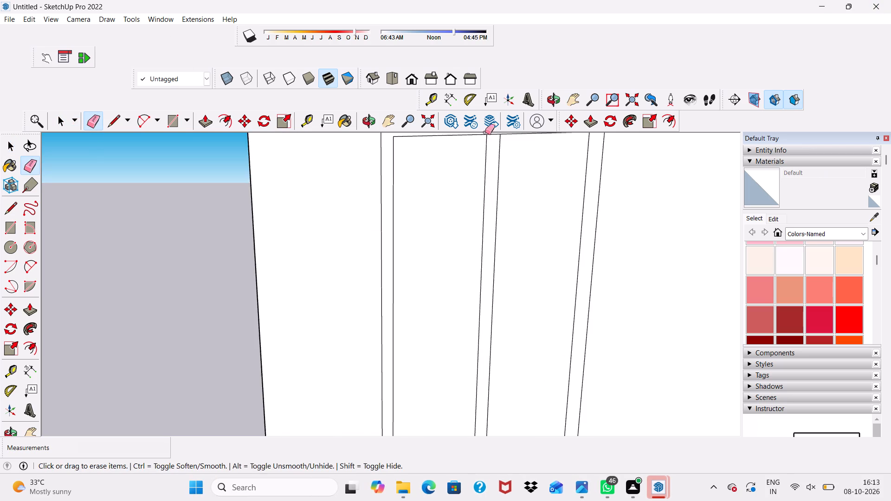
scroll(490, 130, up, 3)
scroll(485, 181, down, 5)
scroll(481, 172, up, 4)
click(491, 154)
scroll(491, 154, down, 1)
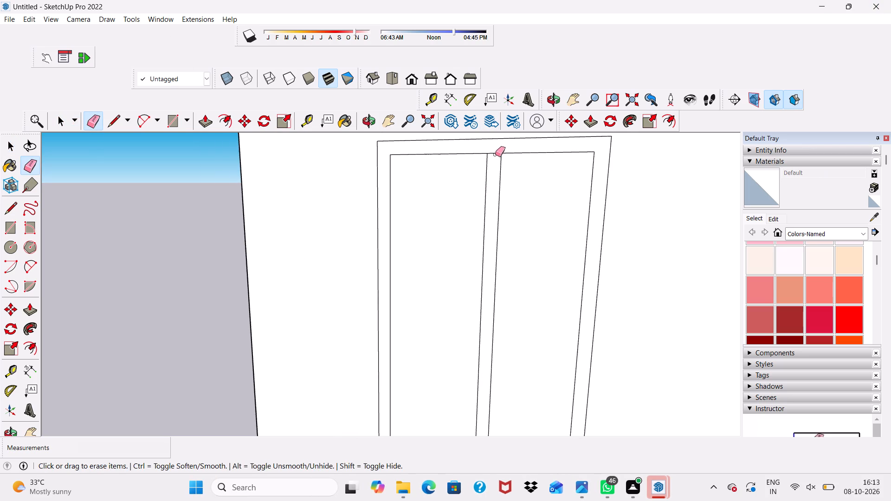
click(495, 154)
drag(496, 148, 496, 155)
scroll(496, 155, down, 6)
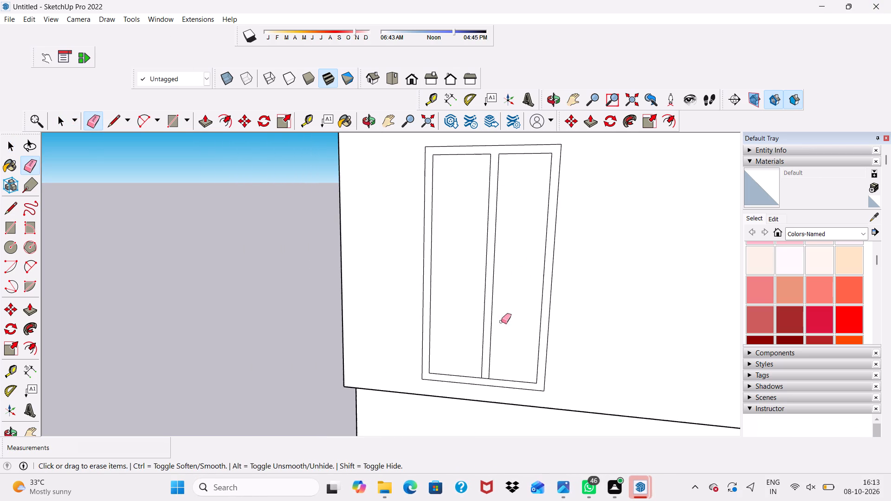
scroll(473, 403, up, 12)
drag(502, 367, 502, 378)
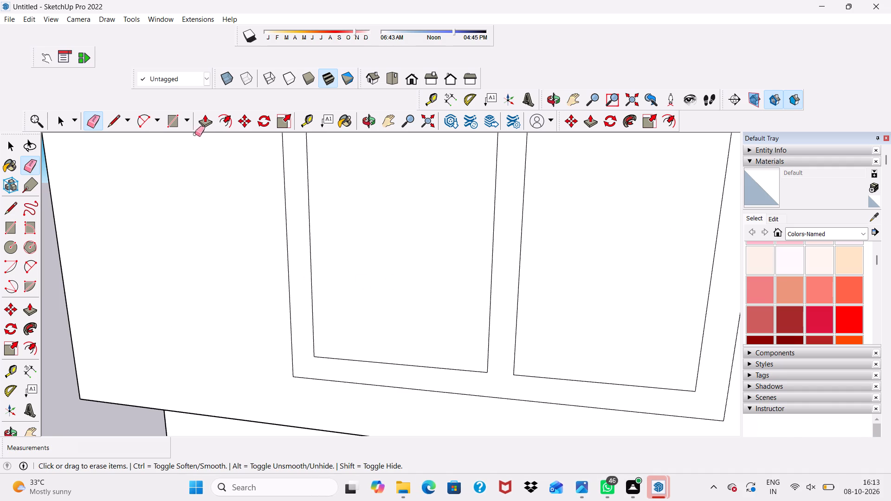
Push/Pull the joined window frame and mullion face outward 3" from the side wall.
click(210, 117)
scroll(295, 302, up, 1)
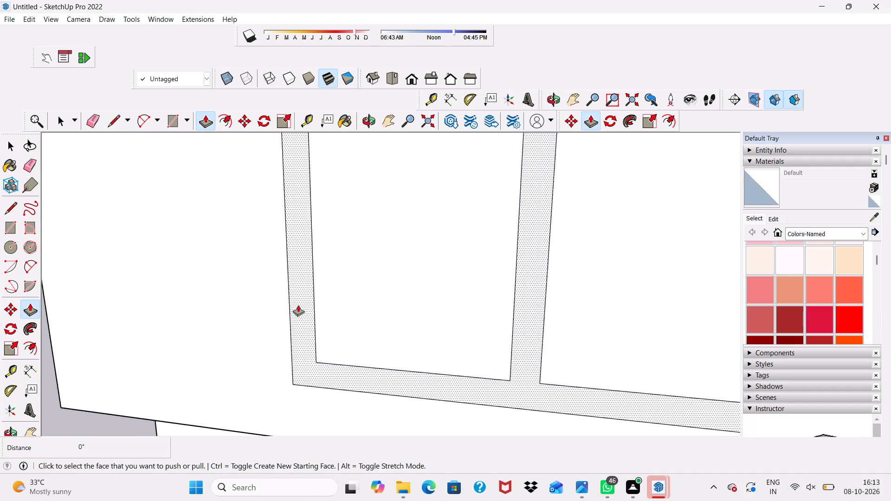
scroll(298, 305, up, 1)
click(298, 305)
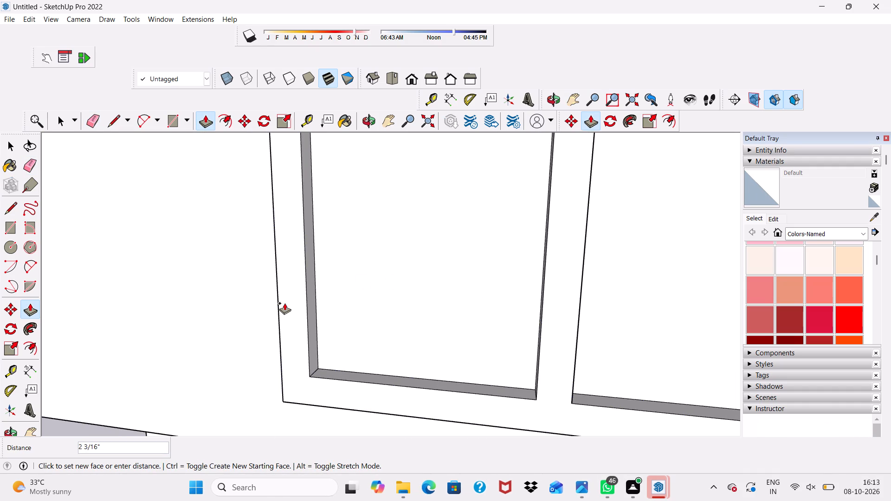
text(3")
key(Return)
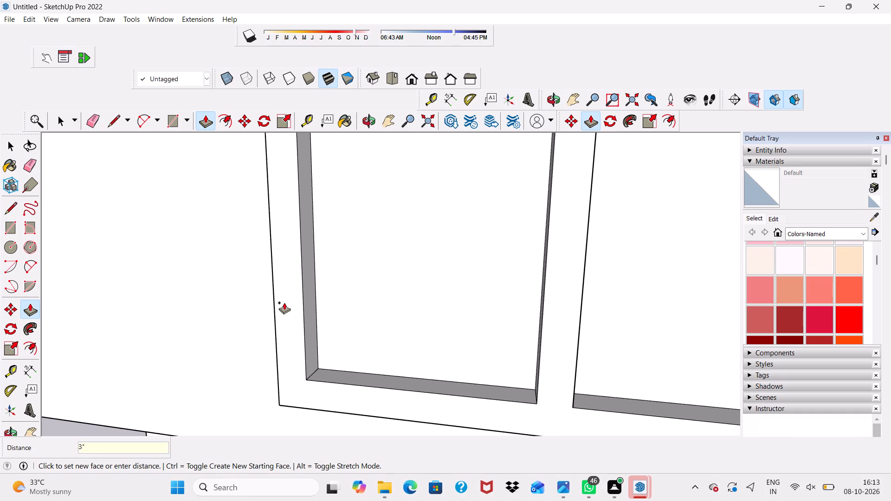
scroll(247, 348, down, 20)
scroll(247, 348, down, 2)
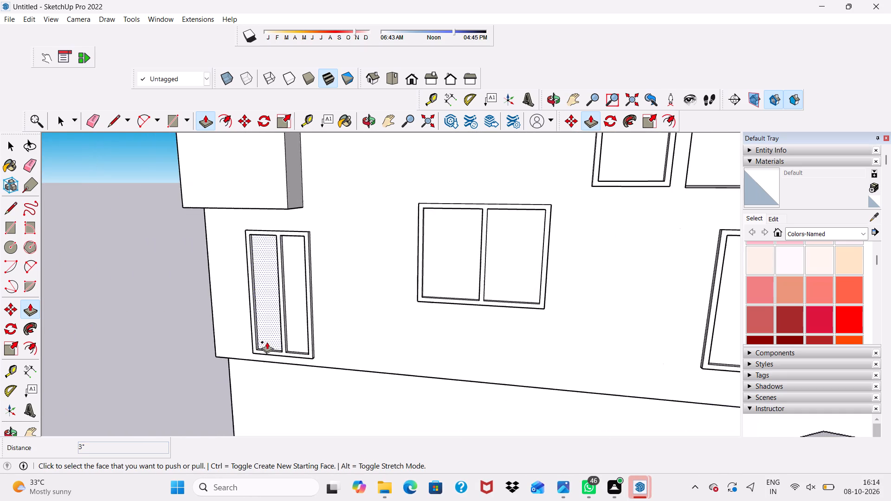
middle_drag(267, 342, 329, 301)
scroll(328, 302, up, 3)
key(space)
Examine the side elevation with the new two-pane window beneath the corner column.
scroll(327, 302, down, 4)
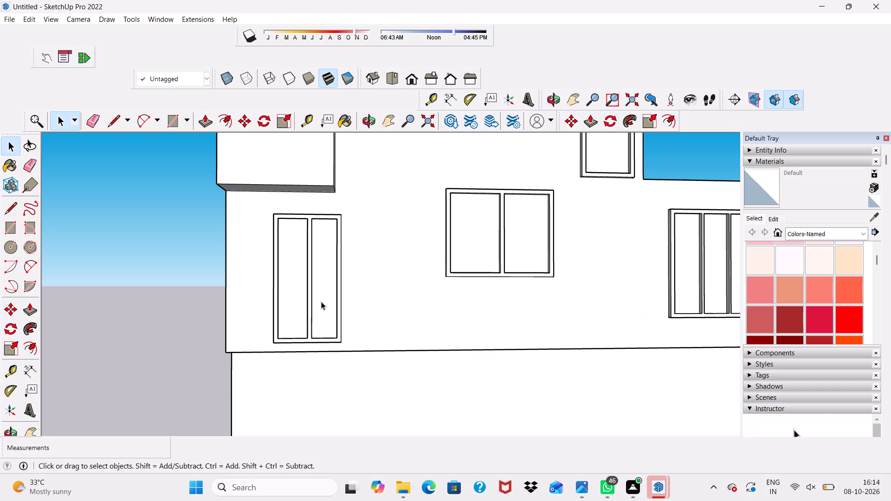
scroll(318, 298, down, 8)
scroll(355, 225, up, 1)
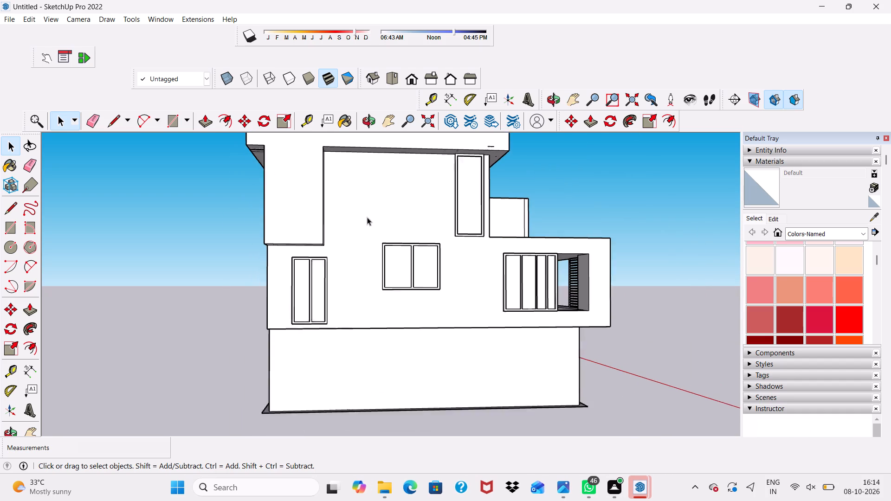
scroll(367, 217, up, 1)
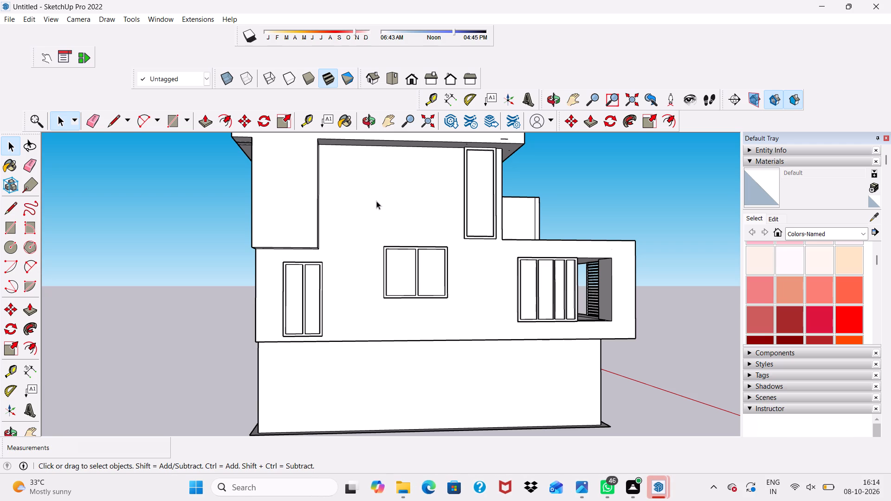
key(space)
scroll(350, 208, up, 3)
scroll(367, 176, down, 5)
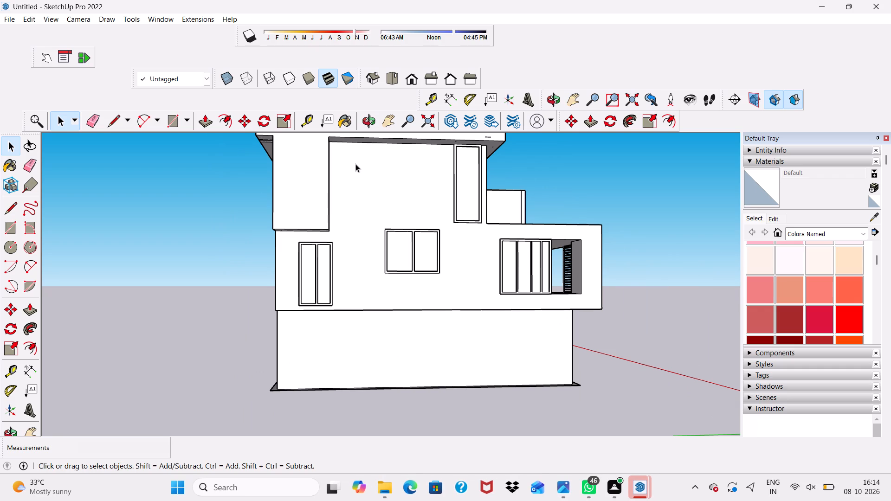
Draw a rectangle about 4' 15/16" wide and 8' 3 1/4" high on the upper side wall beside the corner column.
scroll(357, 200, up, 1)
scroll(349, 152, up, 1)
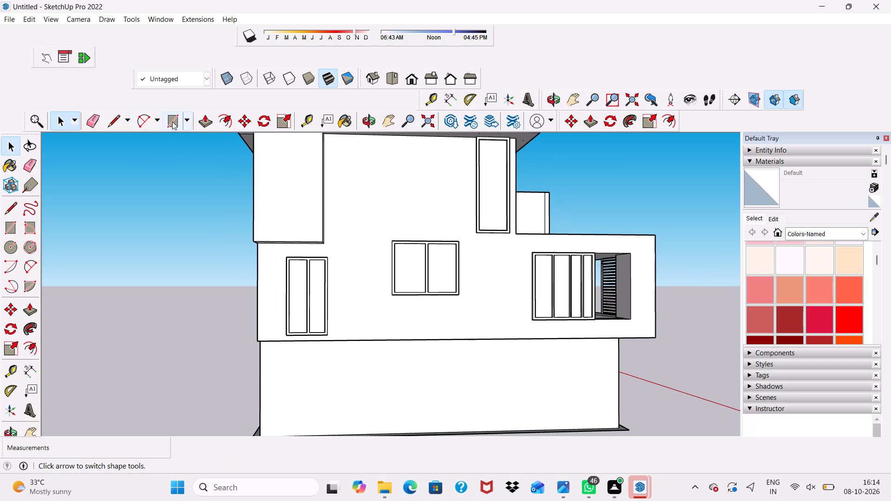
click(172, 122)
scroll(388, 161, up, 4)
middle_drag(380, 159, 344, 195)
scroll(358, 136, down, 1)
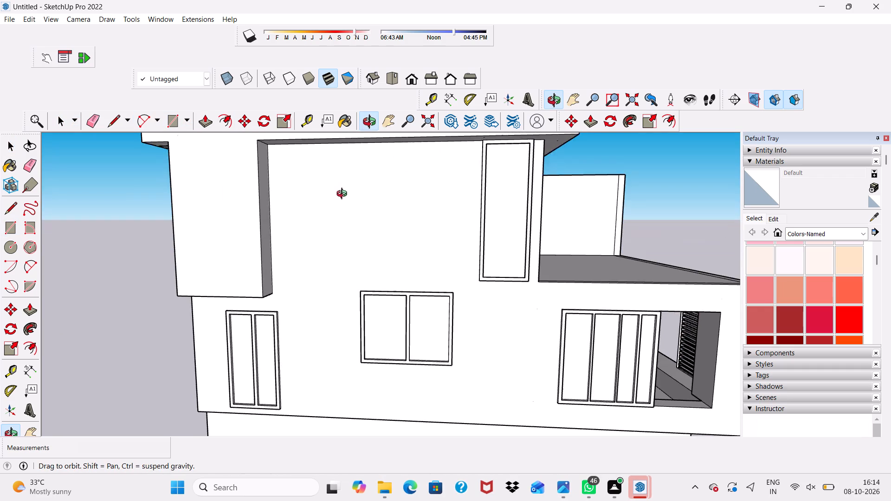
middle_drag(344, 195, 344, 193)
scroll(340, 215, up, 4)
scroll(323, 198, down, 3)
middle_drag(323, 203, 328, 165)
scroll(328, 165, up, 2)
scroll(321, 183, down, 5)
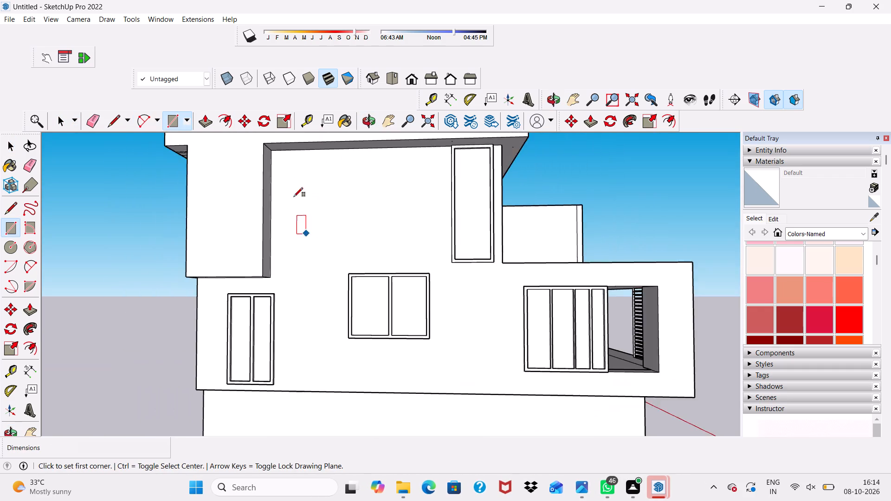
scroll(290, 178, up, 4)
click(283, 150)
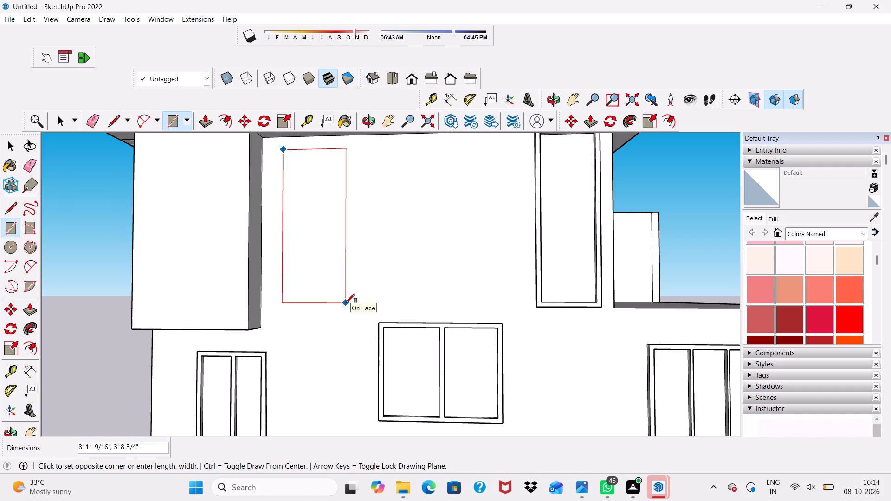
click(352, 291)
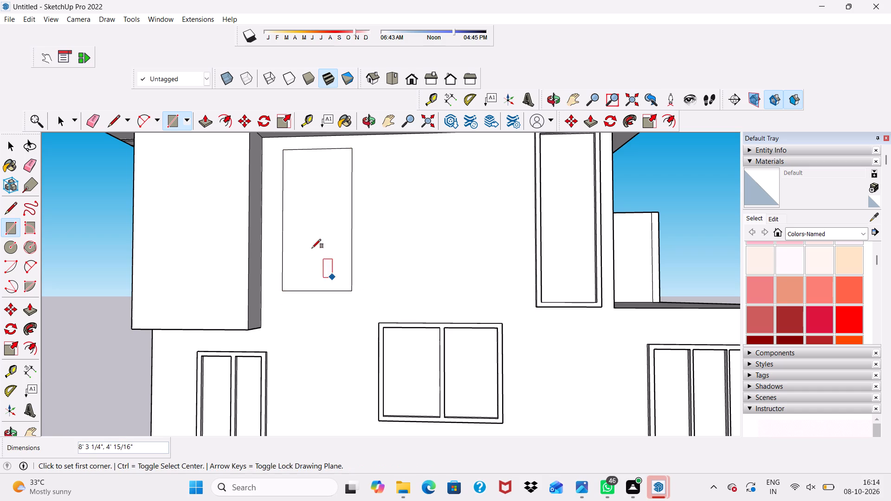
Offset the new window rectangle's outline inward by 3" to form the frame.
click(229, 114)
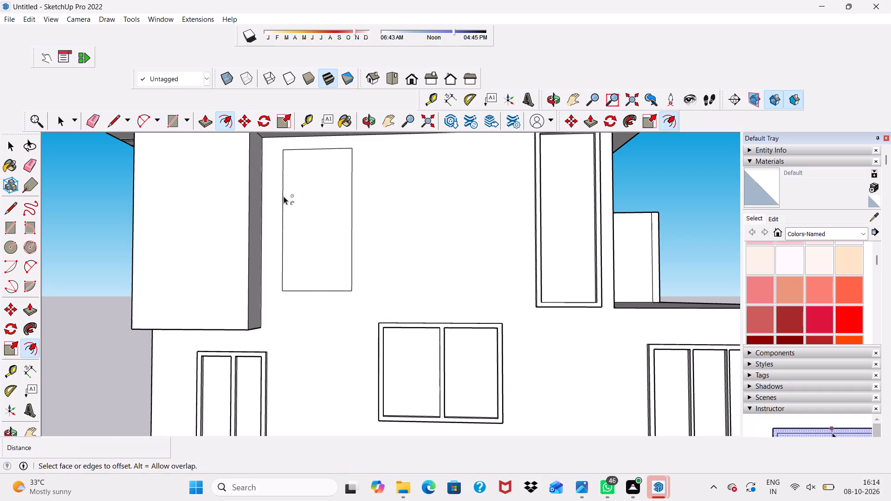
click(290, 199)
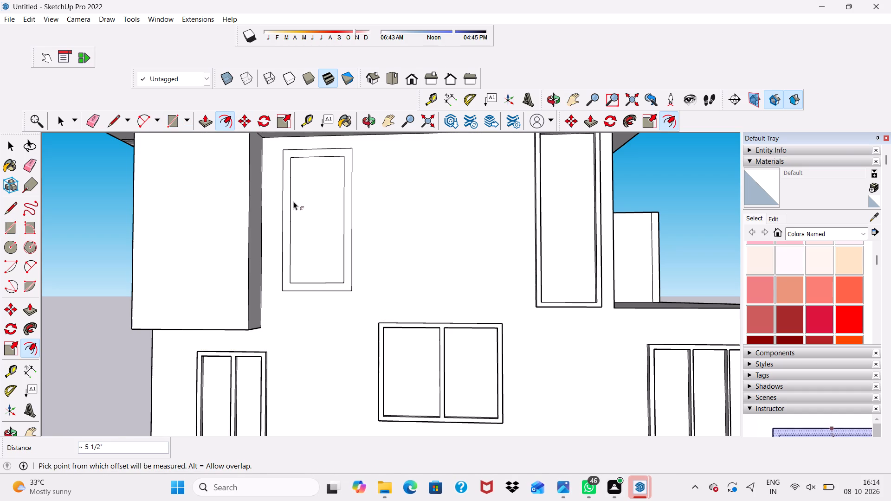
key(ctrl+z)
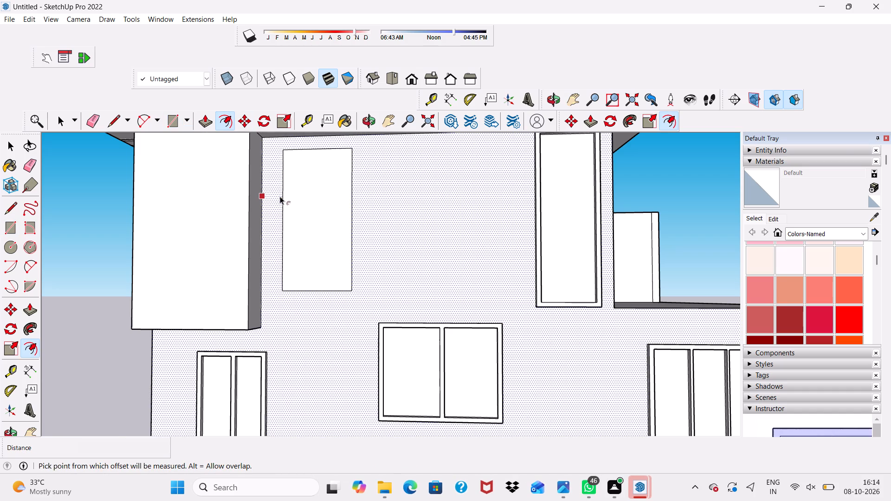
click(284, 198)
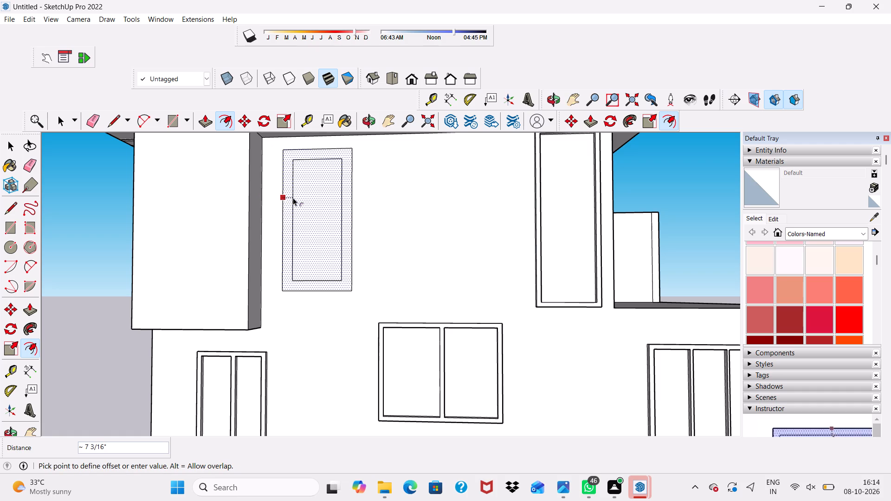
text(3")
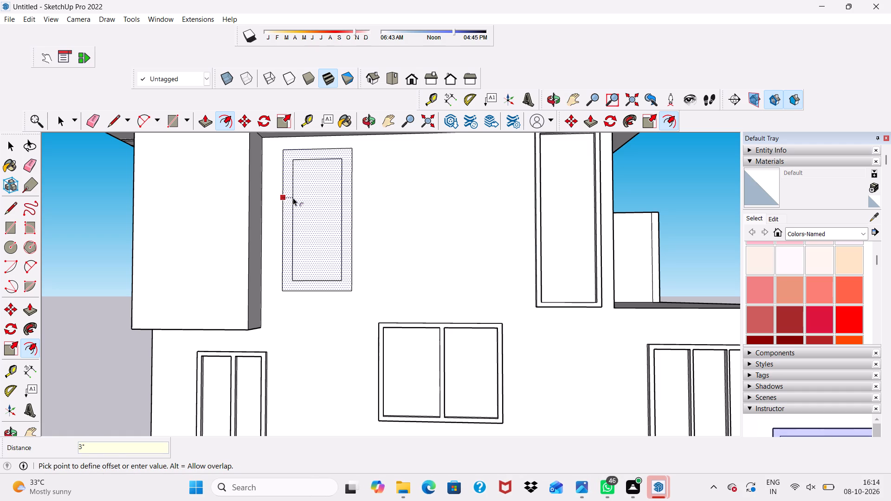
key(Return)
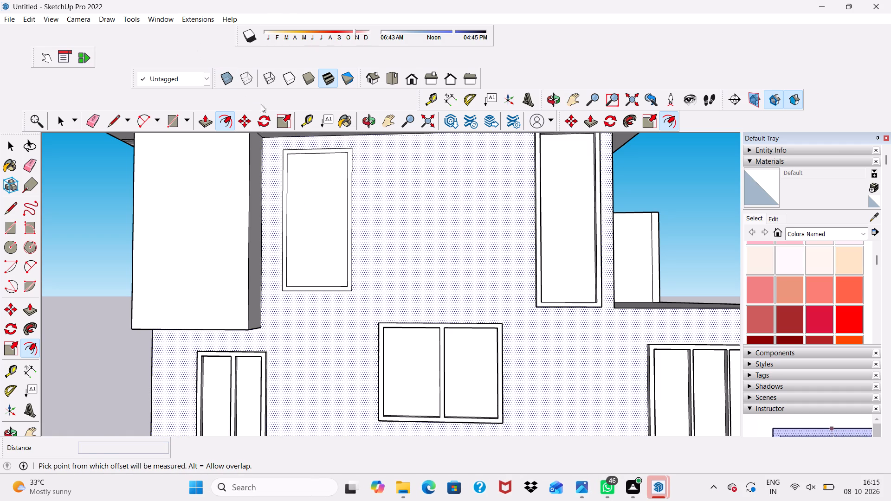
Draw a central vertical mullion rectangle about 2 11/16" wide and 7' 9 1/4" high between the inner frame's top and bottom edges.
click(174, 119)
scroll(249, 119, up, 5)
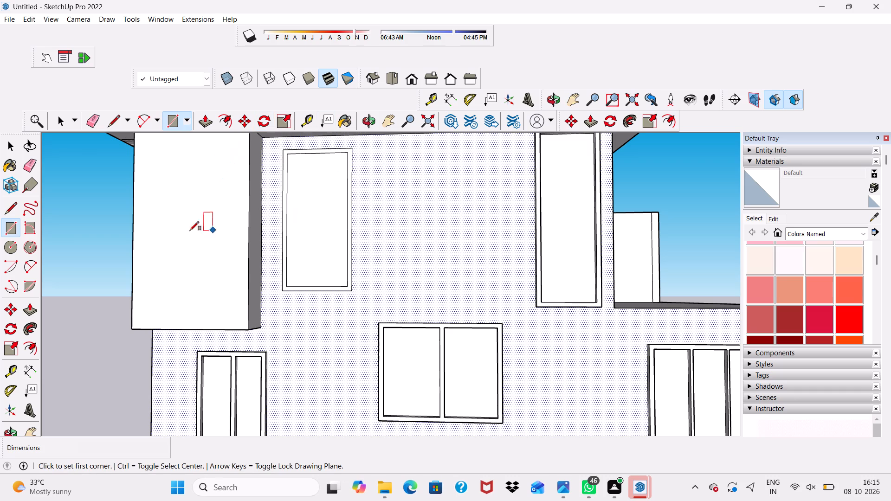
key(space)
click(125, 209)
click(171, 117)
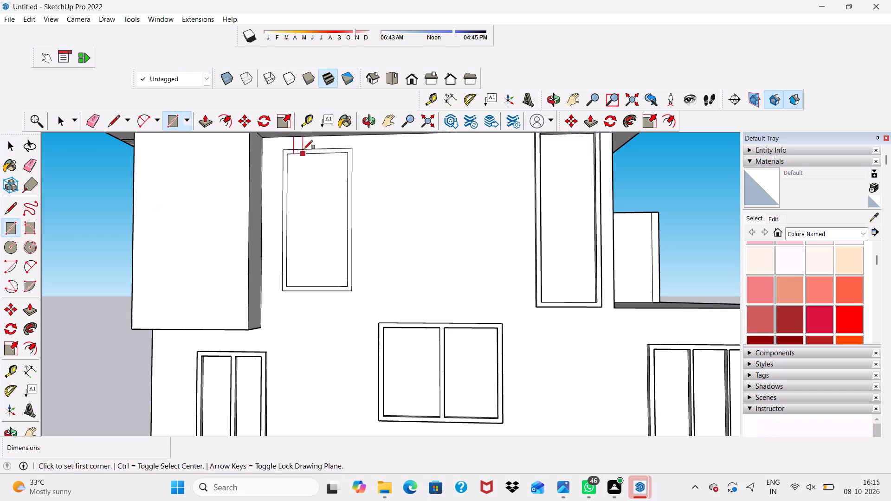
scroll(314, 145, up, 8)
click(312, 164)
scroll(311, 140, down, 7)
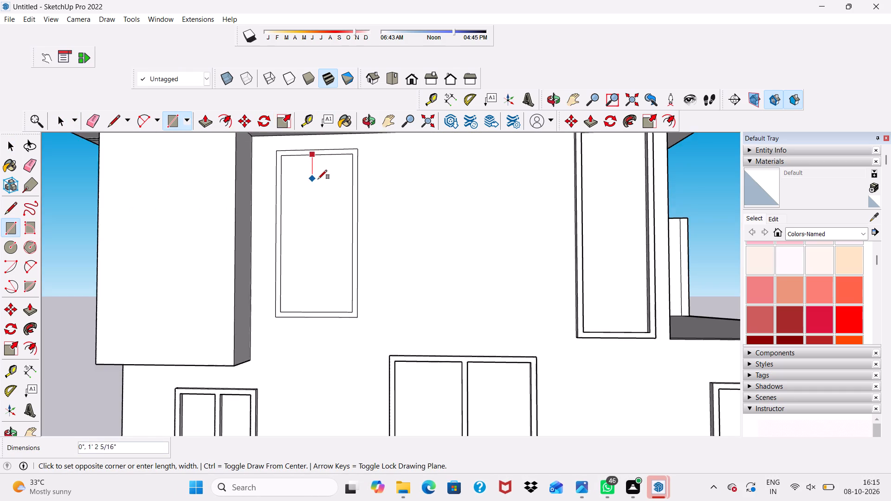
scroll(307, 167, down, 6)
scroll(292, 227, up, 6)
scroll(330, 252, up, 3)
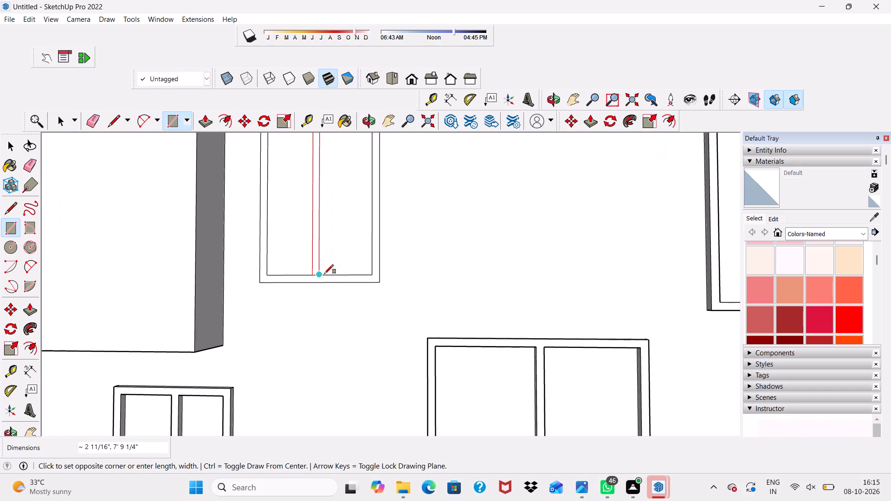
scroll(324, 274, up, 3)
click(324, 274)
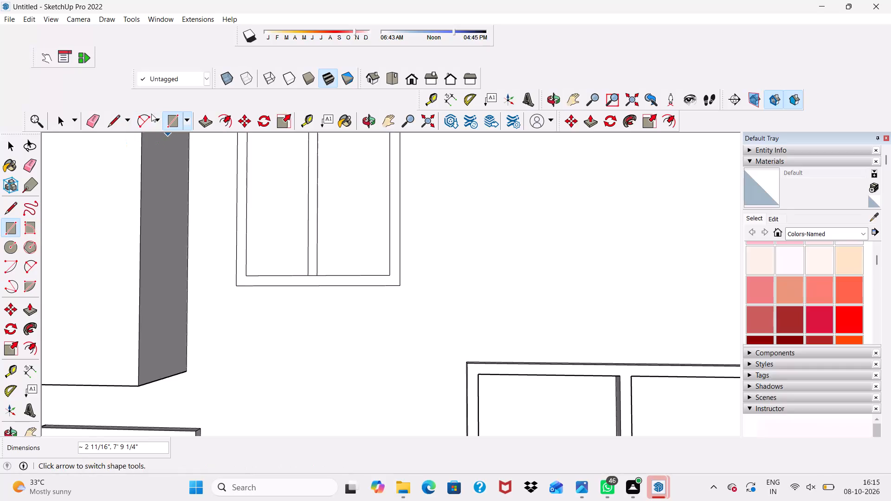
Erase the short edges where the upper window's mullion meets the frame's bottom and top rails.
click(88, 116)
scroll(256, 228, up, 7)
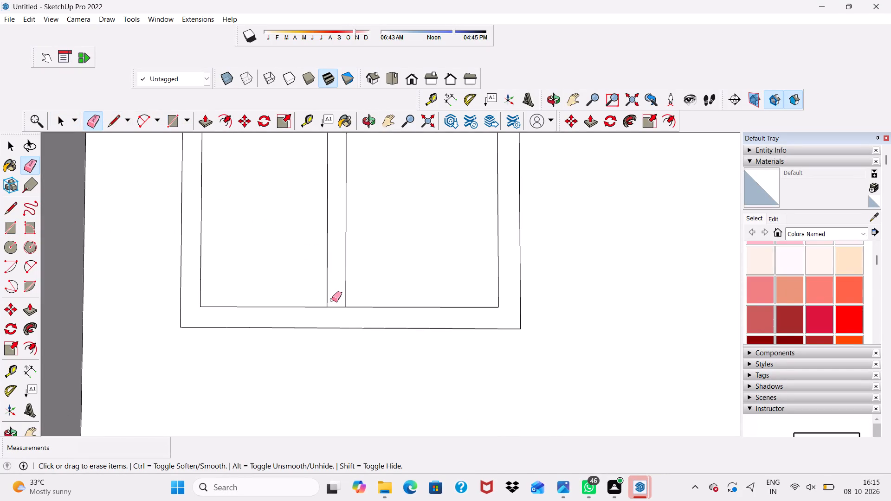
drag(332, 301, 338, 316)
scroll(333, 302, down, 16)
scroll(278, 205, up, 2)
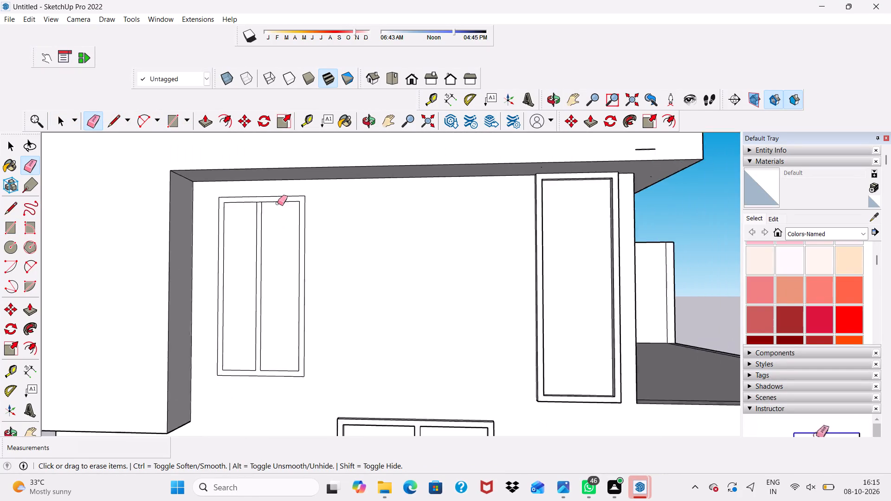
scroll(278, 203, up, 19)
drag(230, 199, 232, 209)
scroll(232, 209, down, 2)
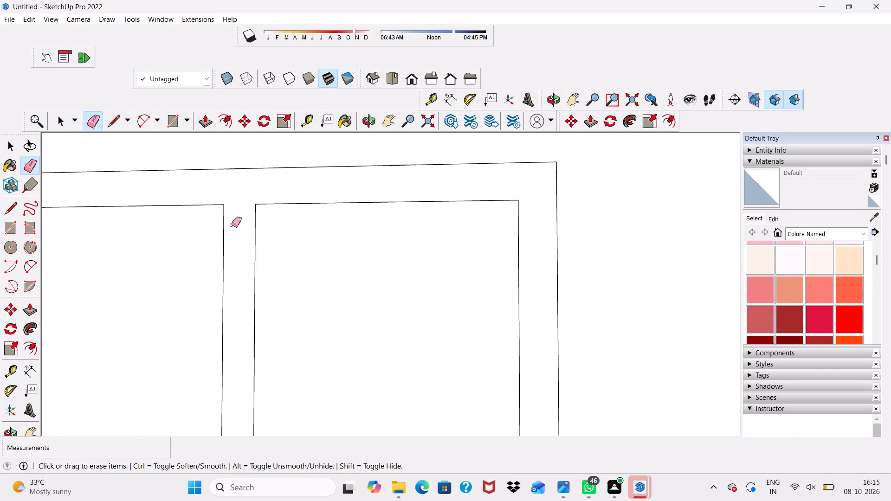
Push/Pull the joined upper window frame and mullion face outward 3" from the side wall.
scroll(232, 225, down, 5)
scroll(238, 218, up, 1)
key(space)
click(236, 194)
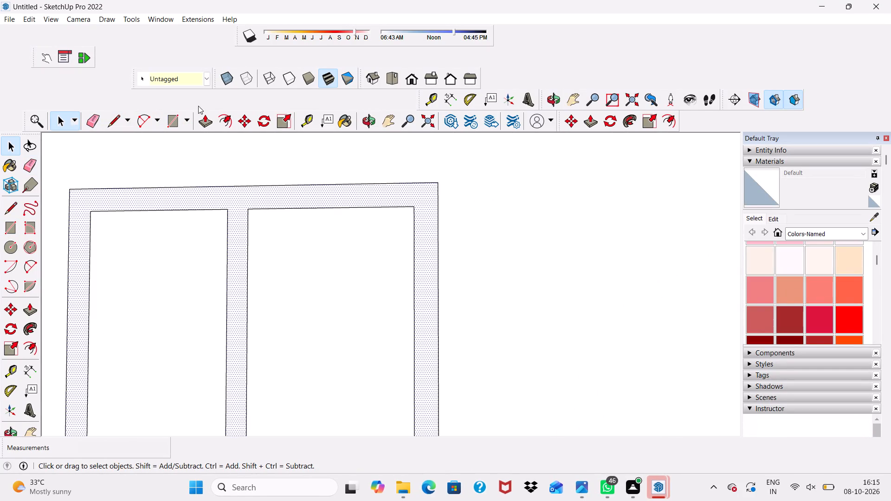
click(204, 118)
click(232, 192)
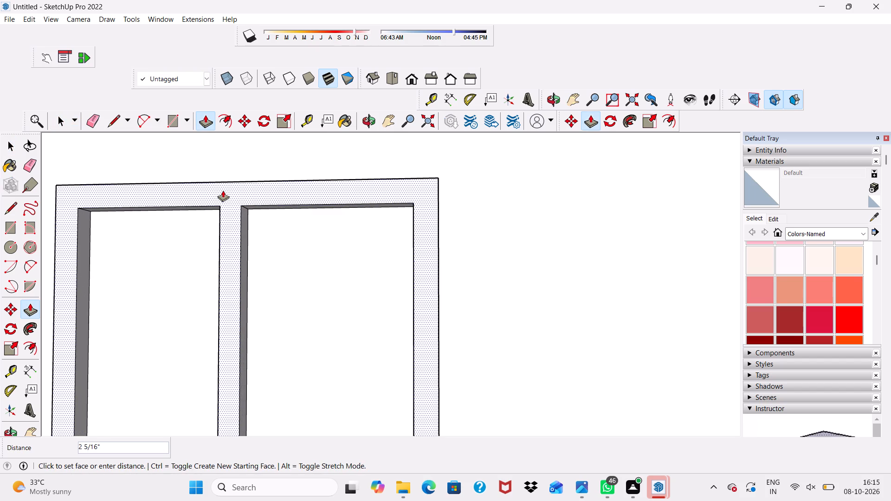
key(3)
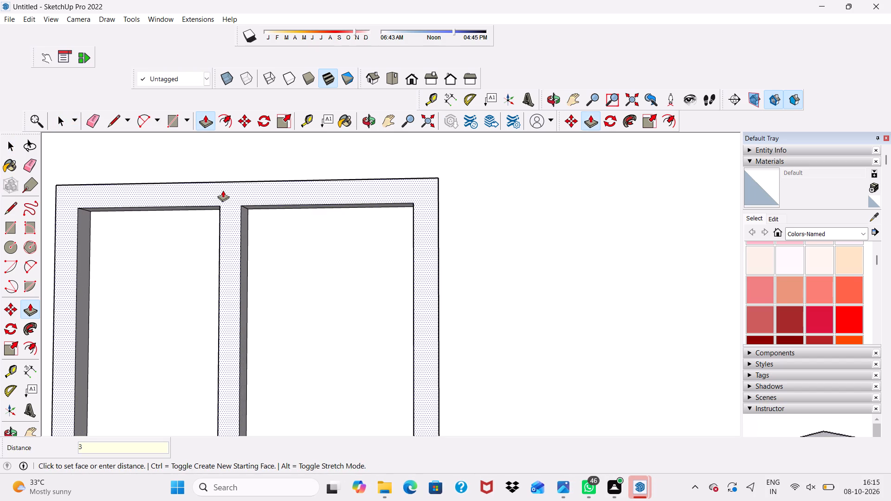
key(shift+quotedbl)
key(Return)
Examine the side elevation with the new upper two-pane window, and come round to the front elevation.
scroll(223, 190, down, 12)
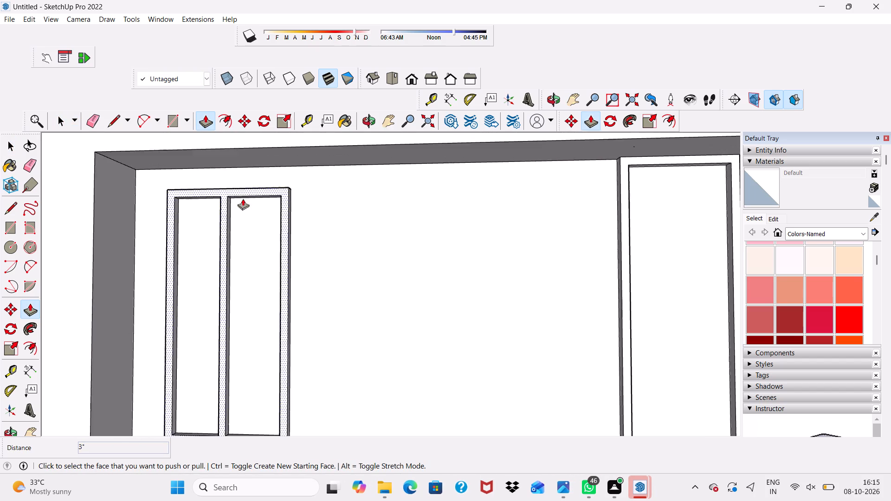
scroll(243, 199, down, 13)
middle_drag(218, 219, 171, 239)
scroll(116, 238, up, 1)
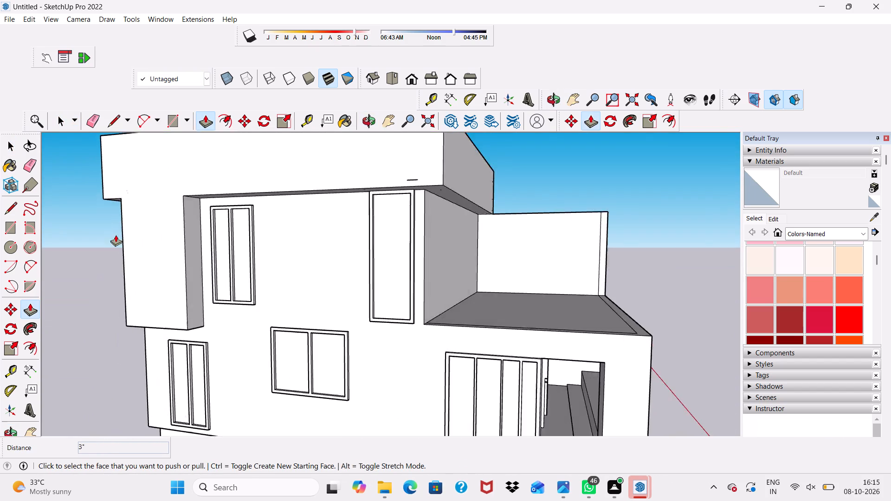
scroll(116, 235, down, 5)
scroll(275, 187, up, 1)
scroll(282, 188, down, 4)
scroll(289, 242, up, 1)
scroll(285, 221, down, 5)
scroll(285, 226, up, 2)
middle_drag(285, 225, 235, 215)
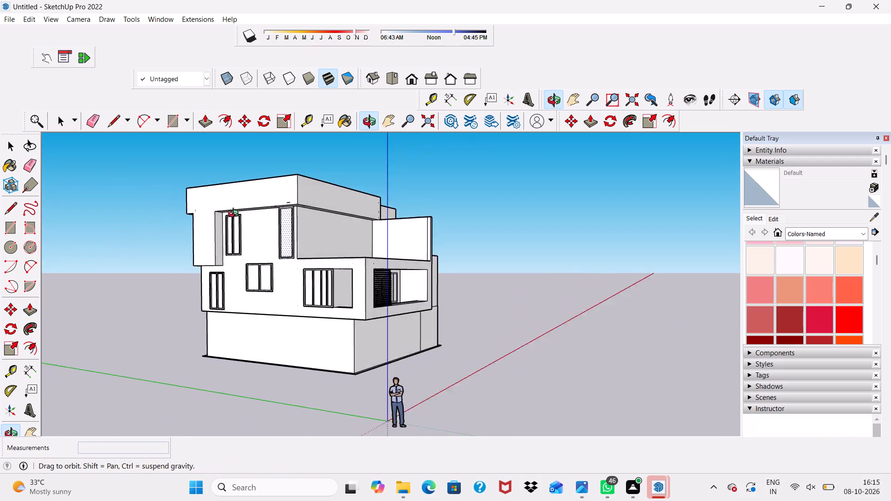
middle_drag(235, 215, 40, 232)
scroll(433, 227, up, 2)
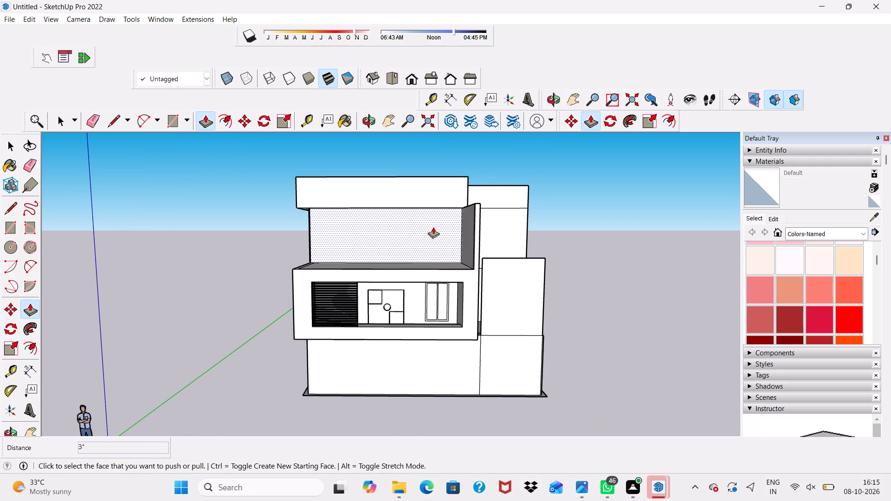
Examine the front terrace's border strip and the upper-floor wall beneath the roof overhang.
scroll(433, 227, up, 5)
scroll(433, 227, down, 4)
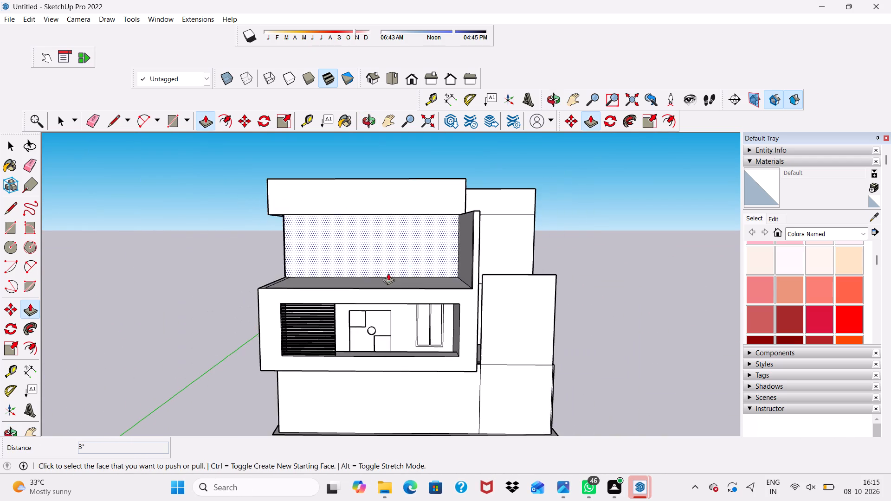
middle_drag(388, 273, 387, 339)
scroll(340, 353, up, 14)
scroll(306, 280, down, 3)
middle_drag(306, 280, 313, 284)
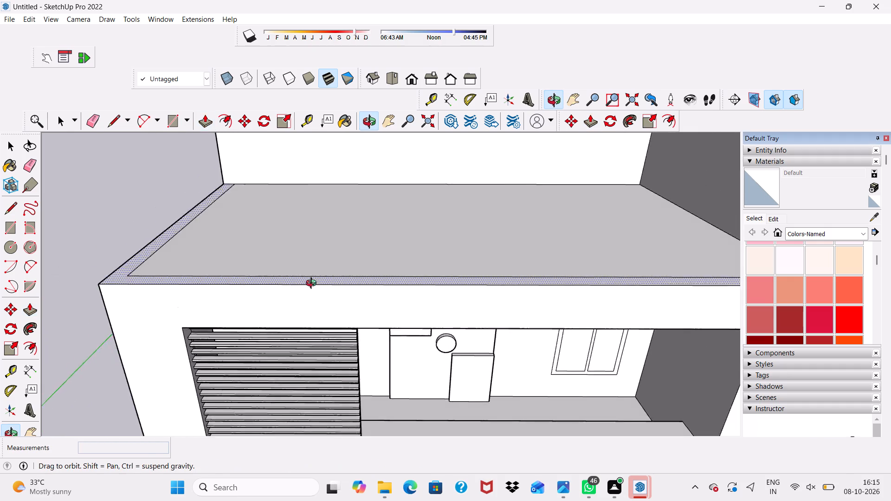
middle_drag(313, 284, 296, 334)
scroll(293, 333, up, 3)
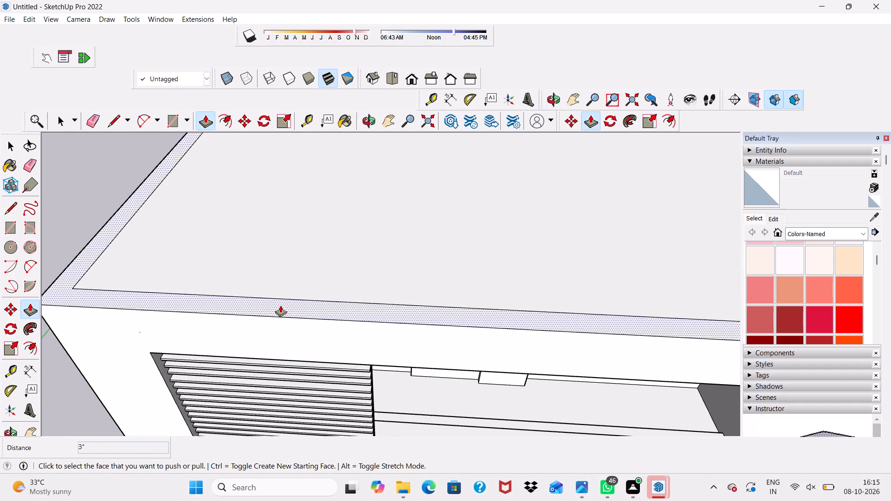
key(space)
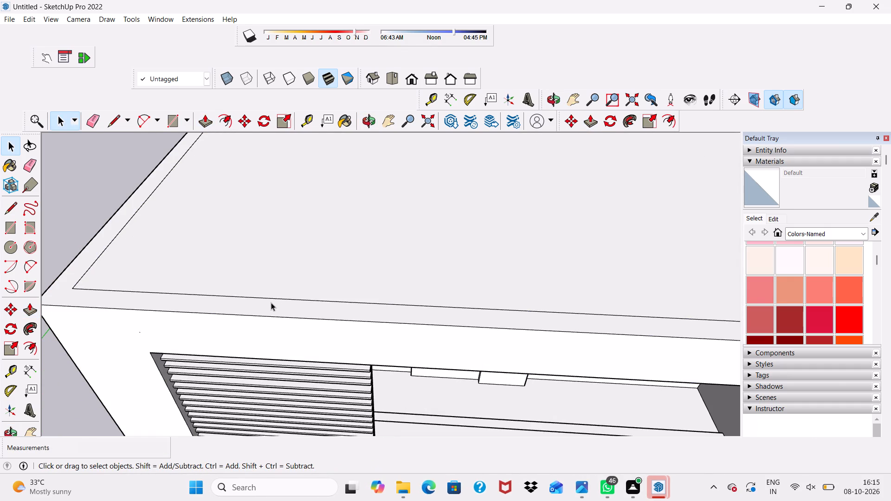
scroll(256, 283, down, 4)
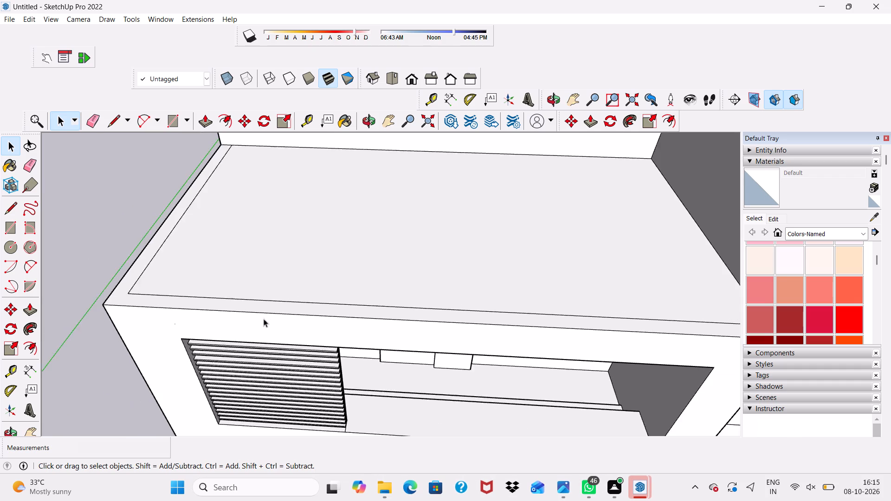
scroll(264, 319, down, 15)
middle_drag(291, 203, 310, 126)
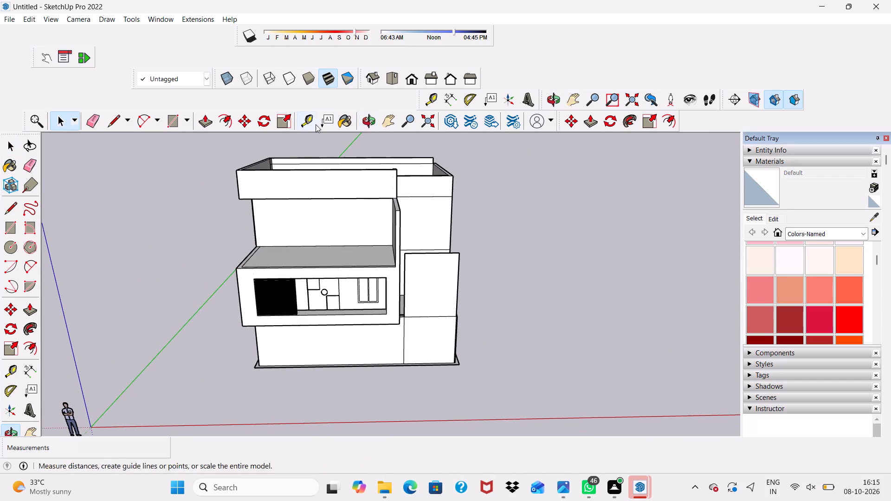
scroll(317, 124, up, 12)
scroll(291, 217, up, 2)
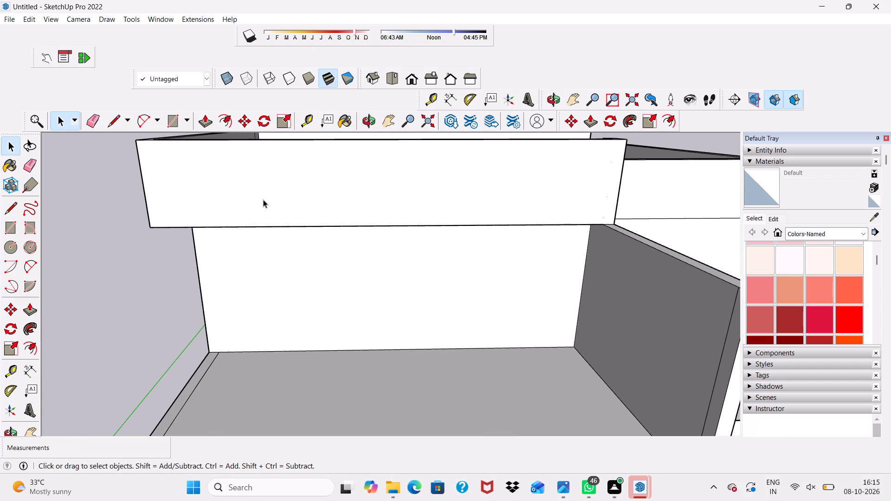
Draw a square about 1' 3" wide on the front roof fascia, standing on its bottom edge above the terrace.
click(176, 121)
scroll(262, 203, down, 7)
middle_drag(288, 180, 297, 151)
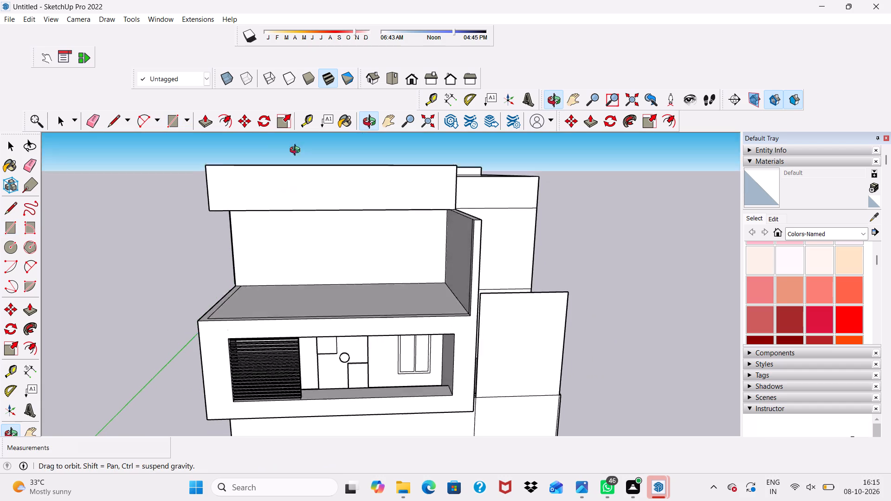
middle_drag(297, 151, 298, 148)
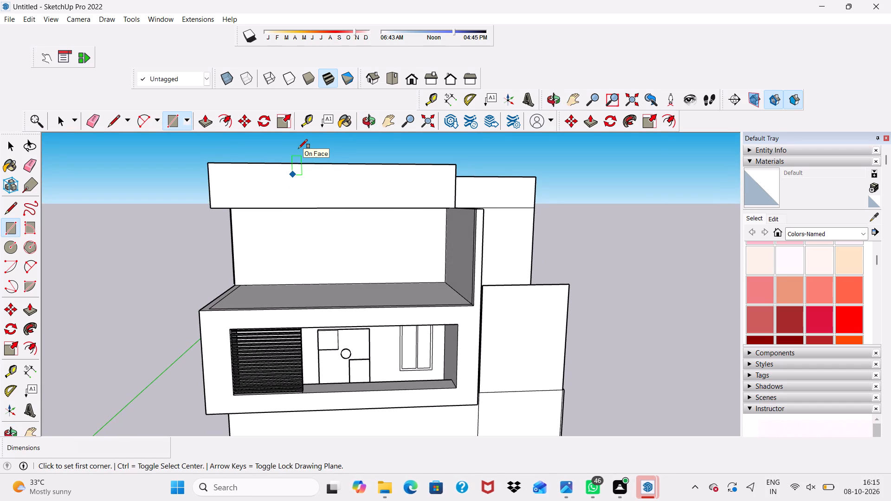
click(270, 206)
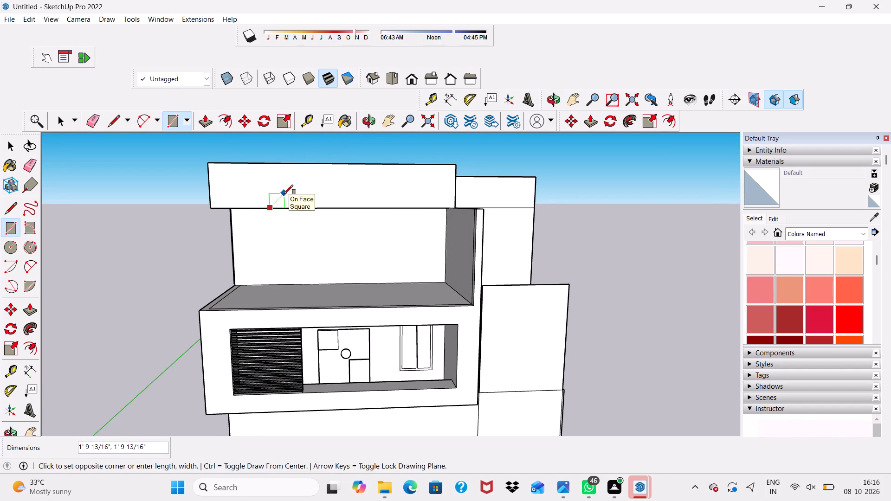
click(280, 199)
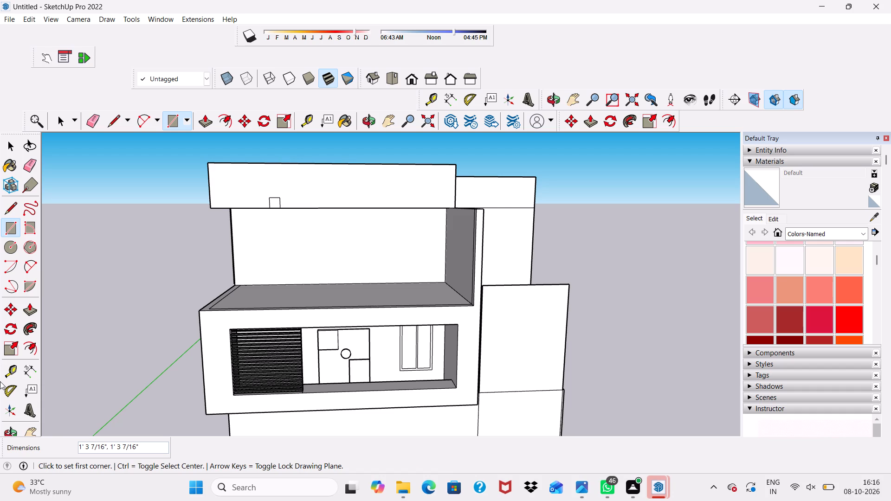
scroll(0, 323, up, 1)
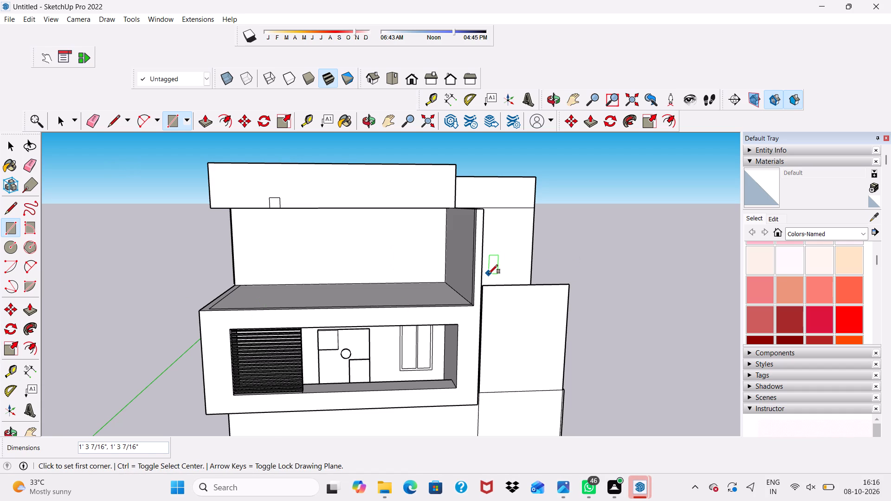
Copy the square along the fascia's bottom edge at about 1' 8" spacing and array it to seven copies.
key(space)
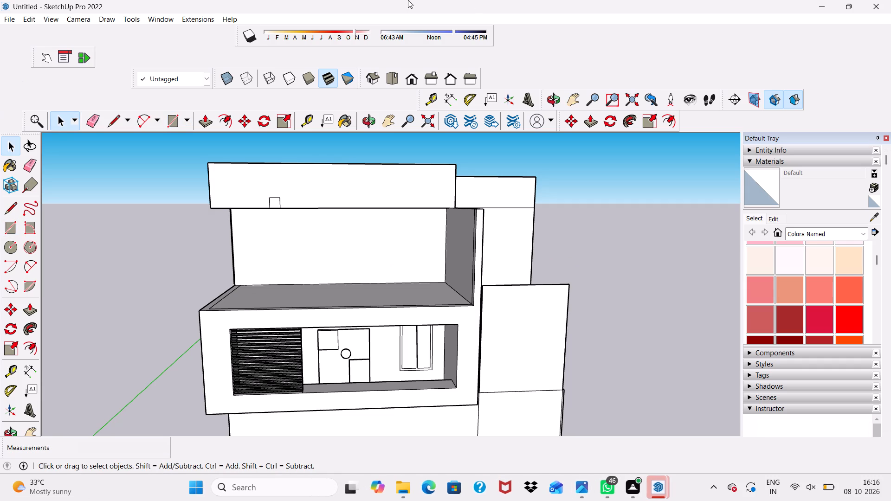
double_click(274, 199)
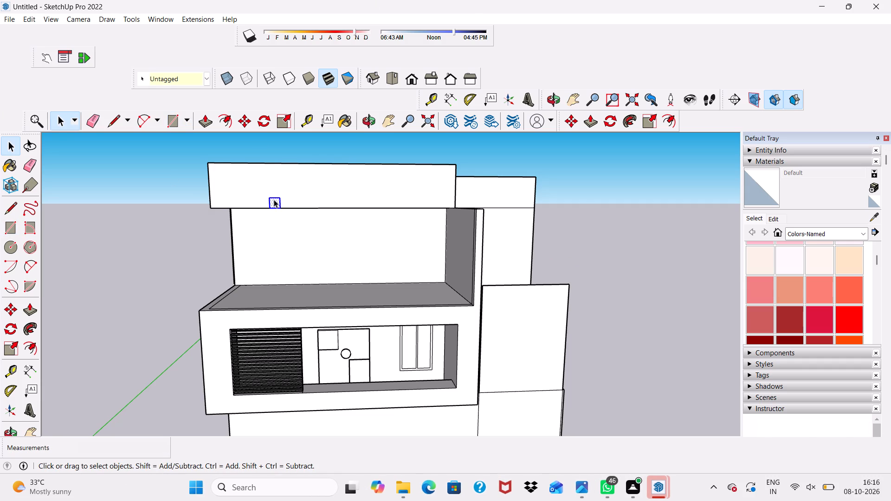
click(239, 122)
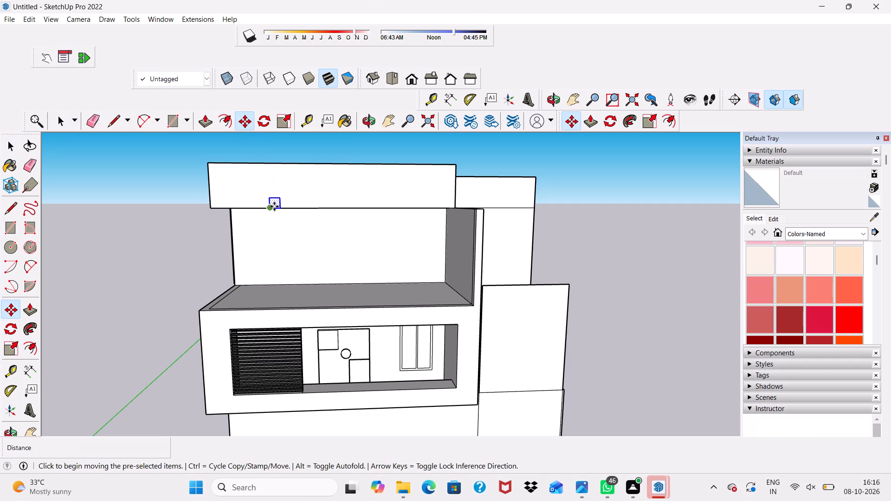
click(274, 206)
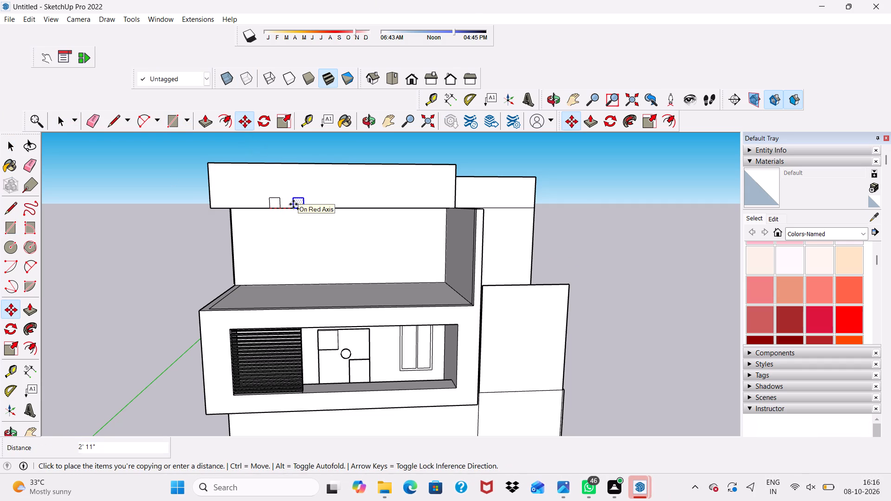
scroll(294, 198, up, 3)
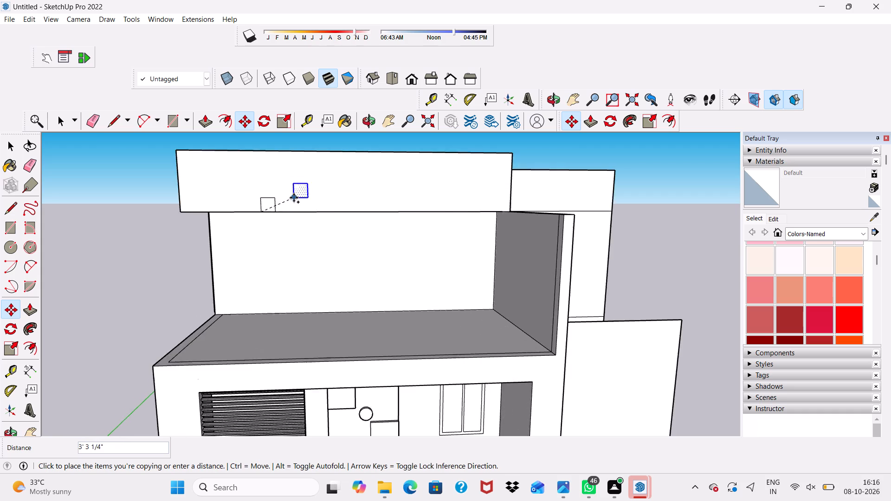
scroll(294, 198, up, 7)
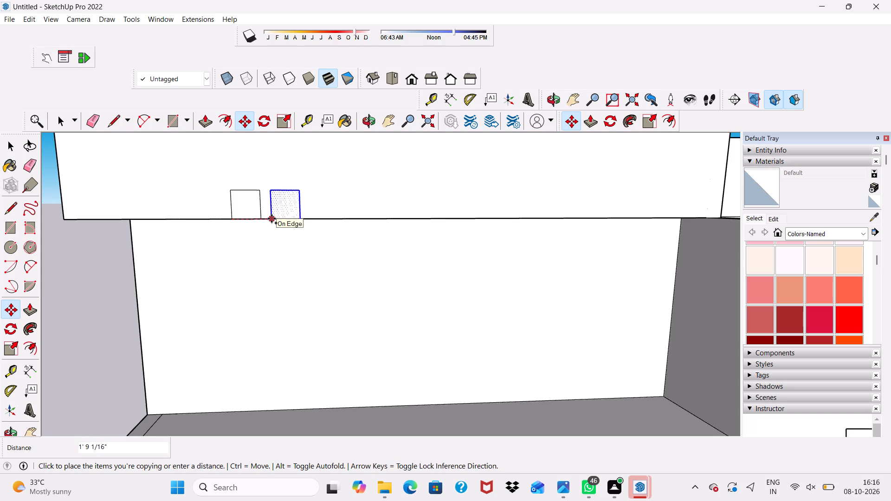
click(269, 217)
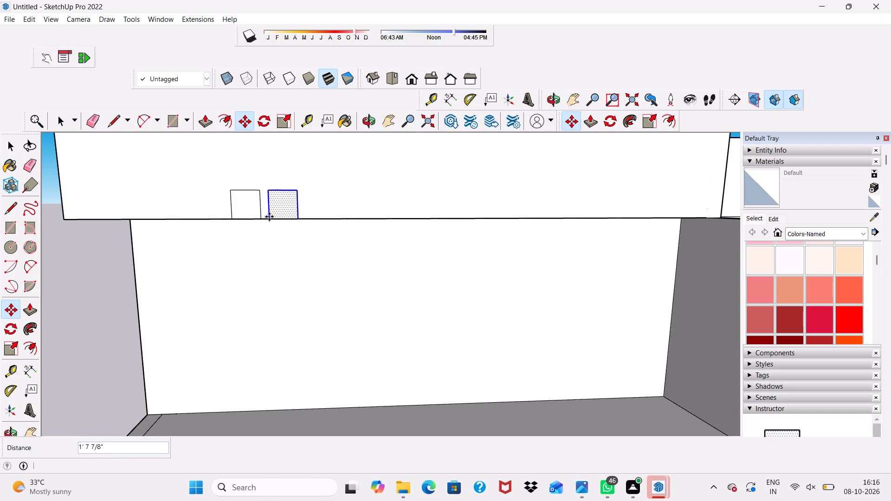
key(shift+asterisk)
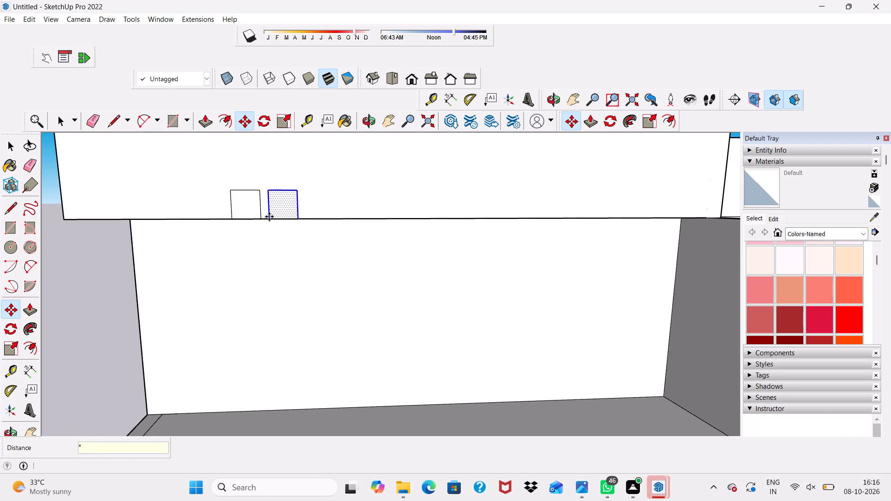
key(7)
key(Return)
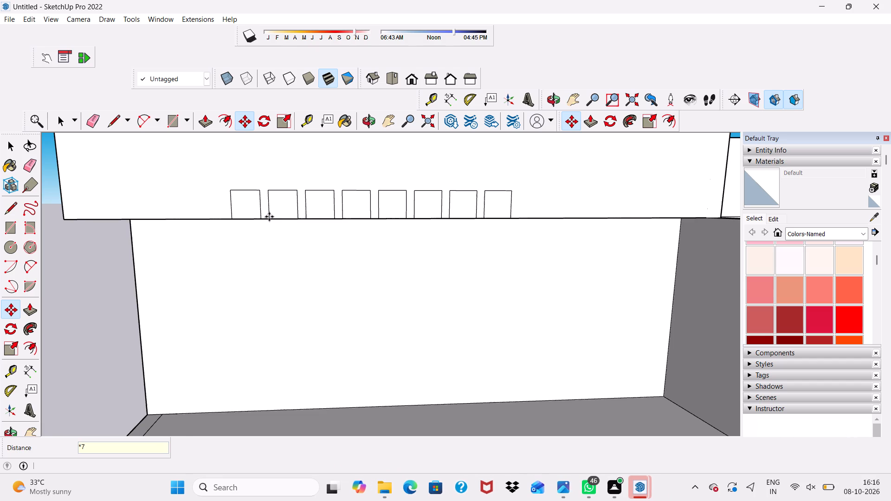
key(space)
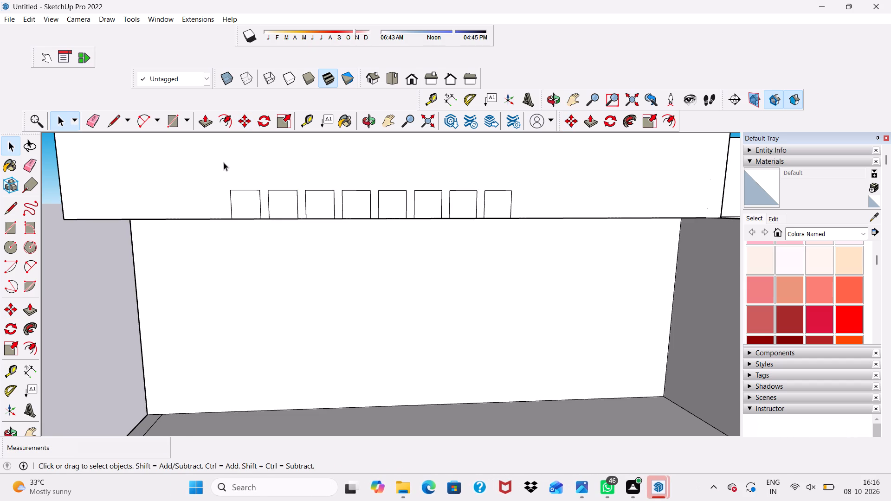
Push/Pull the first square of the row outward about 13' 6", ending the beam flush with the terrace's front outer edge.
click(207, 119)
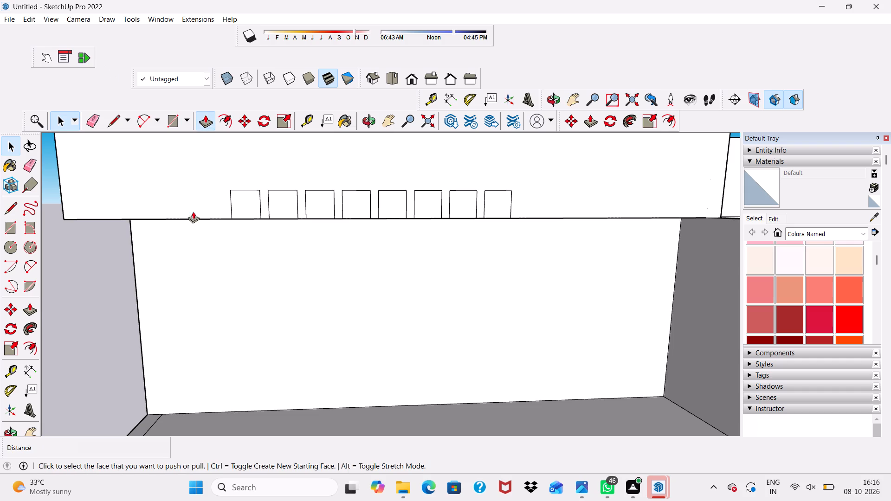
click(245, 199)
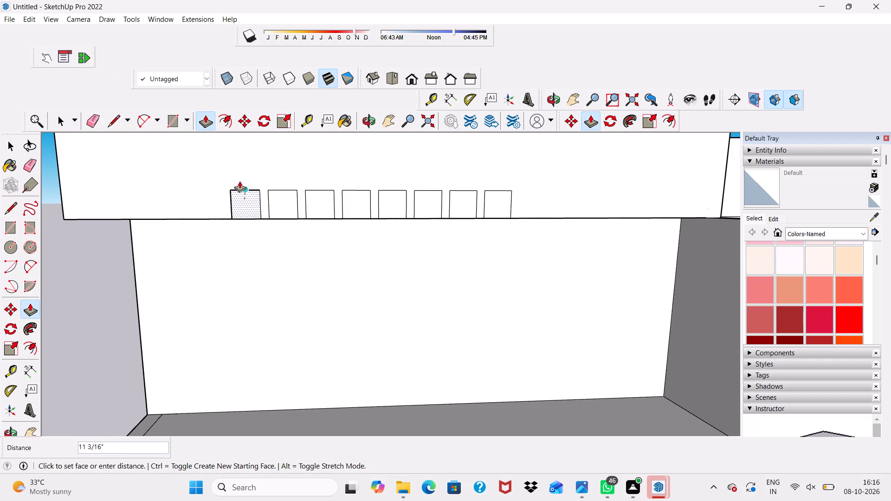
scroll(223, 212, down, 9)
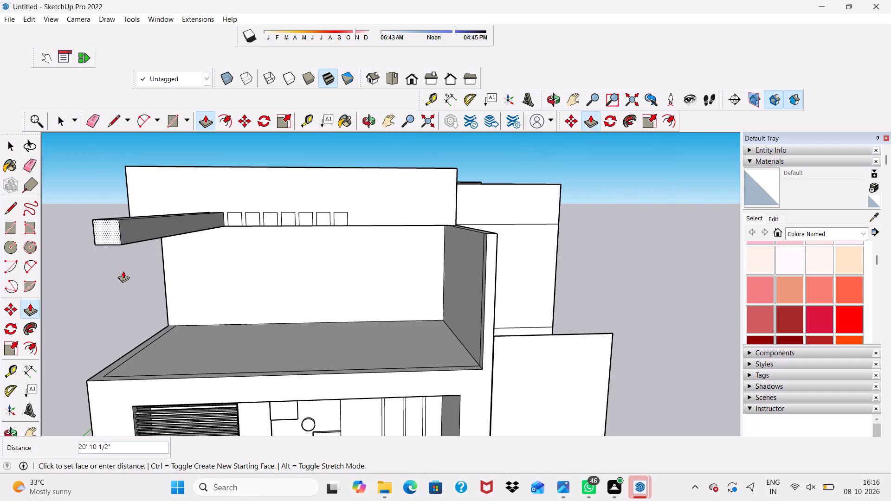
scroll(123, 271, down, 2)
middle_drag(123, 271, 294, 247)
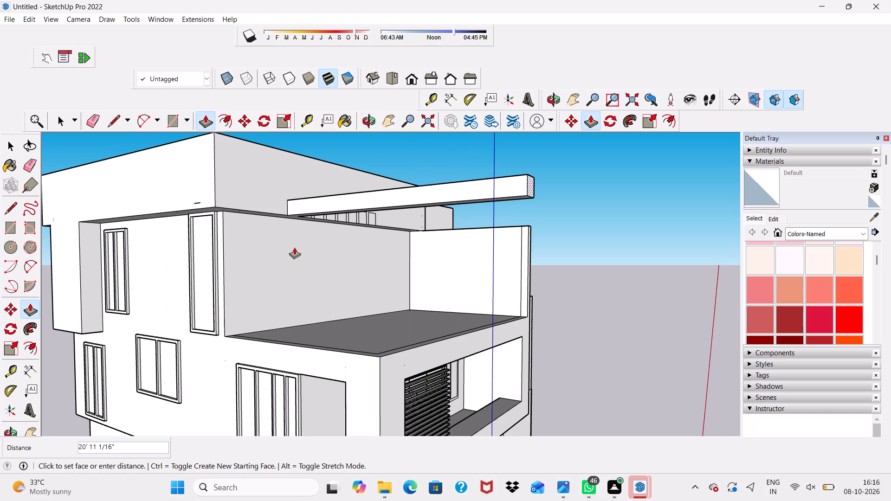
scroll(294, 247, up, 1)
scroll(319, 198, up, 3)
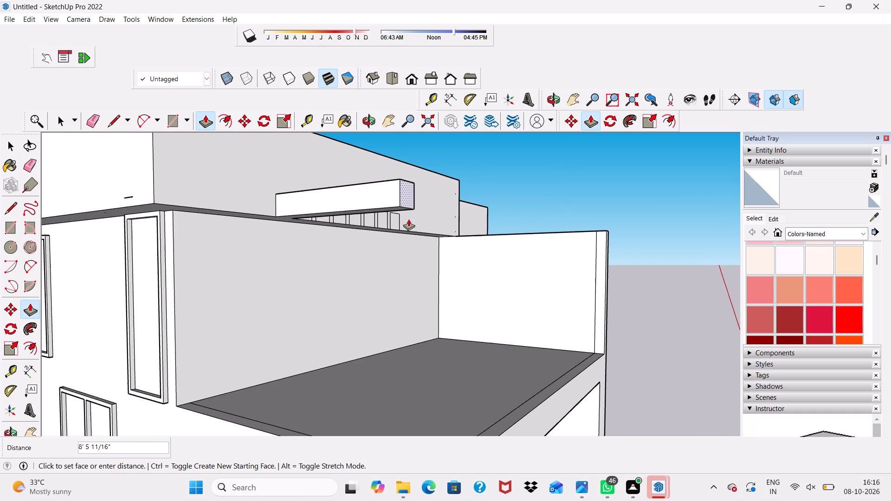
scroll(408, 218, up, 1)
scroll(418, 225, down, 1)
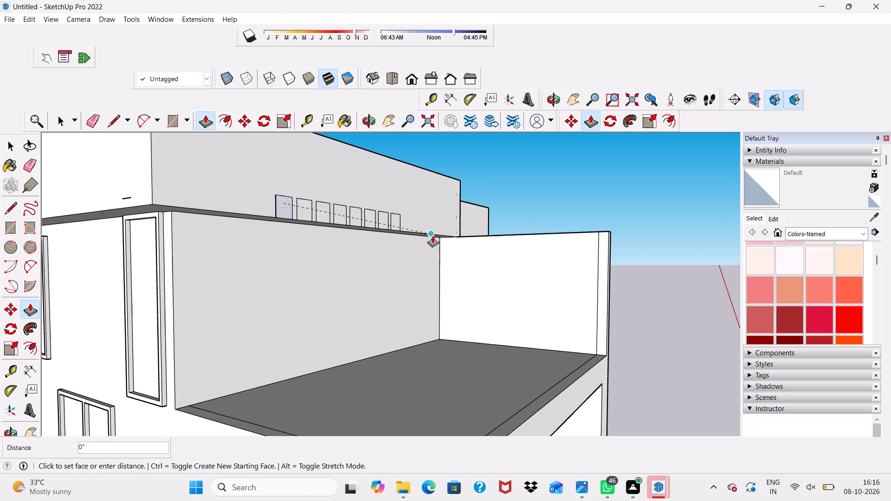
scroll(441, 213, up, 1)
scroll(441, 212, down, 2)
middle_drag(443, 213, 471, 278)
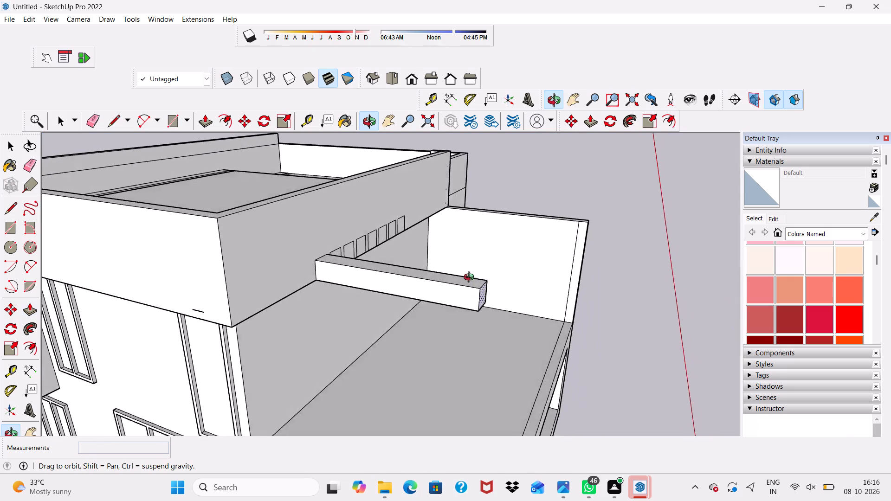
middle_drag(471, 278, 504, 239)
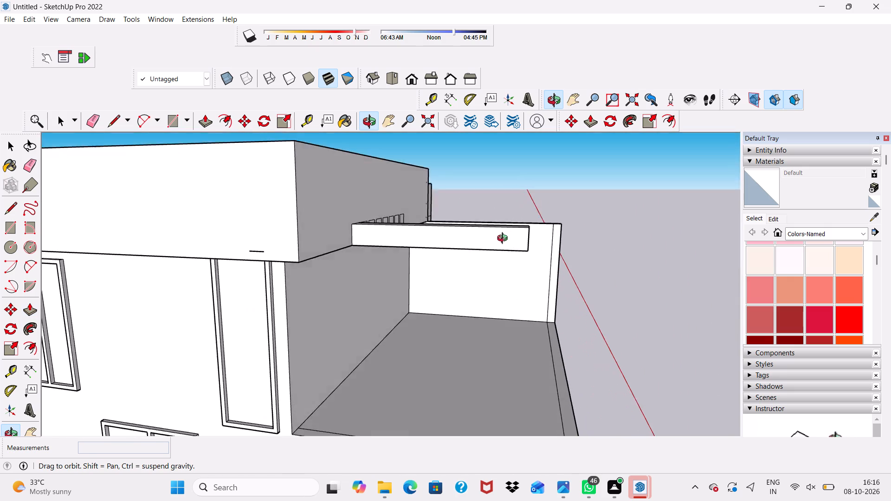
middle_drag(504, 239, 504, 236)
scroll(578, 339, up, 1)
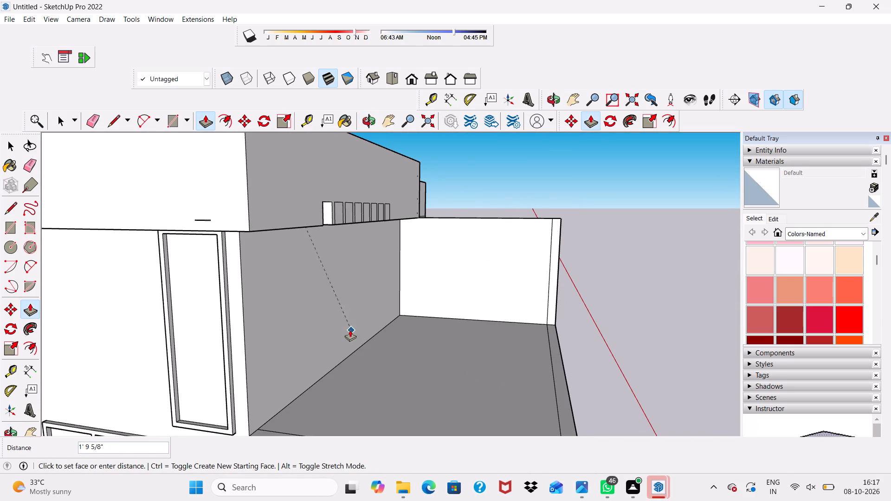
scroll(385, 303, up, 3)
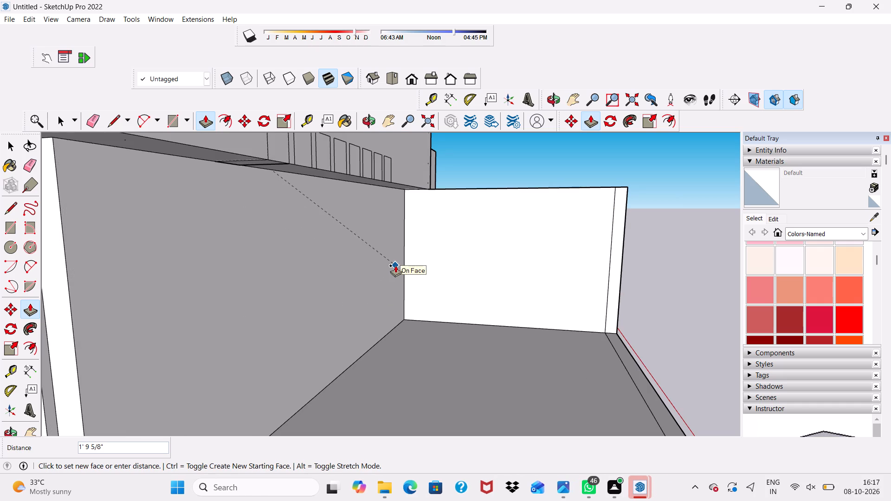
scroll(377, 246, down, 4)
scroll(346, 220, up, 1)
scroll(462, 253, down, 4)
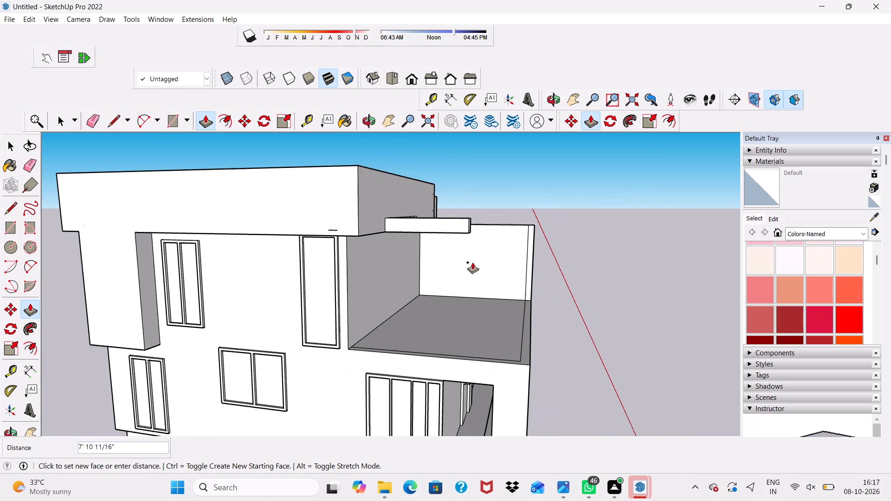
scroll(478, 264, down, 4)
scroll(541, 316, up, 7)
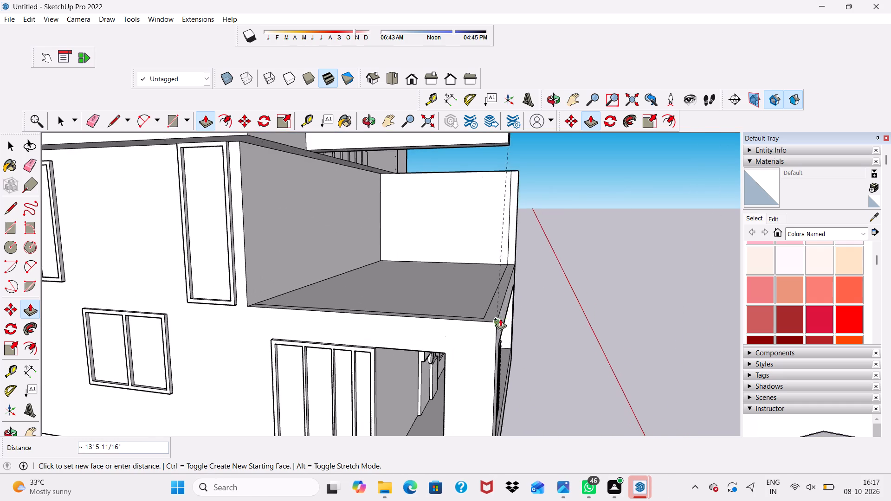
scroll(500, 319, up, 9)
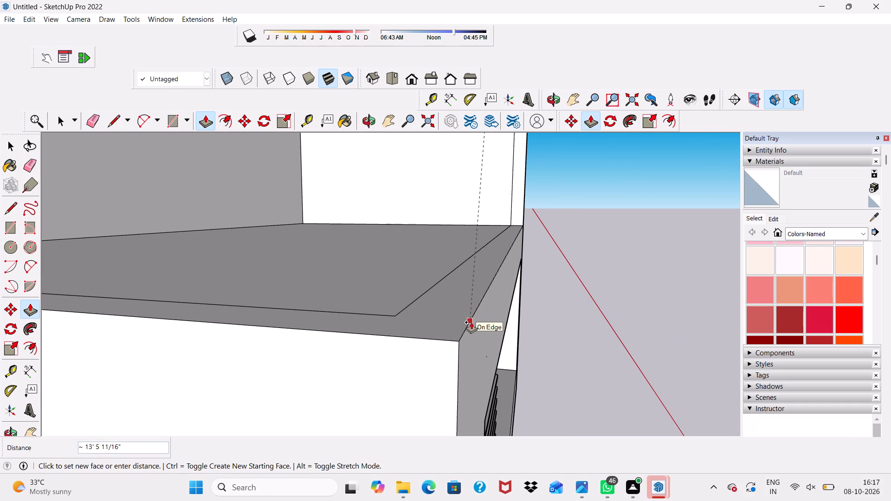
click(471, 322)
Push/Pull the second square outward about 13' 6" to align with the end of the first beam.
scroll(461, 328, down, 18)
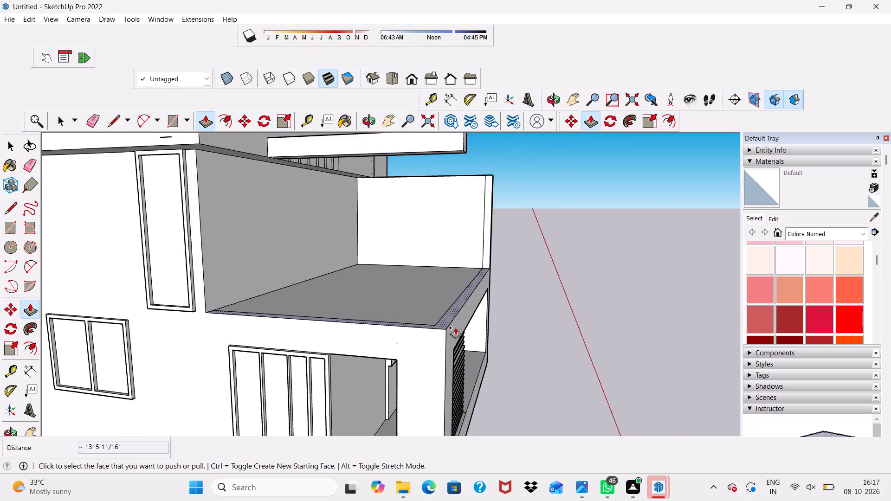
scroll(455, 328, down, 9)
middle_drag(454, 311, 131, 336)
scroll(264, 247, up, 4)
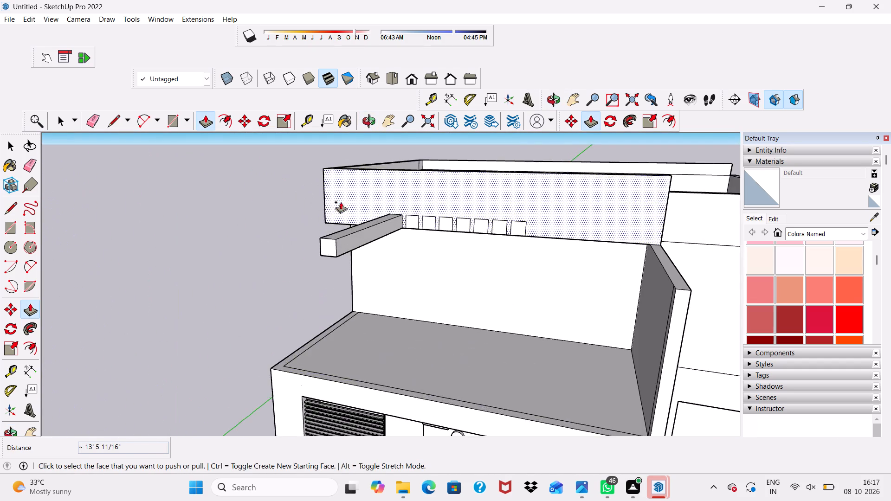
scroll(357, 240, up, 4)
scroll(355, 241, down, 4)
middle_drag(366, 237, 506, 179)
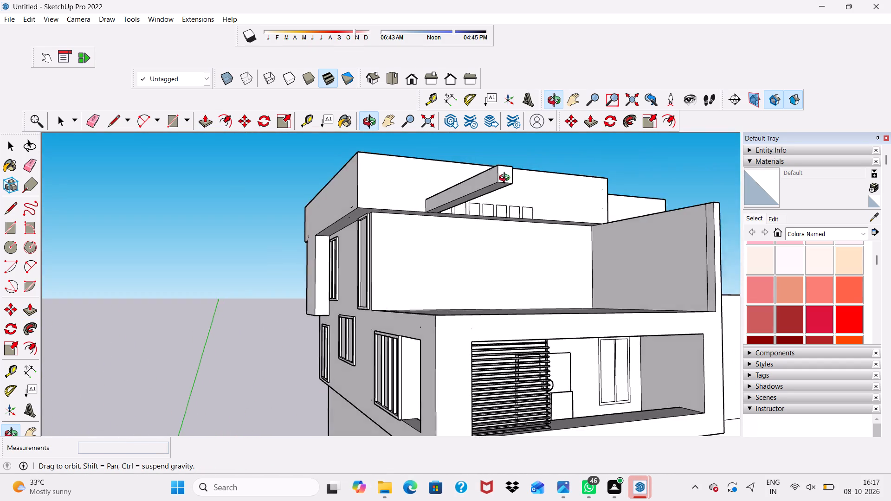
middle_drag(506, 179, 473, 194)
scroll(468, 211, up, 9)
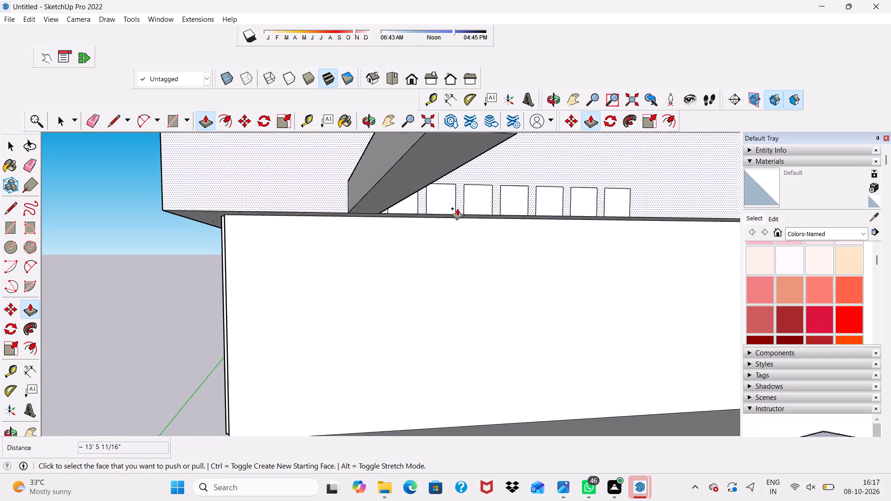
scroll(457, 208, up, 3)
click(393, 203)
scroll(393, 203, down, 8)
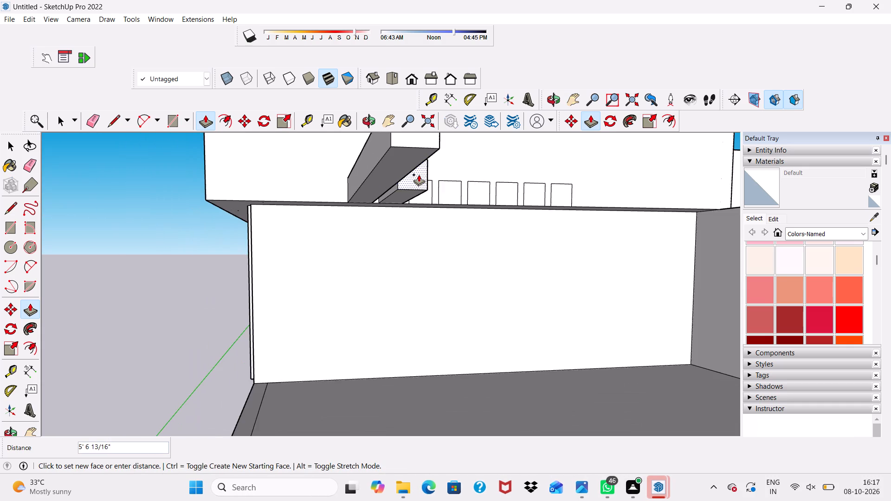
scroll(419, 174, down, 3)
scroll(434, 141, up, 2)
click(421, 140)
scroll(471, 179, up, 3)
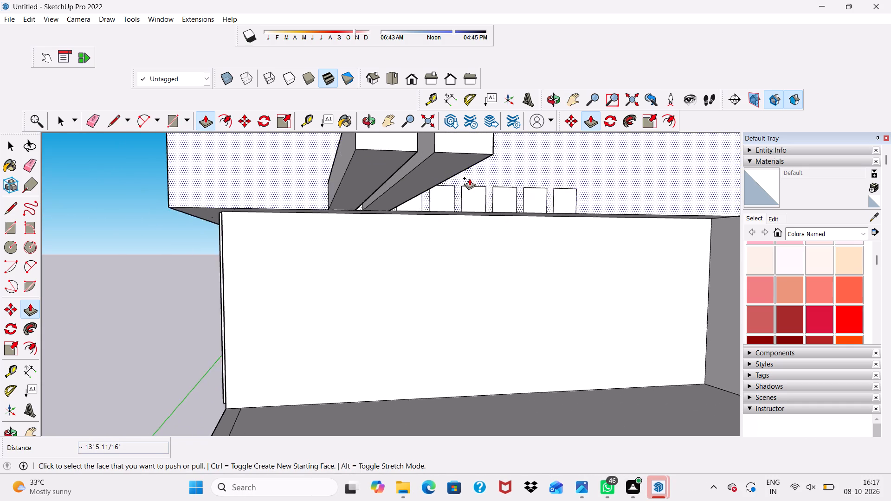
Undo the two beam extrusions, the row of square copies and the original square on the front roof fascia.
scroll(468, 178, down, 6)
middle_drag(443, 218, 385, 288)
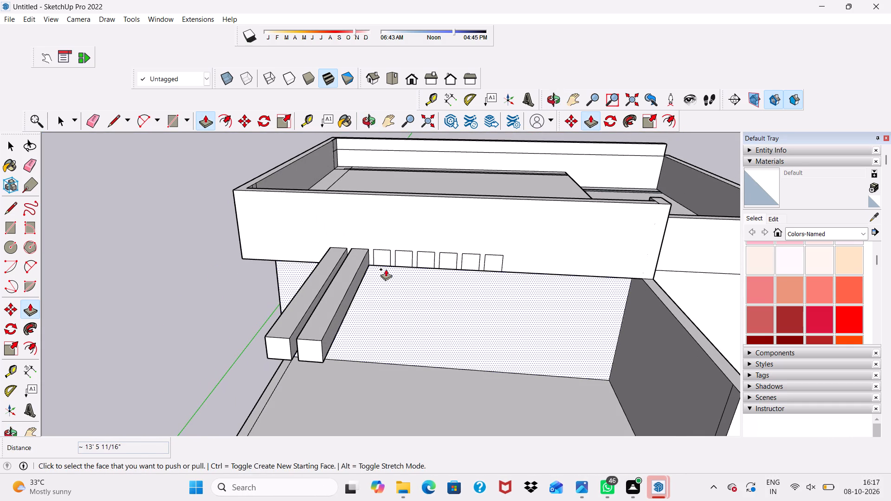
key(ctrl+z)
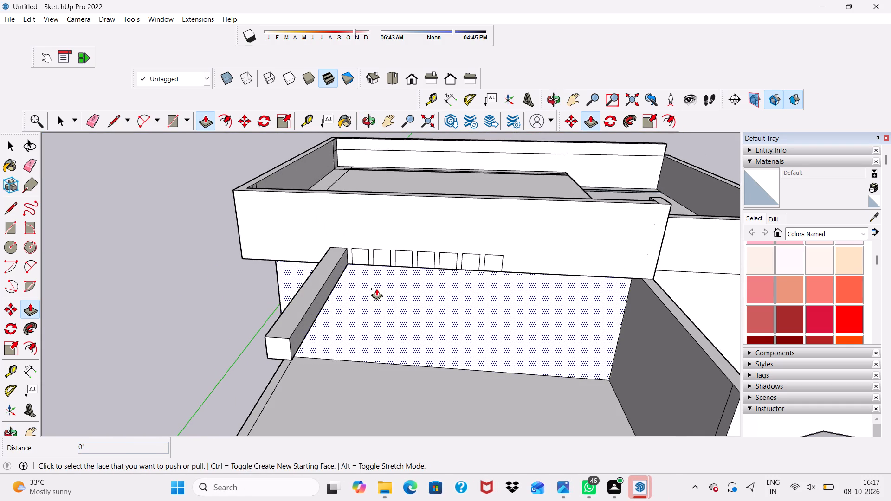
key(ctrl+z)
key(ctrl+z)
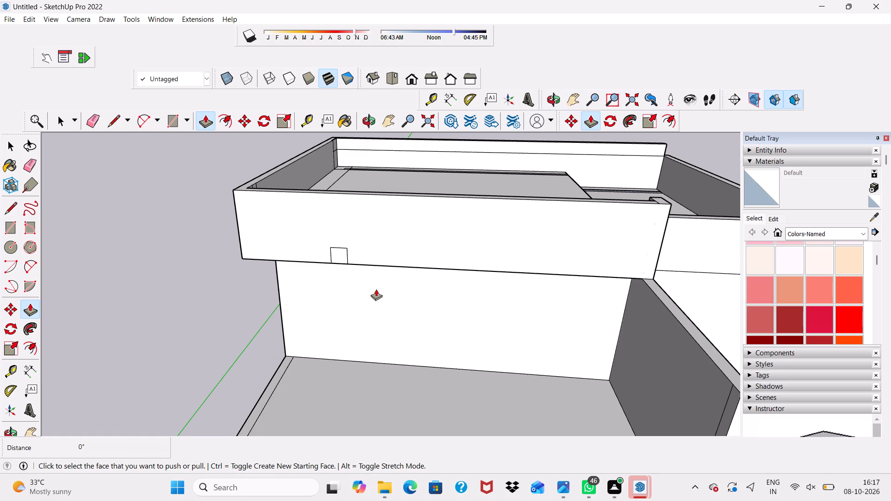
key(ctrl+z)
key(space)
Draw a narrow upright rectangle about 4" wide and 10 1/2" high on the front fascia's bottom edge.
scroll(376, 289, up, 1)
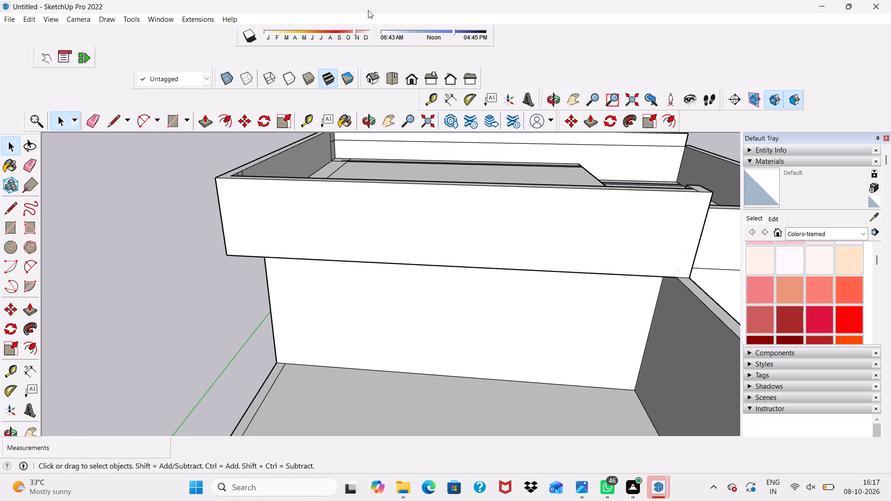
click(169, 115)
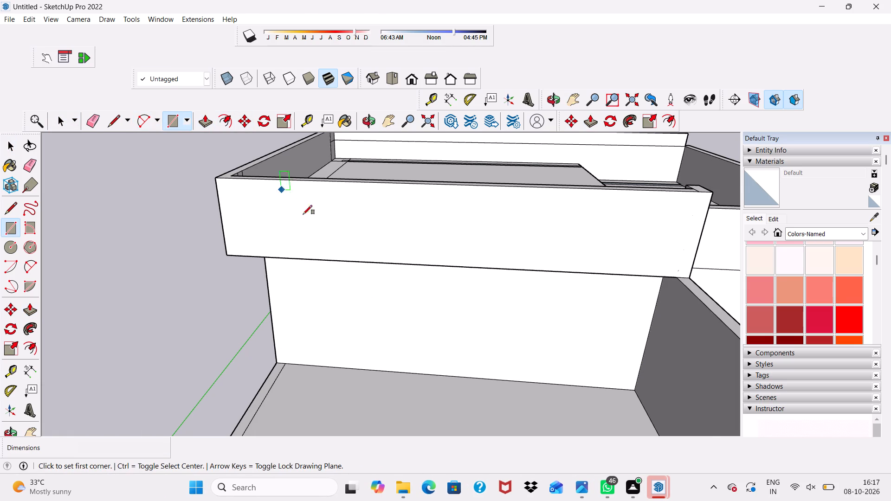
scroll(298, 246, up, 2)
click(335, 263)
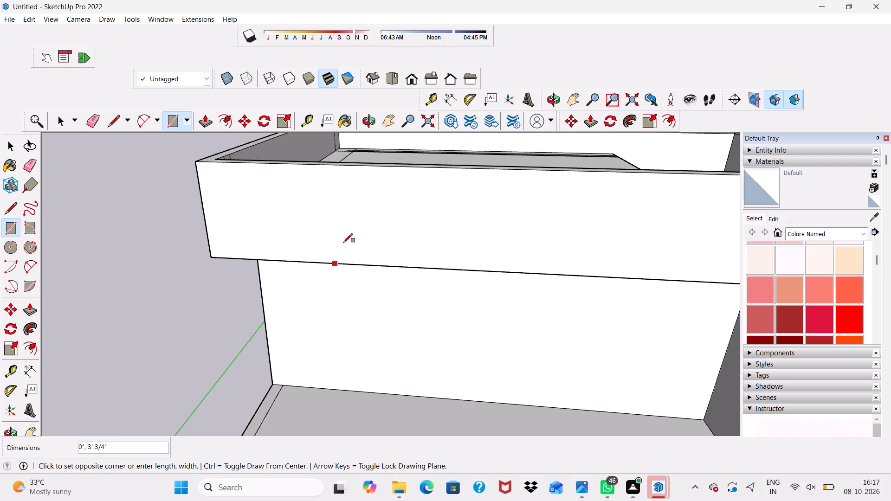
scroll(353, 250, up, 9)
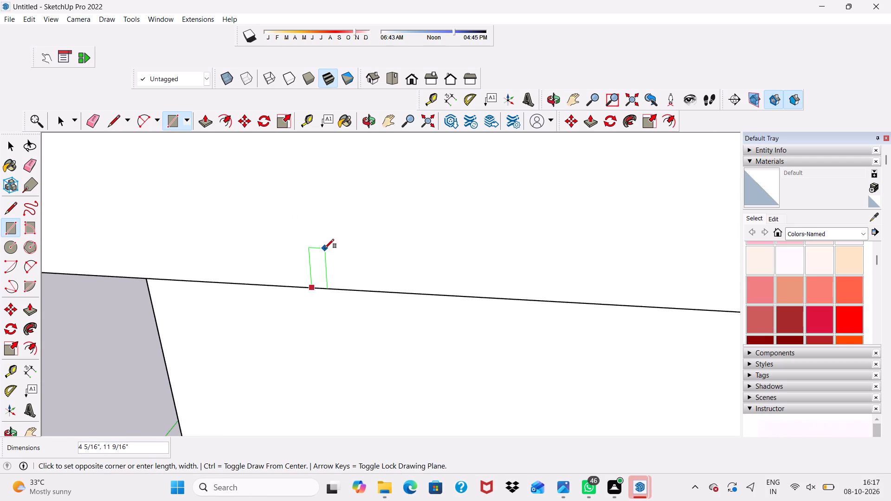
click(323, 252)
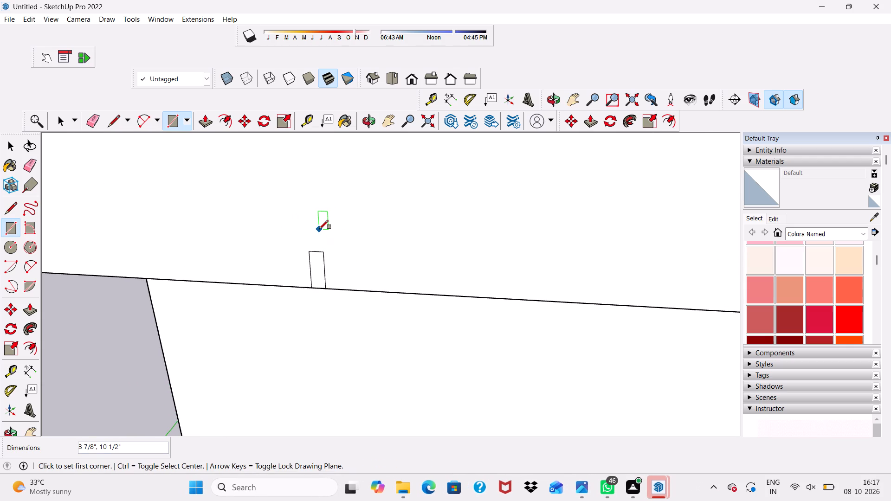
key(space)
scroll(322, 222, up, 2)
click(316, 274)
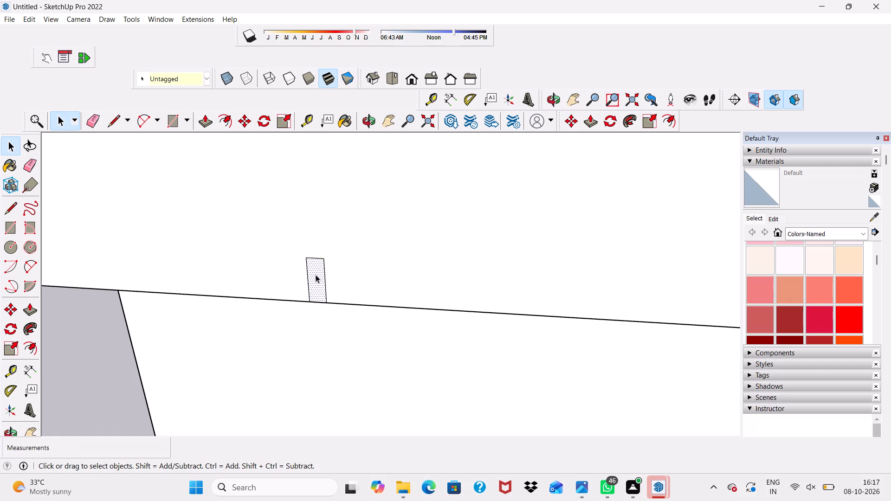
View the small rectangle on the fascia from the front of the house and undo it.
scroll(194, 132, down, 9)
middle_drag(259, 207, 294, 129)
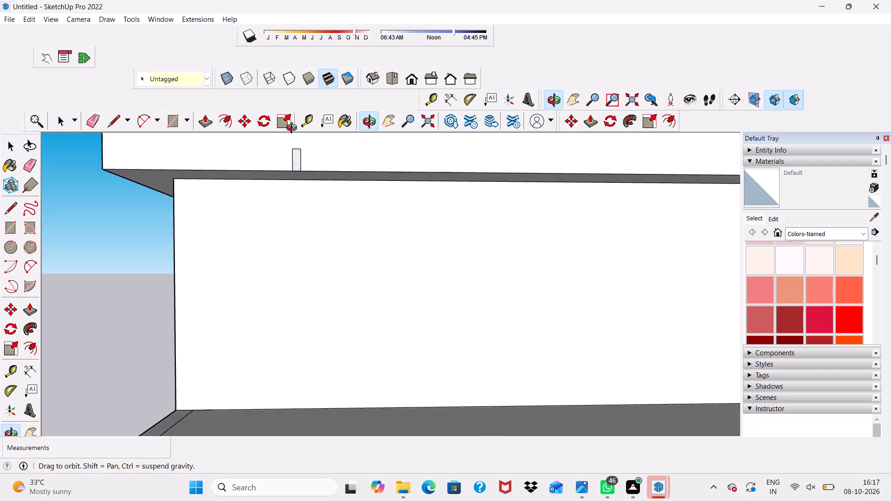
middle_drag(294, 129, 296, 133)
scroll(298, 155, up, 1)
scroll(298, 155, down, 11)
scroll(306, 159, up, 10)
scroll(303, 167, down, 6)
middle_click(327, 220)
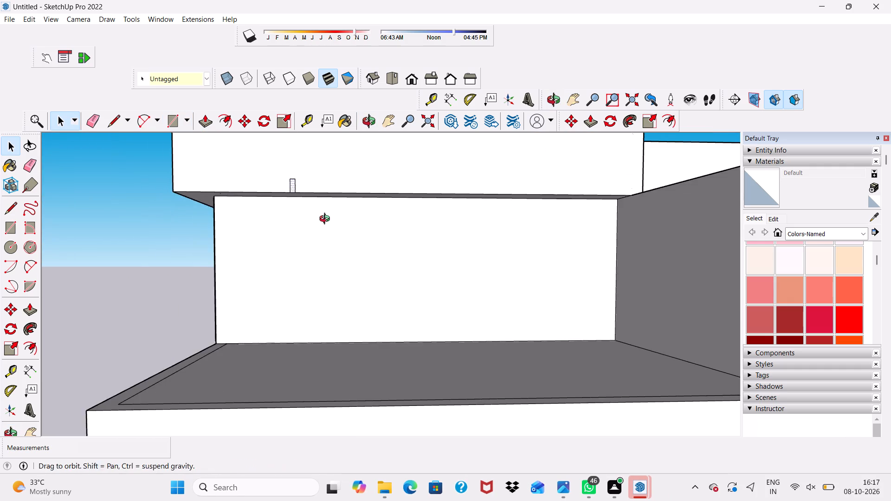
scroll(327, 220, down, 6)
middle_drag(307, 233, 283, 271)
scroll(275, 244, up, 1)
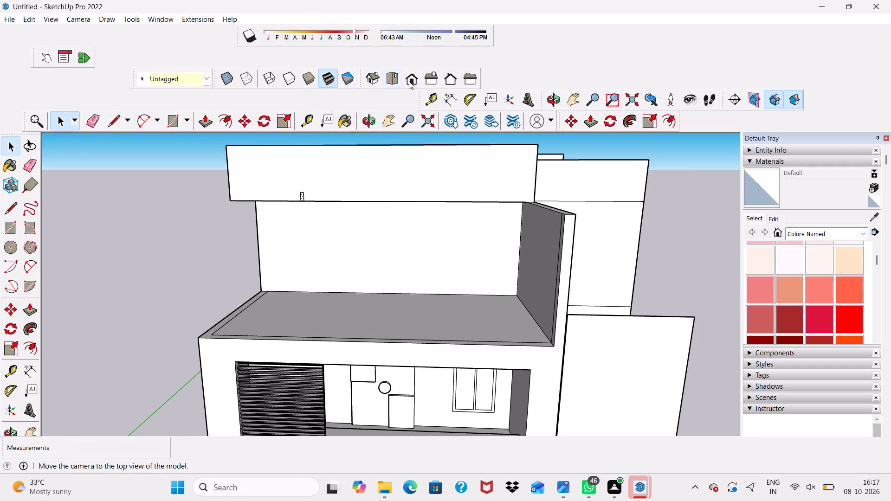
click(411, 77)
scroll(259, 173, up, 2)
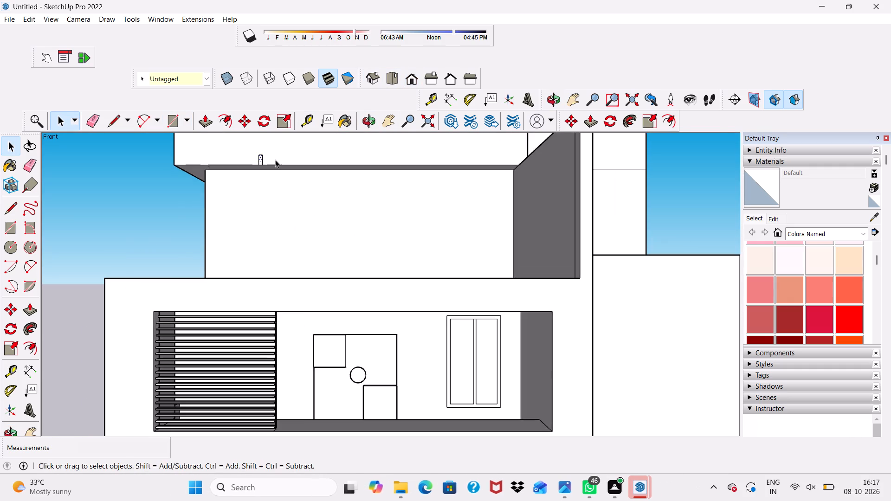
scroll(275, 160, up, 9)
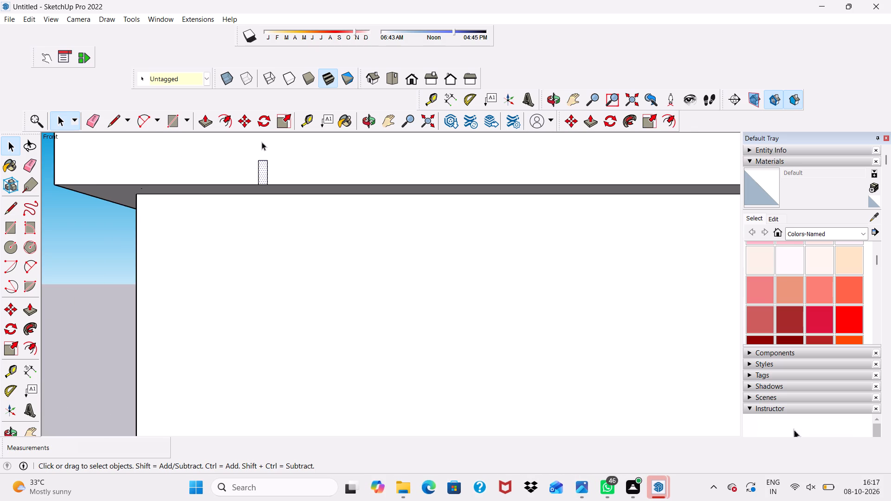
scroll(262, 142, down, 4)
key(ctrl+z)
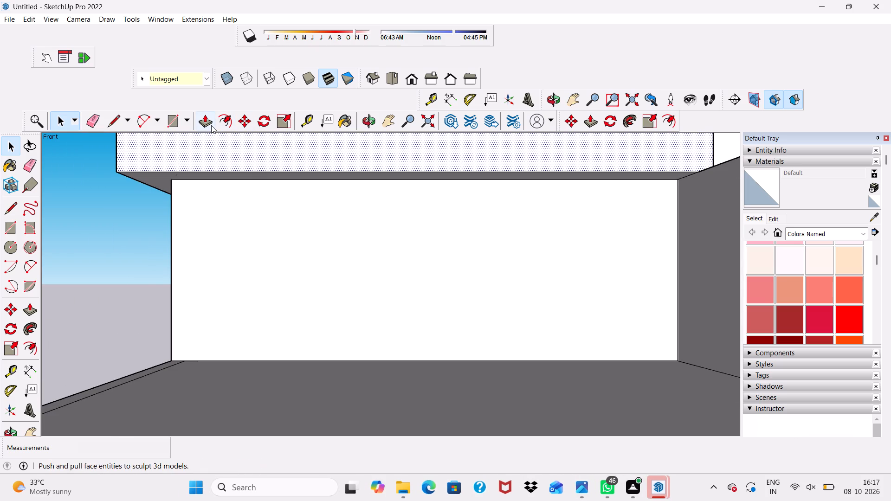
Draw an upright rectangle about 6 1/2" wide and 1' 3" high on the front fascia's bottom edge.
click(174, 122)
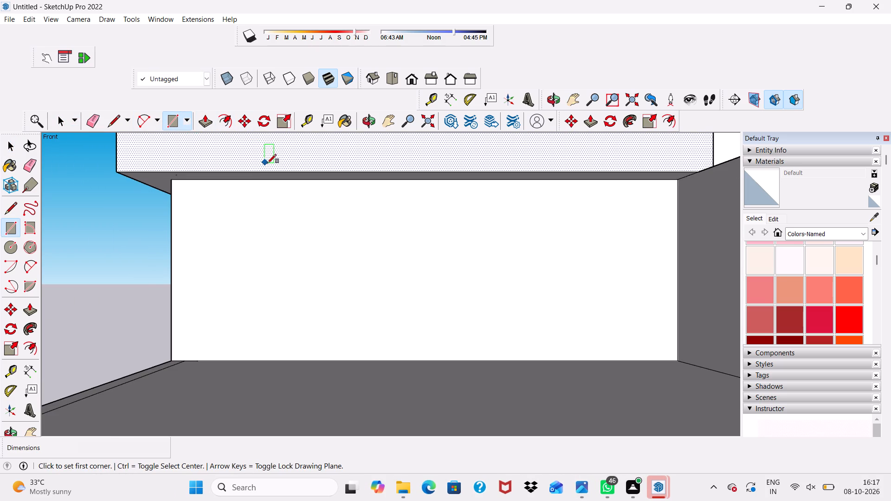
click(276, 169)
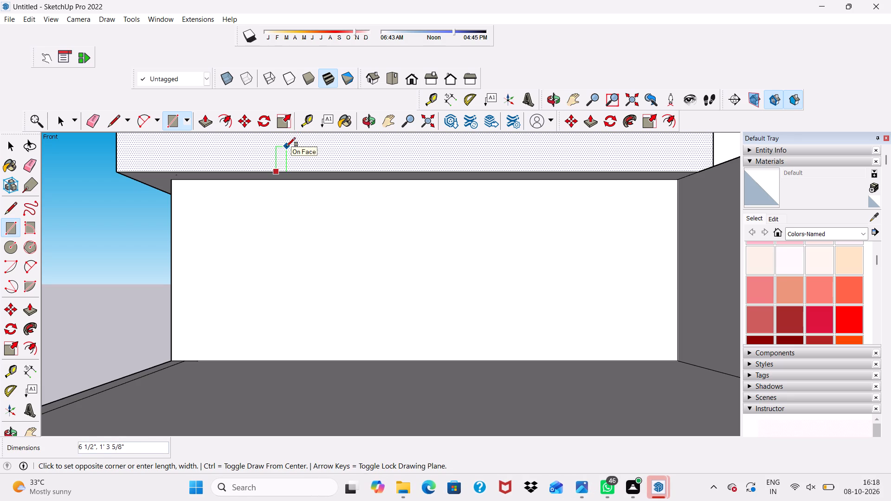
click(286, 147)
key(space)
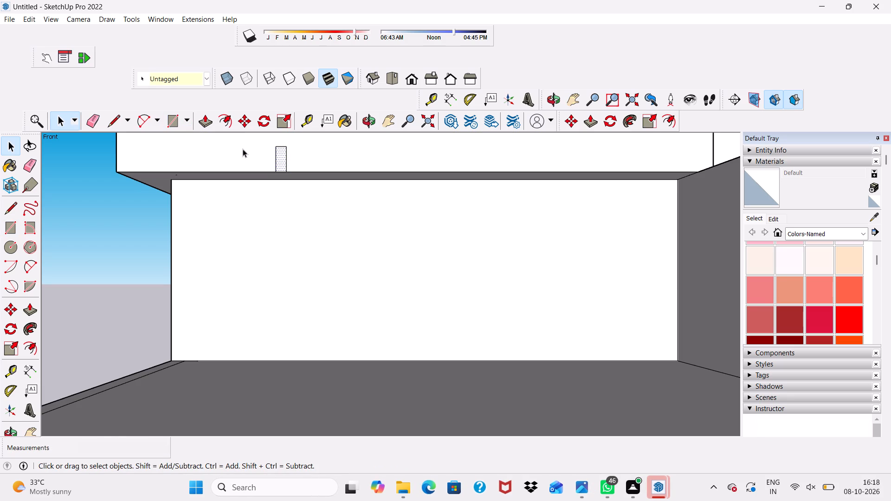
Copy the rectangle along the fascia's bottom edge at about 11" spacing and array it to seven copies.
click(200, 118)
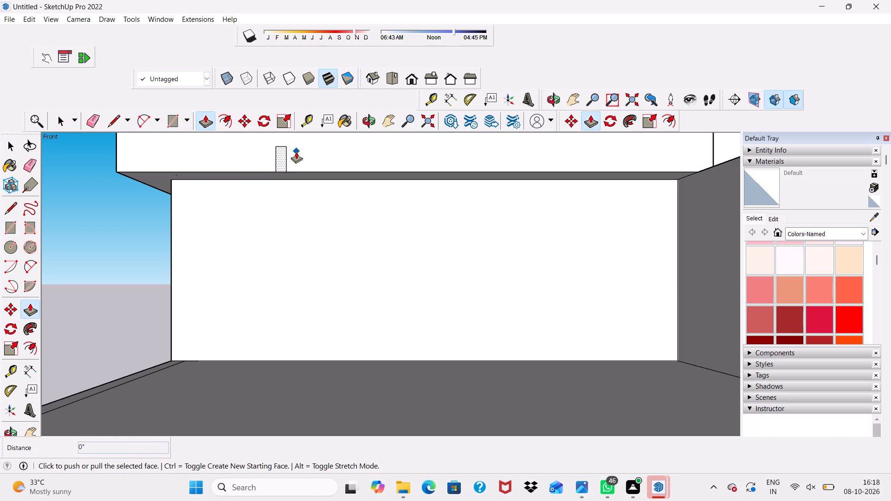
key(space)
double_click(282, 156)
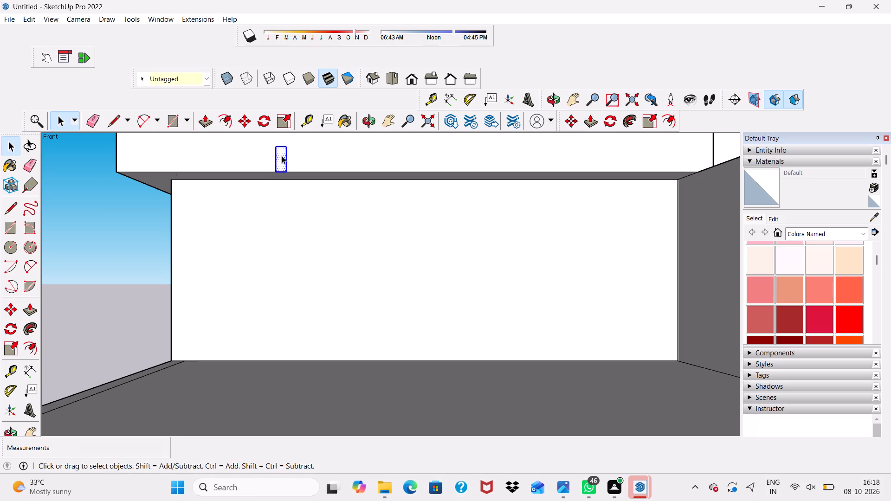
click(246, 119)
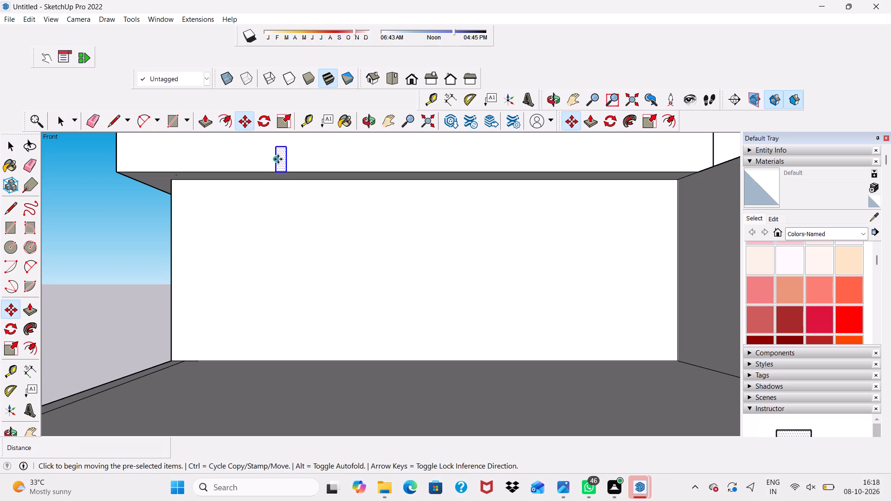
click(278, 160)
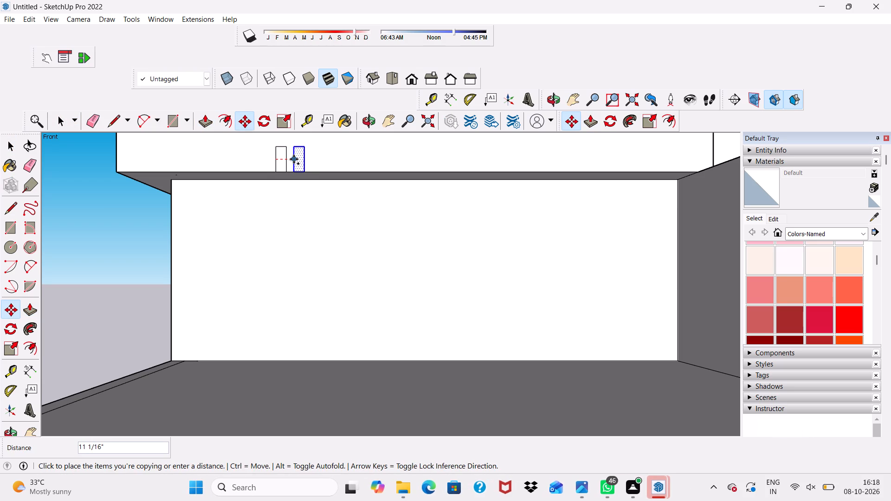
click(294, 159)
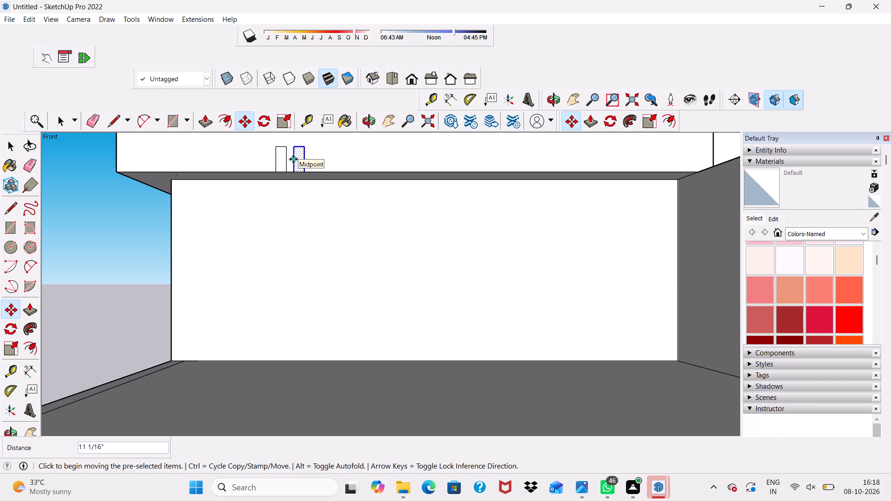
key(shift+asterisk)
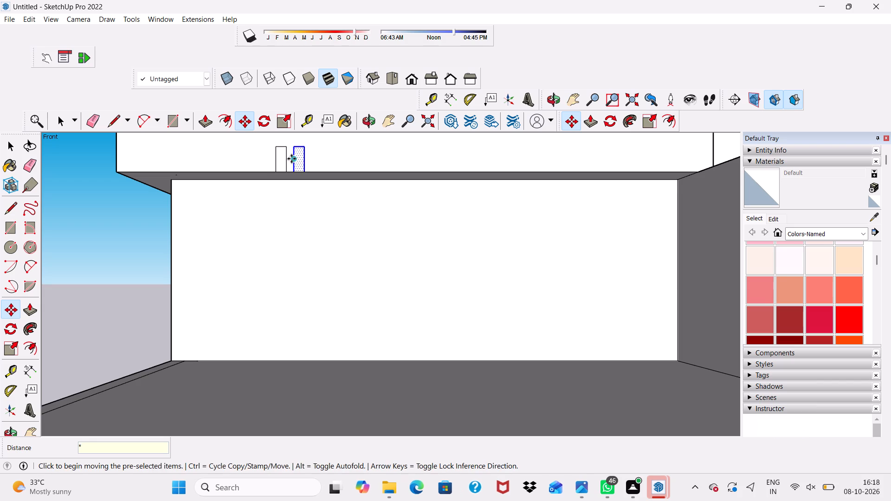
key(7)
key(Return)
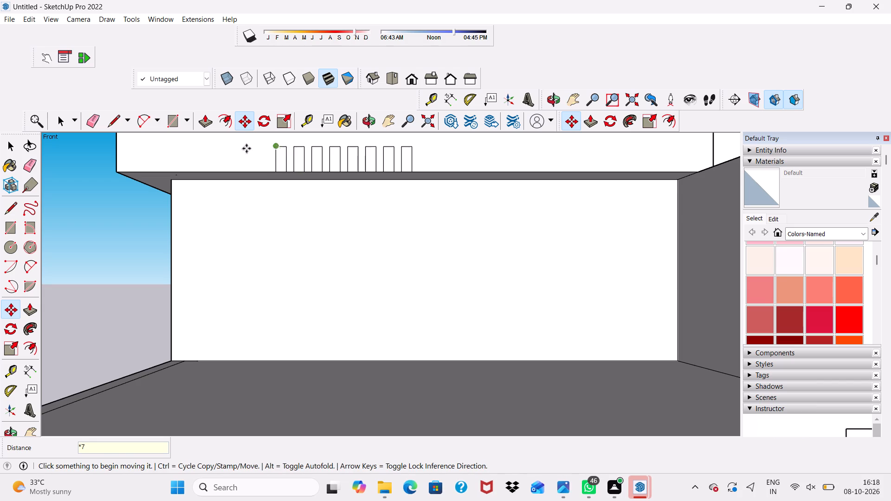
Examine the row of upright rectangles on the front fascia from the front of the house.
scroll(238, 152, down, 3)
scroll(280, 150, up, 1)
scroll(308, 135, down, 5)
scroll(361, 212, up, 6)
scroll(256, 136, down, 4)
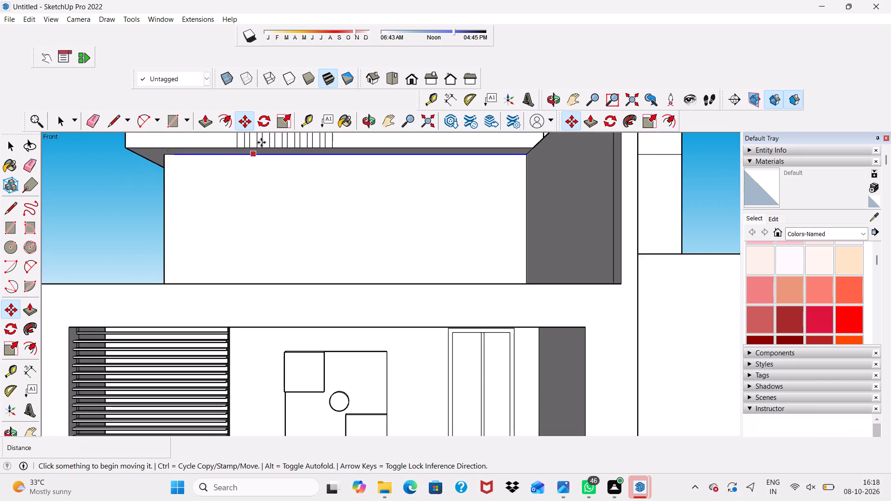
scroll(261, 142, up, 2)
scroll(262, 158, down, 9)
key(space)
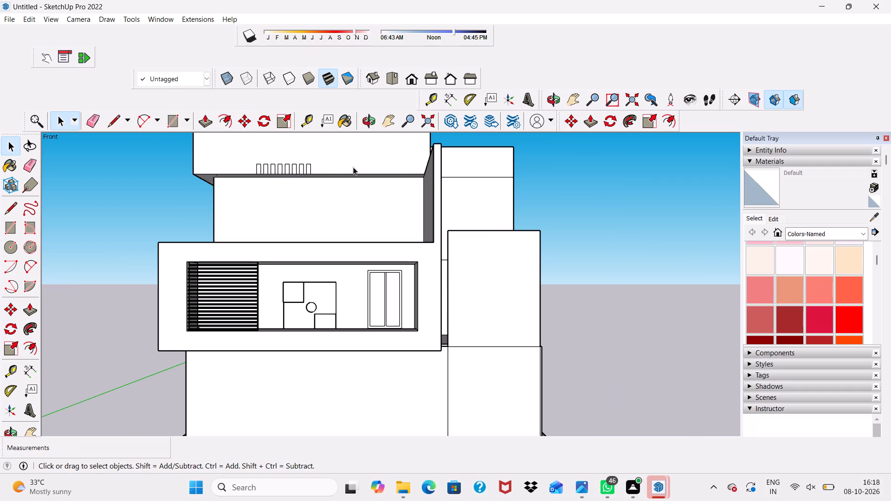
scroll(323, 167, up, 8)
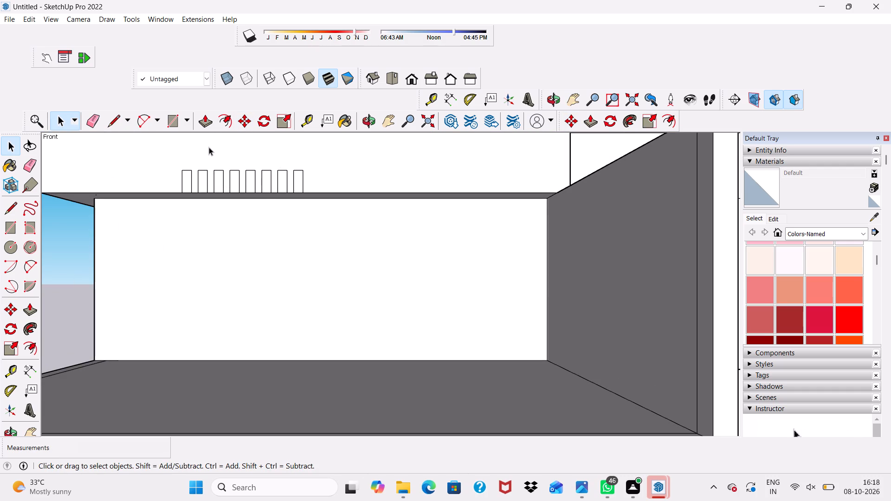
Push/Pull the first rectangle on the fascia outward about 13' 5 11/16", out to the terrace's front edge.
click(205, 118)
scroll(183, 176, up, 1)
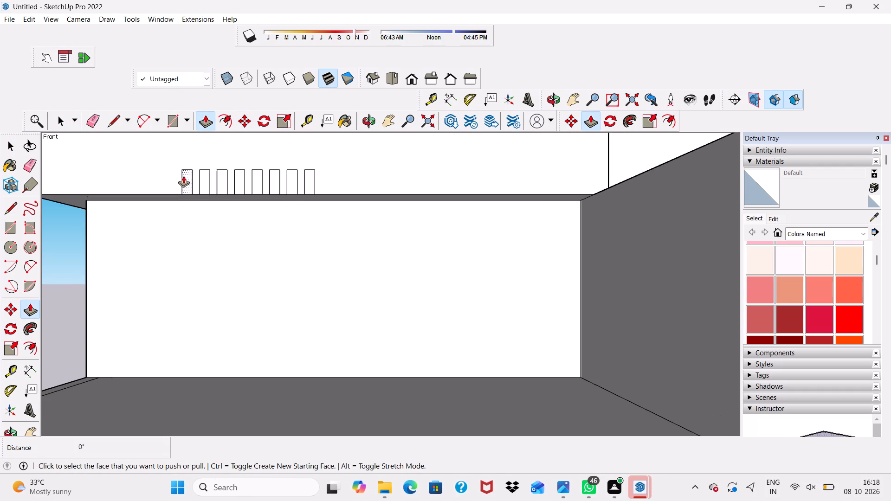
click(183, 176)
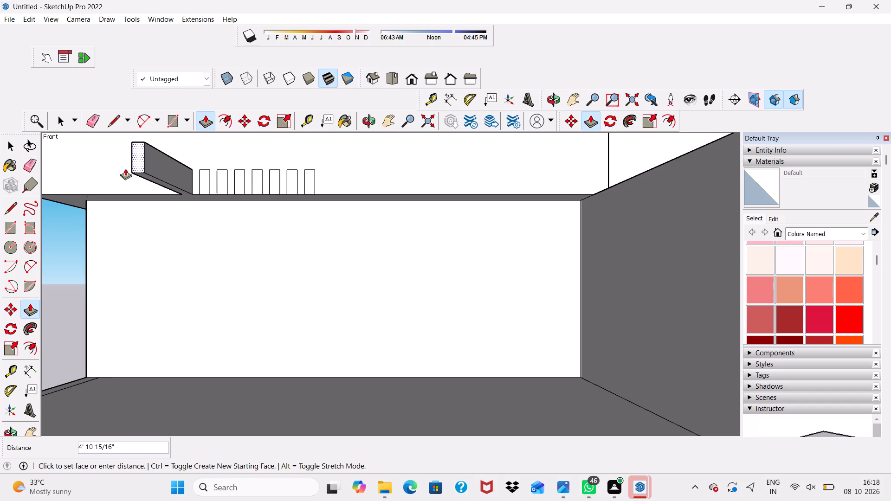
scroll(125, 168, down, 6)
scroll(126, 219, up, 3)
scroll(90, 202, down, 3)
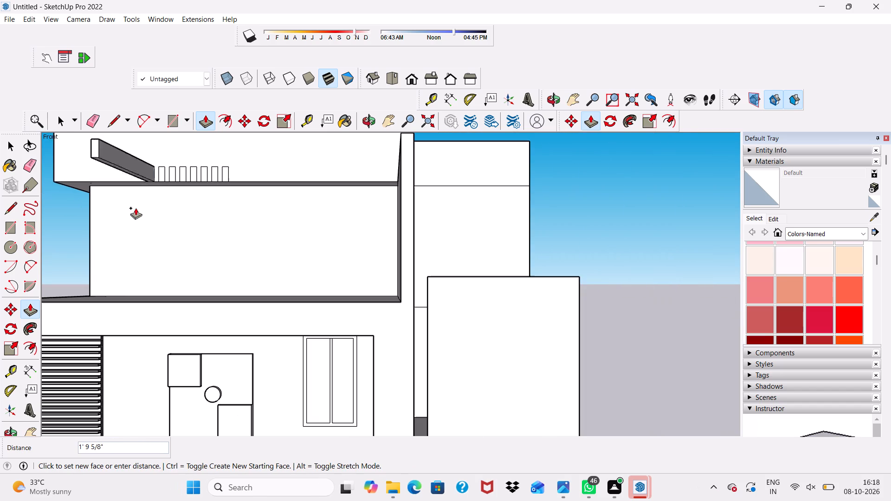
scroll(125, 283, down, 1)
scroll(97, 267, up, 3)
scroll(79, 253, down, 4)
middle_drag(84, 252, 87, 254)
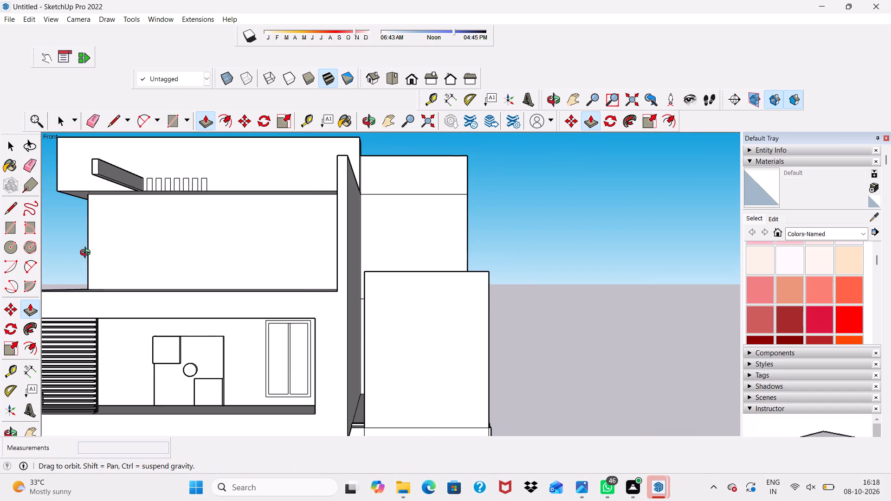
middle_drag(87, 254, 223, 260)
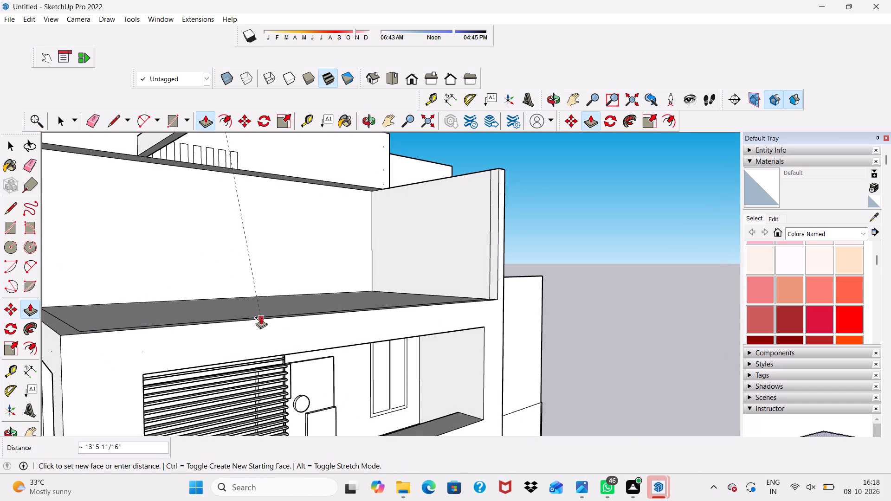
scroll(261, 317, up, 8)
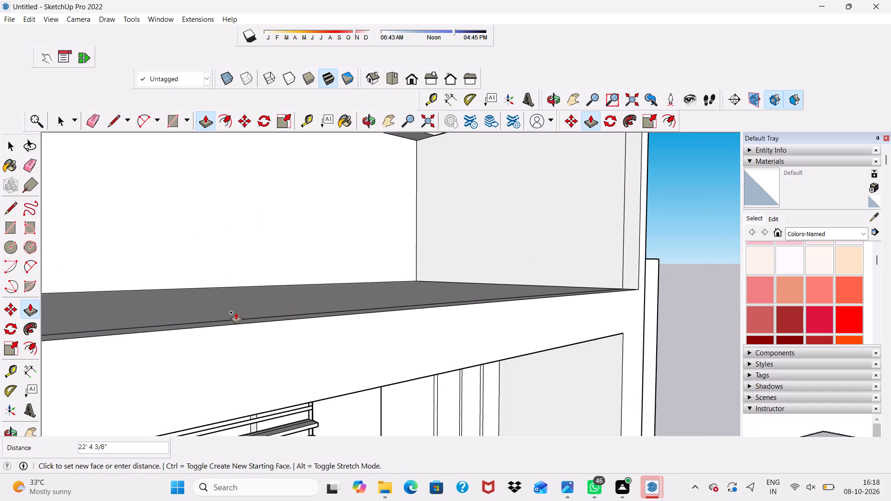
scroll(236, 312, up, 4)
scroll(242, 317, down, 3)
middle_drag(250, 322, 318, 347)
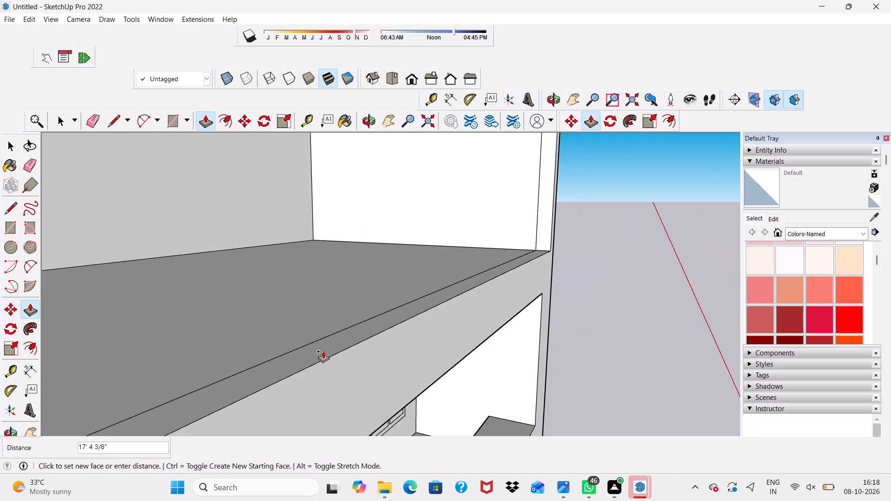
click(290, 375)
Push/Pull the second rectangle outward about 13' 5 11/16", flush with the first beam's end face.
scroll(258, 315, down, 6)
scroll(307, 326, down, 12)
scroll(286, 251, down, 1)
middle_drag(286, 251, 157, 289)
scroll(258, 158, up, 3)
scroll(255, 224, up, 13)
click(252, 222)
scroll(252, 222, down, 2)
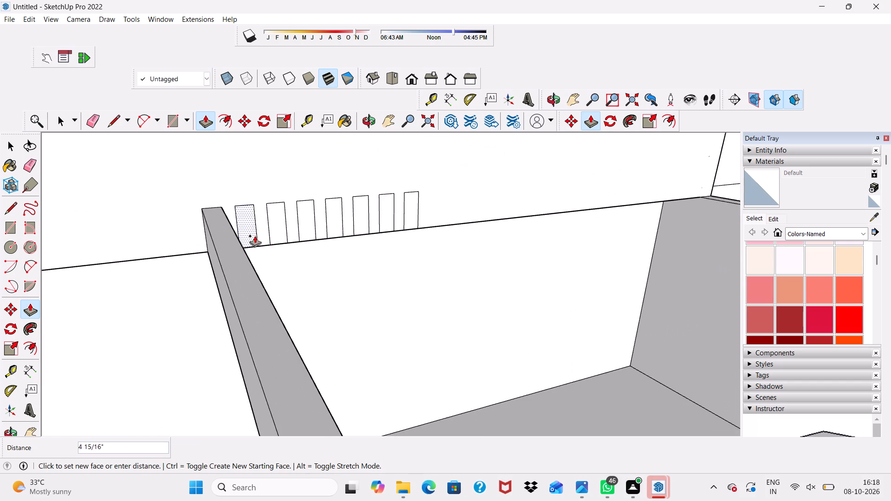
scroll(255, 236, down, 4)
scroll(313, 297, down, 1)
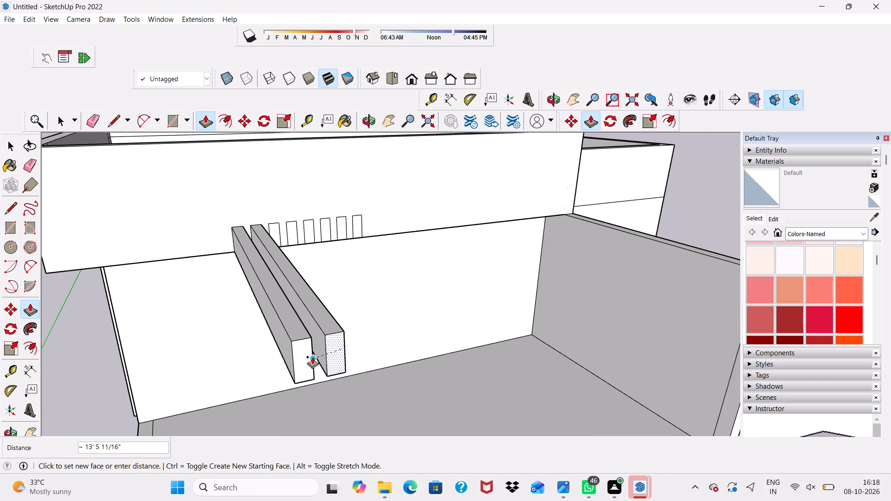
scroll(303, 352, up, 9)
click(300, 344)
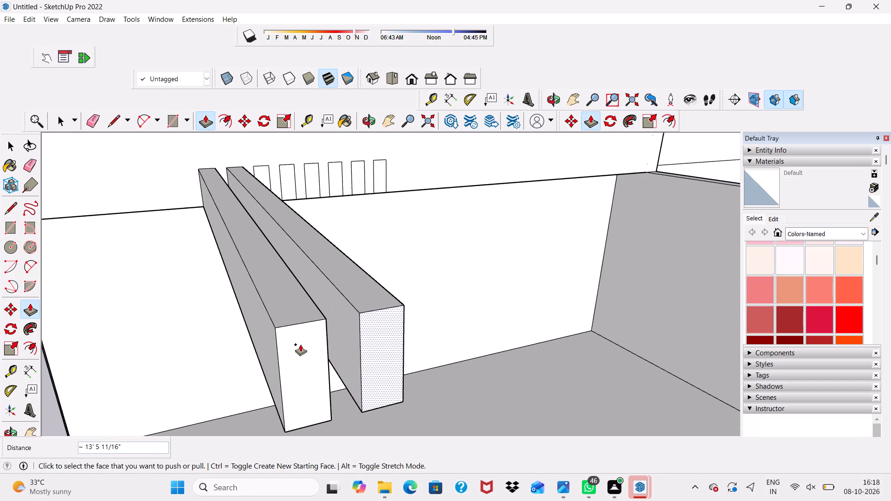
Push/Pull the third rectangle outward about 13' 5 11/16", flush with the second beam's end face.
scroll(296, 334, down, 5)
scroll(349, 304, down, 2)
middle_drag(350, 303, 199, 312)
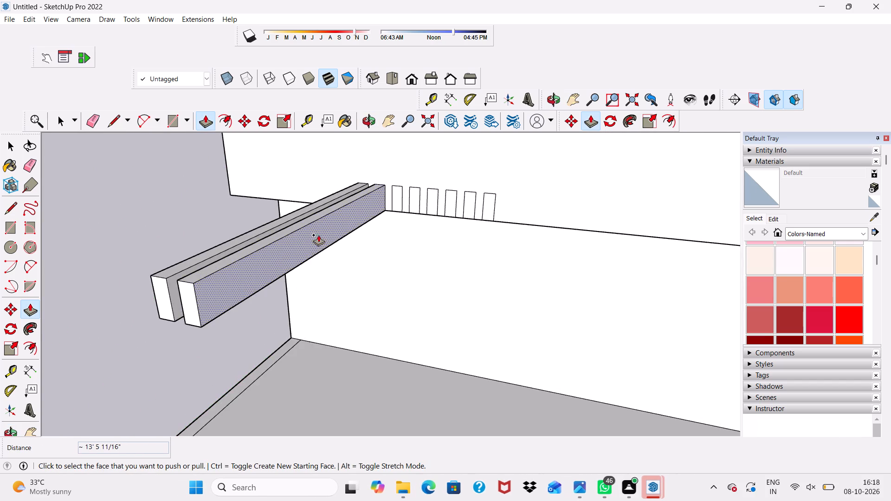
scroll(329, 225, up, 3)
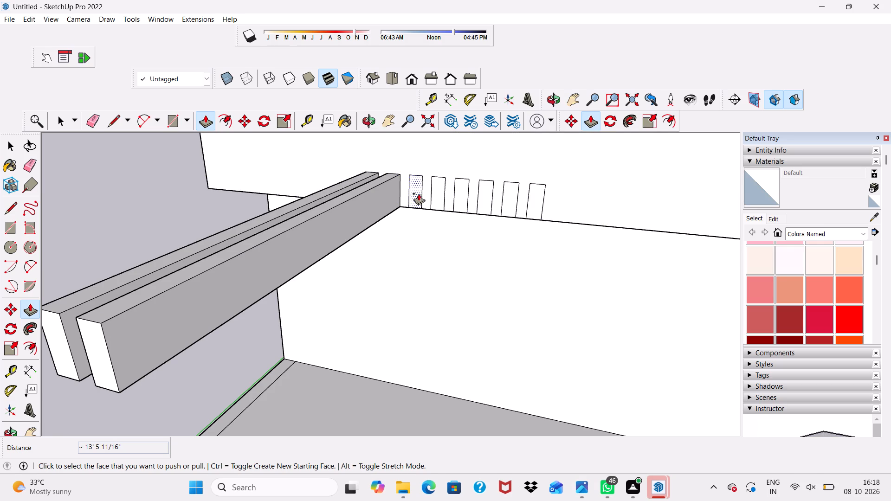
click(419, 193)
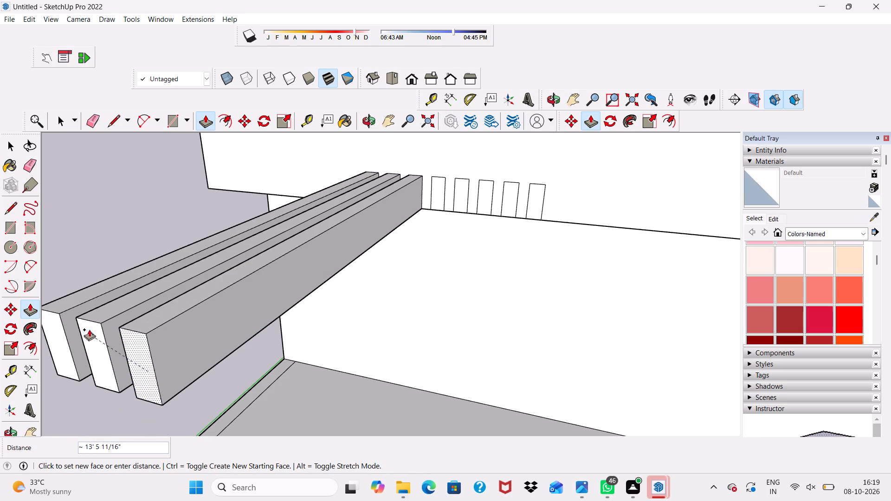
click(89, 334)
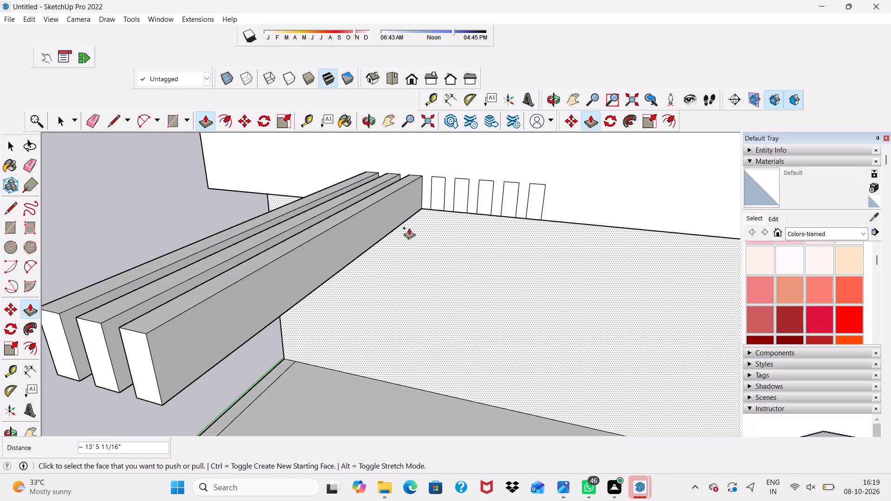
Push/Pull the fourth rectangle outward about 13' 5 11/16", flush with the third beam's end face.
scroll(424, 185, up, 8)
click(444, 190)
scroll(423, 225, down, 4)
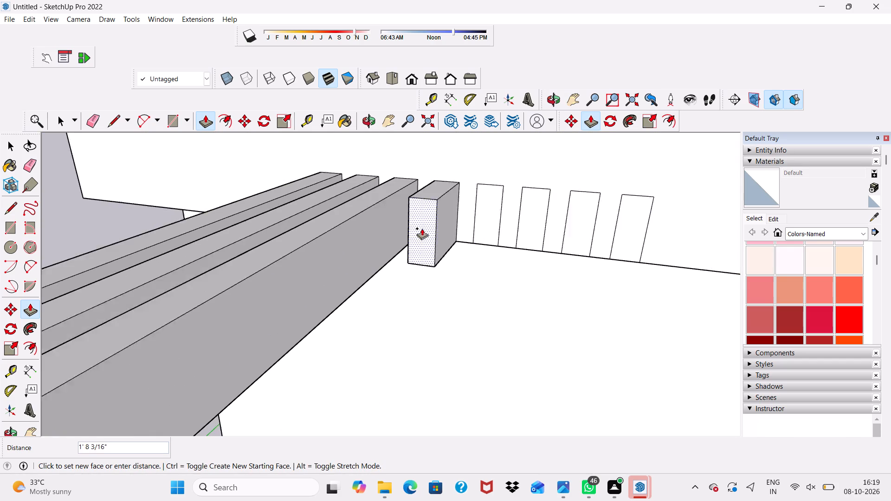
scroll(422, 228, down, 14)
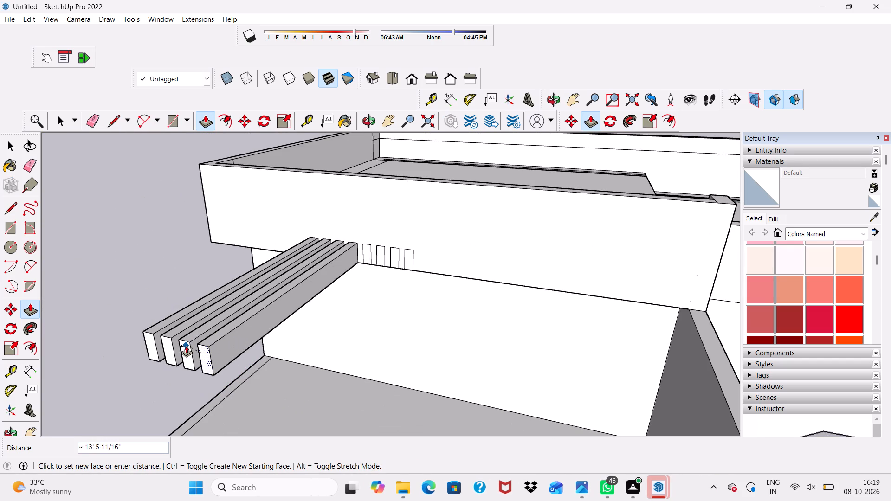
click(186, 346)
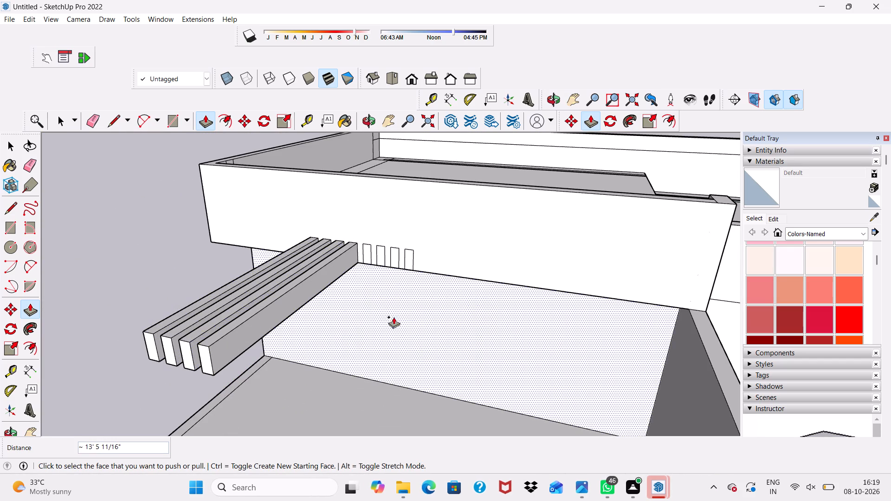
Push/Pull the fifth rectangle outward about 13' 5 11/16", flush with the end faces of the finished beams.
scroll(413, 318, up, 7)
scroll(353, 205, up, 3)
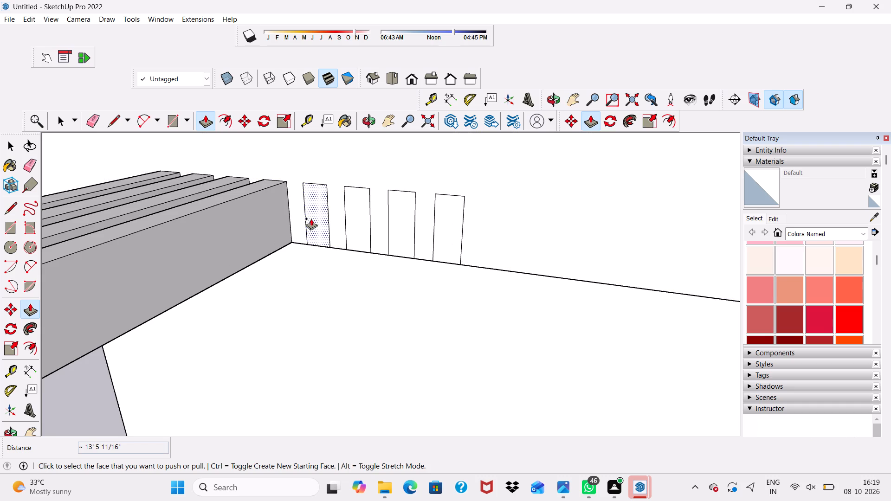
click(311, 218)
scroll(311, 218, down, 10)
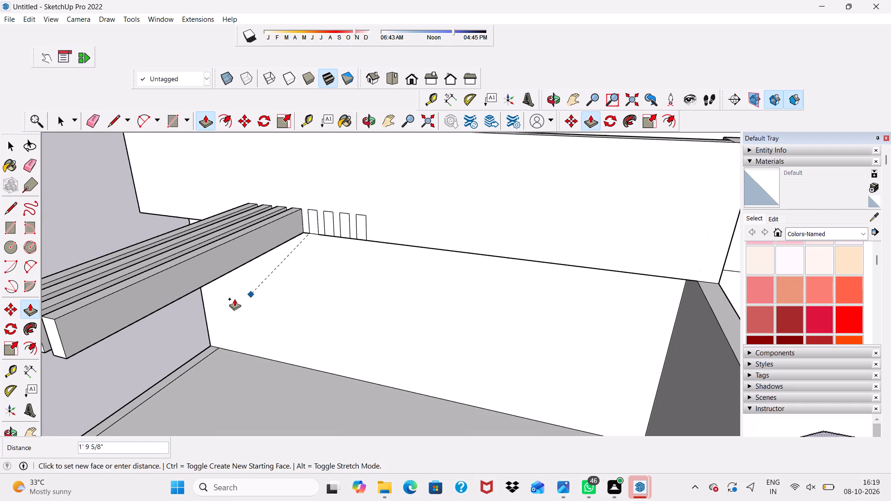
scroll(84, 362, up, 1)
middle_drag(77, 345, 204, 301)
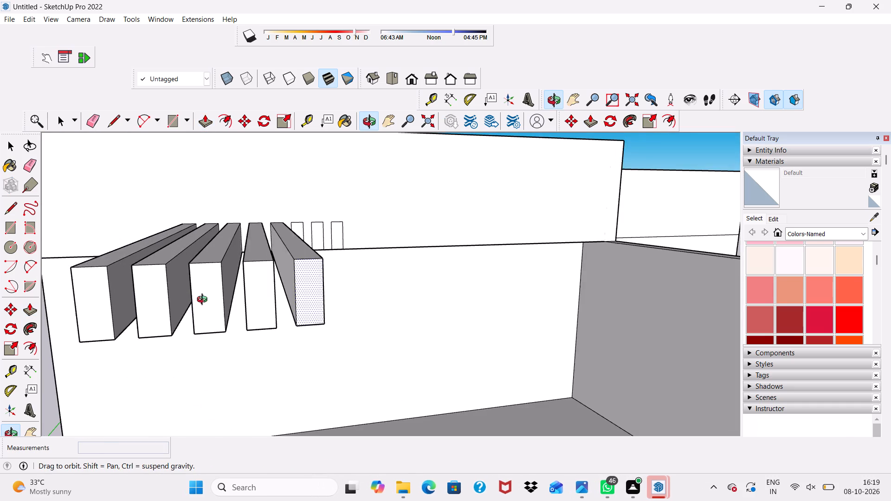
middle_drag(204, 301, 205, 300)
click(200, 298)
Push/Pull the sixth rectangle outward about 13' 5 11/16", flush with the fifth beam's end face.
middle_drag(323, 267, 210, 299)
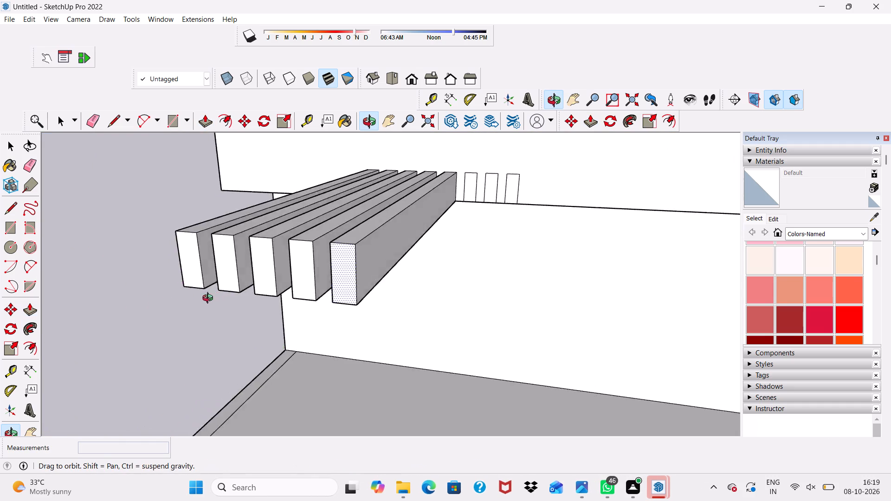
middle_drag(210, 299, 148, 289)
scroll(462, 236, up, 3)
scroll(614, 197, up, 4)
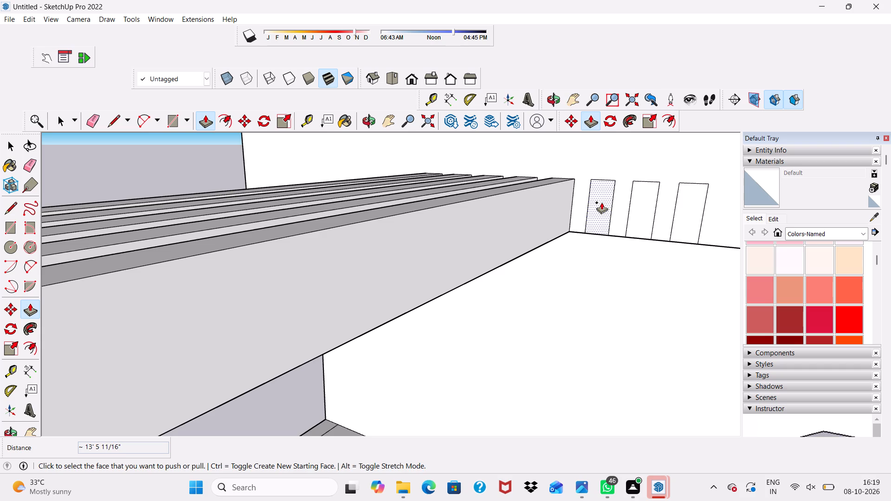
click(601, 202)
scroll(601, 202, down, 5)
scroll(520, 248, down, 1)
scroll(349, 264, up, 4)
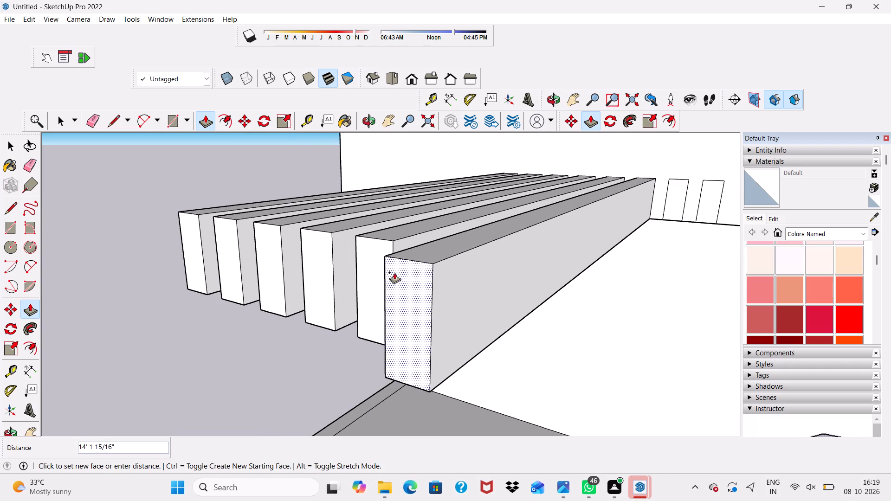
scroll(393, 272, down, 1)
middle_drag(393, 272, 517, 207)
click(405, 265)
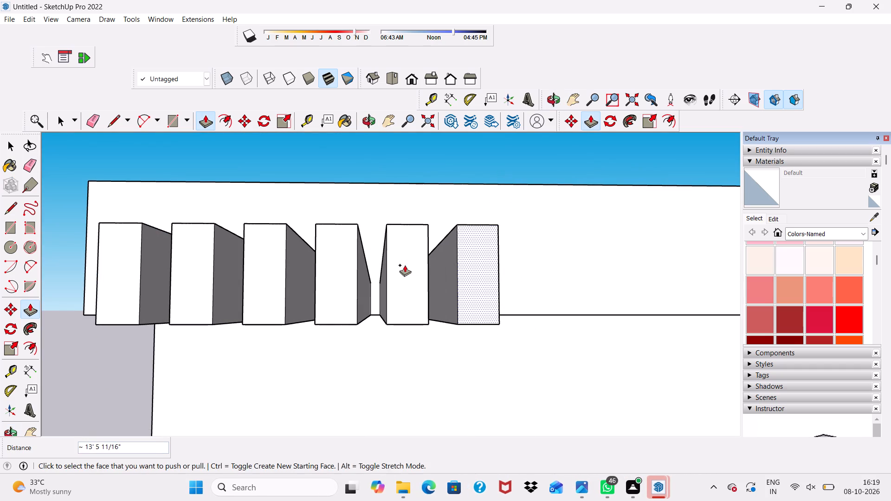
Push/Pull the seventh rectangle outward about 13' 5 11/16", flush with the sixth beam's end face.
scroll(458, 244, down, 2)
middle_drag(461, 245, 207, 318)
scroll(332, 243, down, 10)
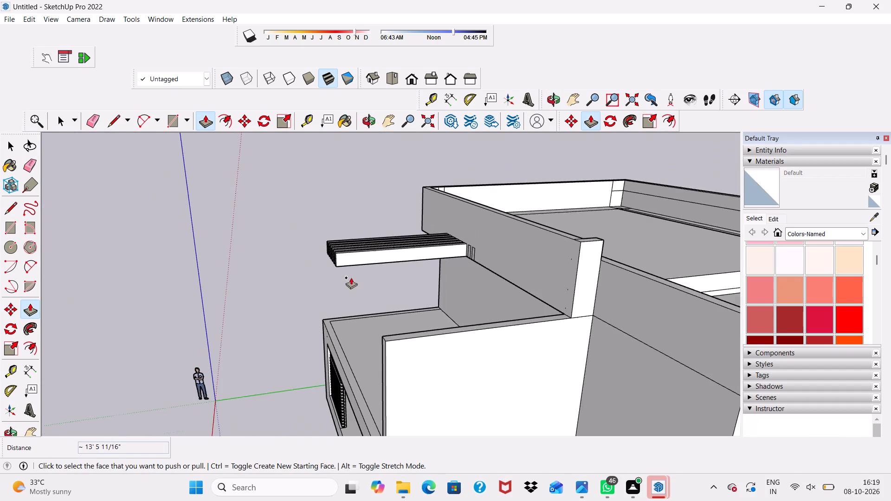
scroll(433, 251, up, 18)
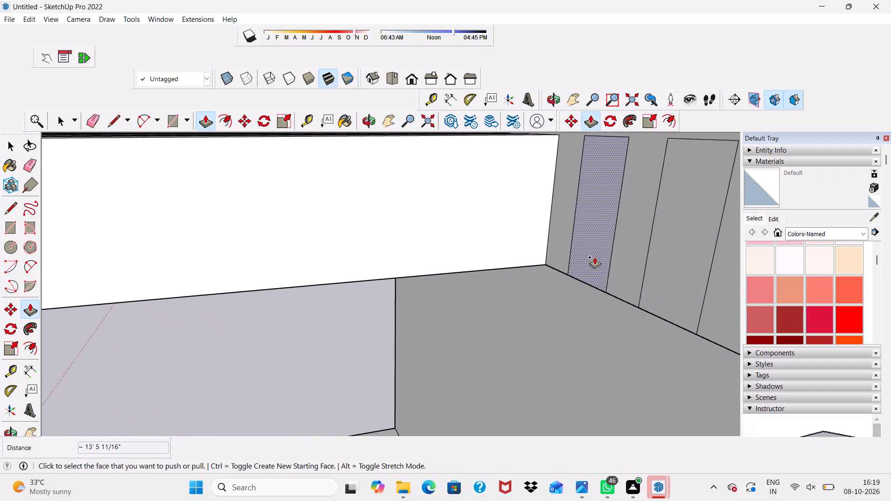
click(594, 257)
scroll(582, 254, down, 15)
scroll(123, 242, down, 1)
middle_drag(123, 242, 169, 244)
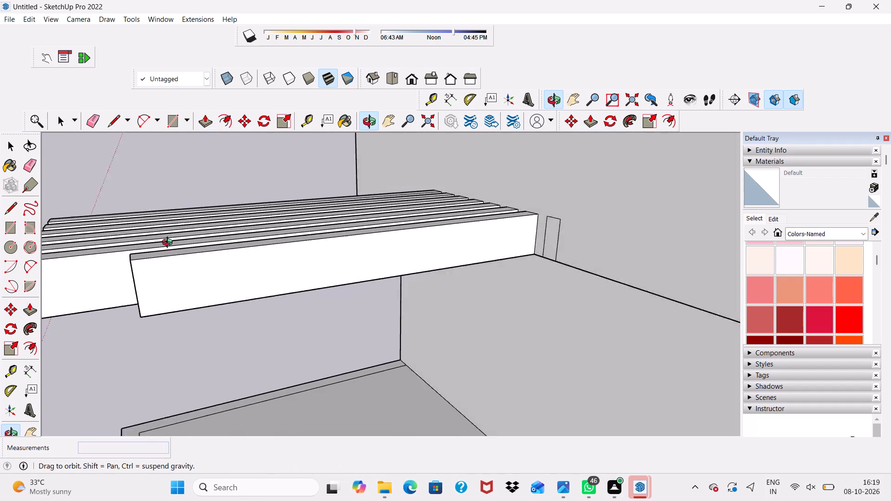
middle_drag(169, 244, 318, 233)
scroll(259, 341, down, 2)
scroll(257, 344, up, 2)
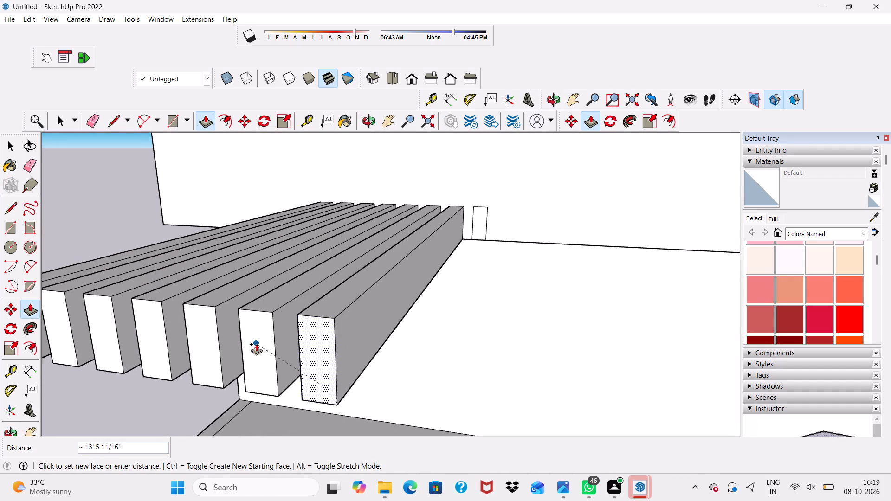
scroll(256, 344, up, 3)
scroll(256, 344, down, 6)
middle_drag(232, 329, 318, 279)
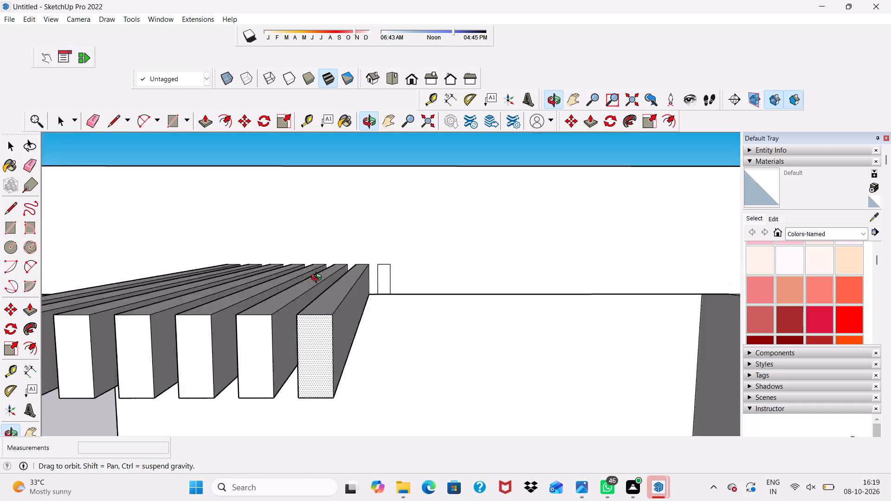
middle_drag(318, 279, 481, 219)
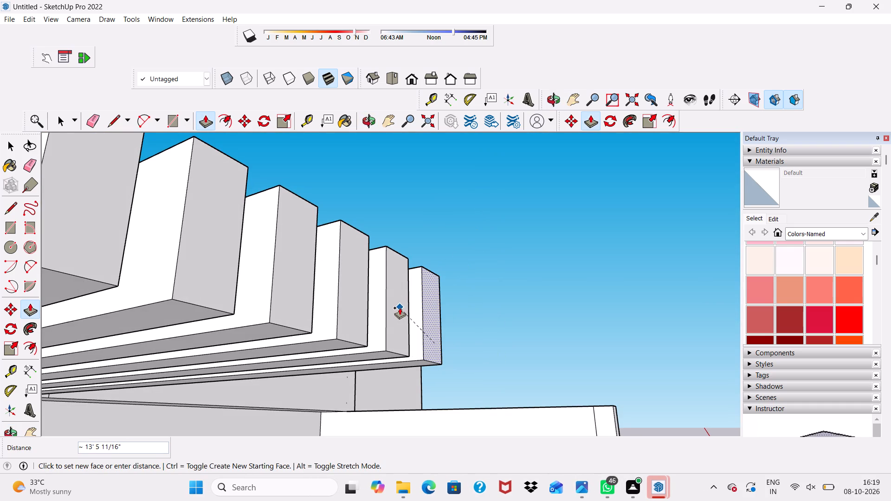
click(400, 308)
Push/Pull the eighth rectangle outward about 13' 5 11/16", flush with the seventh beam's end face.
scroll(345, 302, down, 11)
middle_drag(380, 307, 194, 339)
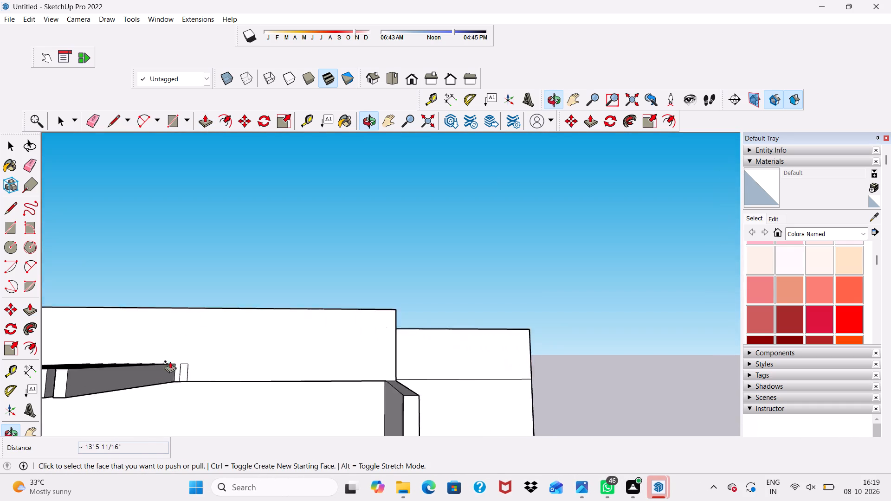
scroll(160, 366, up, 5)
scroll(213, 370, up, 10)
click(204, 363)
scroll(204, 354, down, 5)
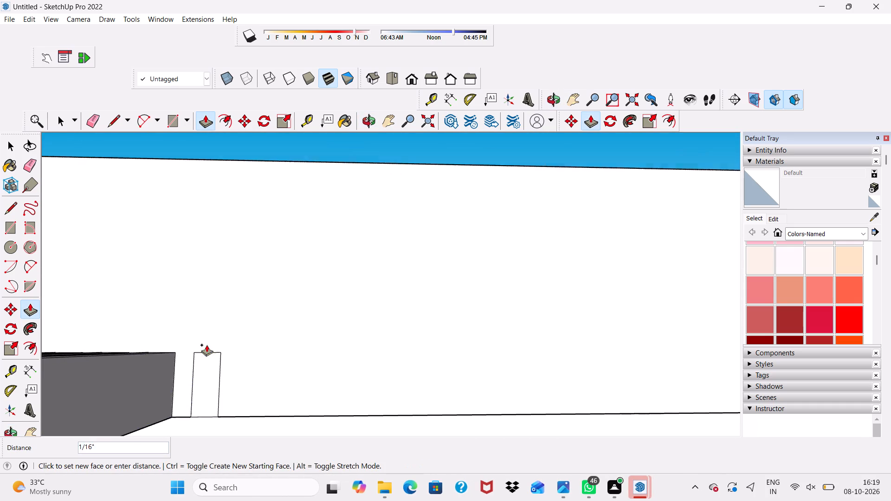
scroll(208, 337, down, 4)
scroll(129, 340, down, 11)
scroll(169, 321, down, 9)
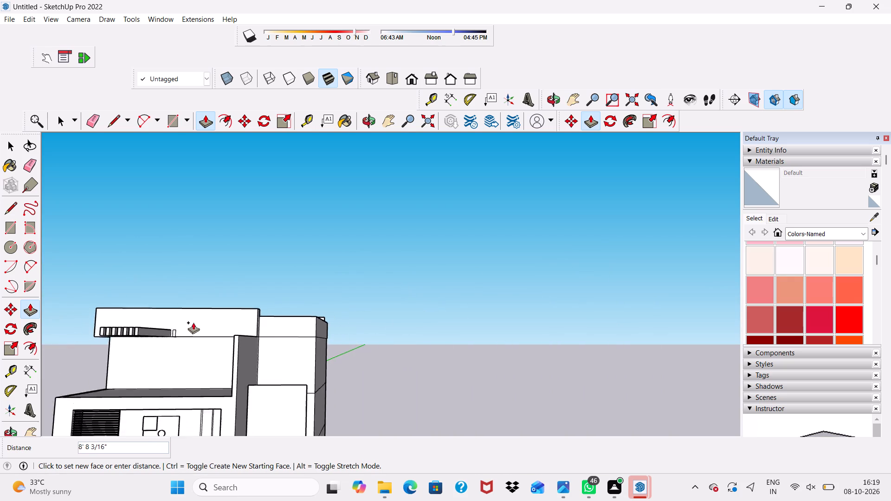
scroll(193, 322, down, 2)
scroll(187, 342, up, 5)
scroll(128, 322, up, 11)
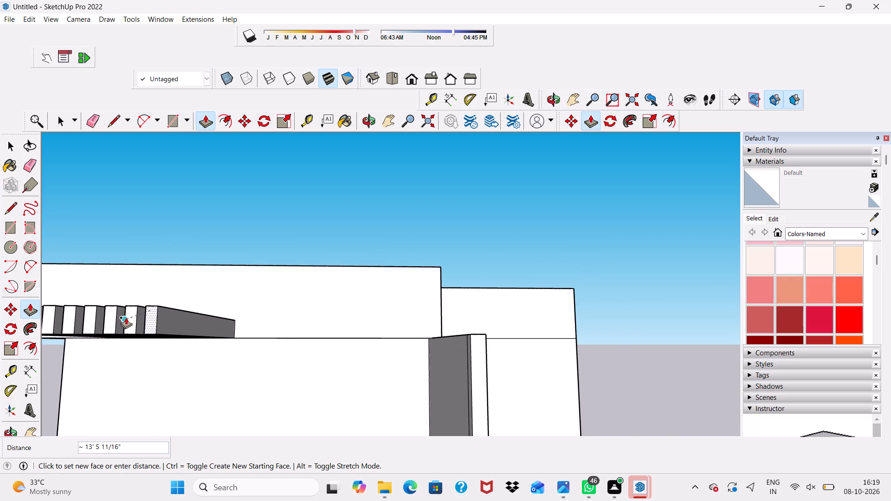
middle_drag(125, 312, 216, 318)
scroll(226, 320, up, 6)
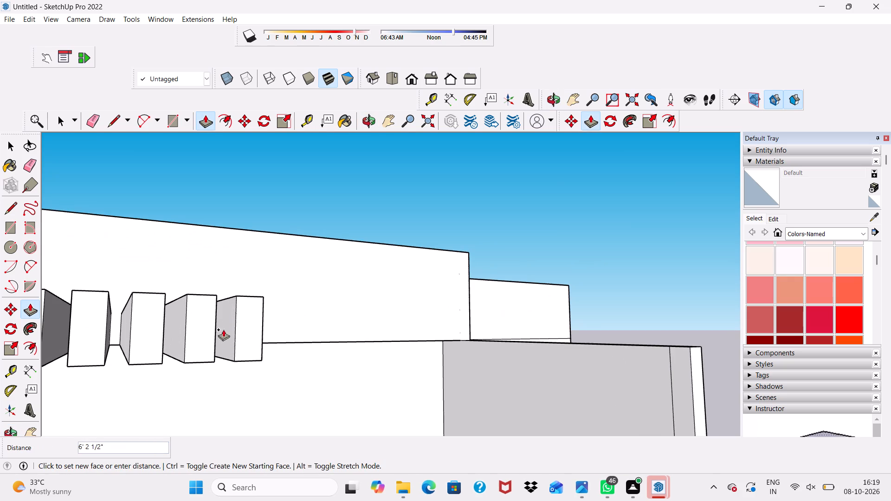
scroll(270, 336, up, 1)
scroll(270, 336, down, 1)
middle_drag(271, 336, 259, 370)
scroll(234, 373, up, 4)
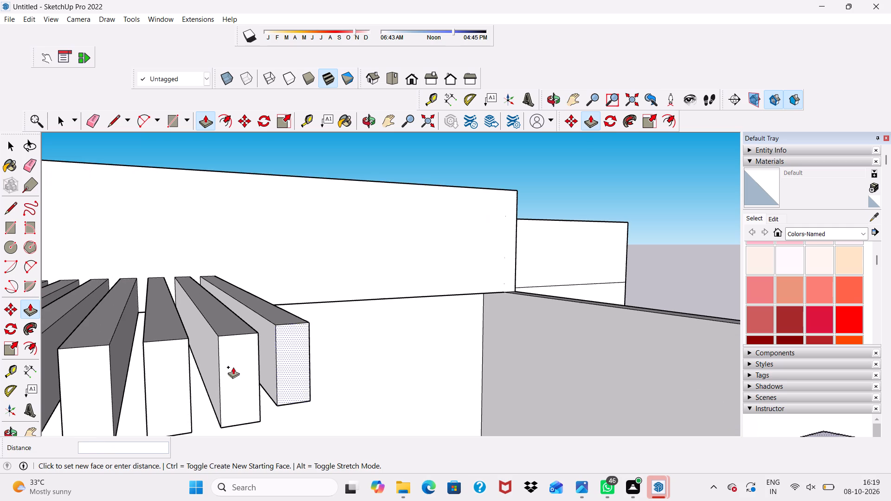
middle_drag(232, 364, 231, 360)
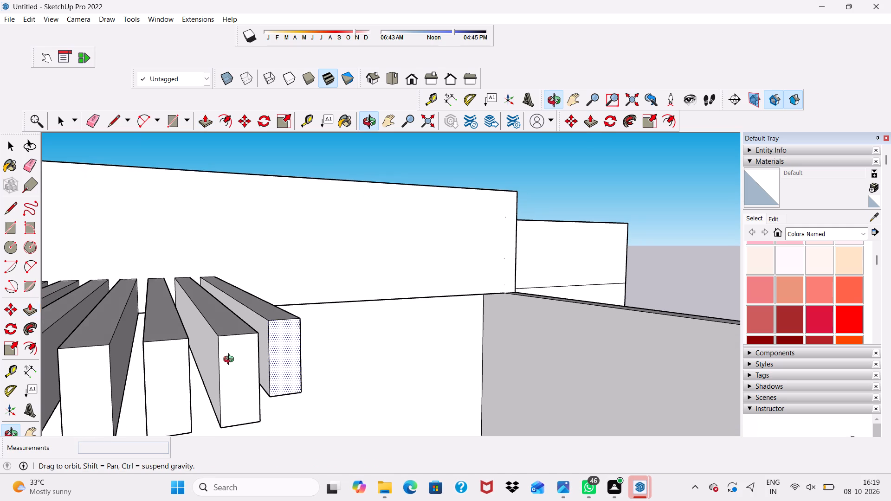
middle_drag(231, 360, 190, 273)
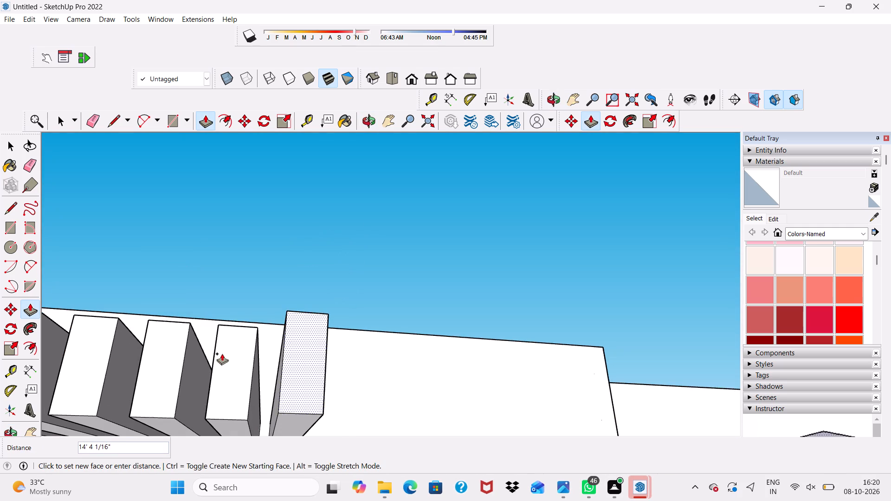
scroll(222, 353, up, 2)
click(236, 353)
scroll(240, 337, down, 4)
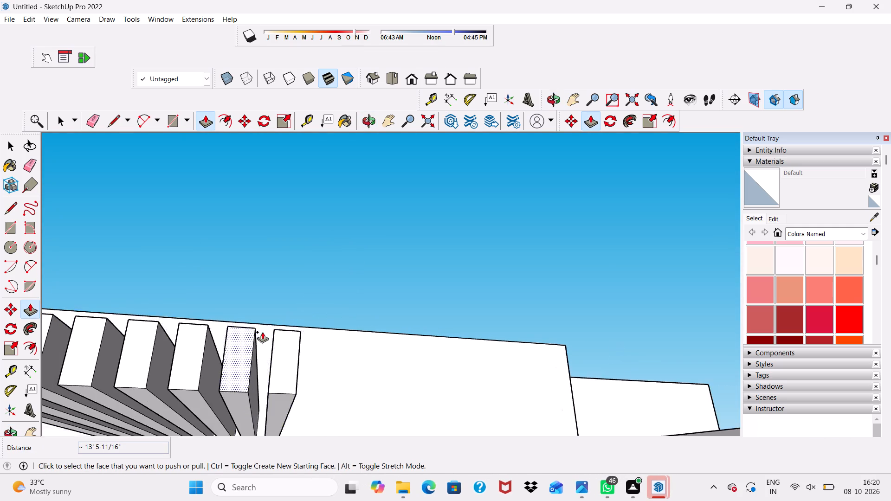
scroll(262, 332, down, 7)
middle_drag(288, 353, 112, 360)
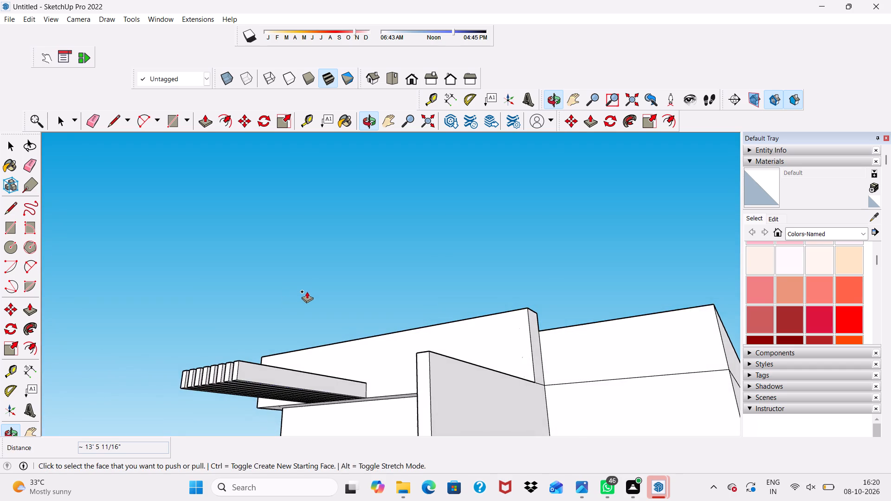
scroll(309, 290, up, 1)
key(space)
Examine the row of eight pergola beams from below, in front and the side for even length and spacing.
scroll(309, 290, down, 5)
middle_drag(271, 298, 375, 232)
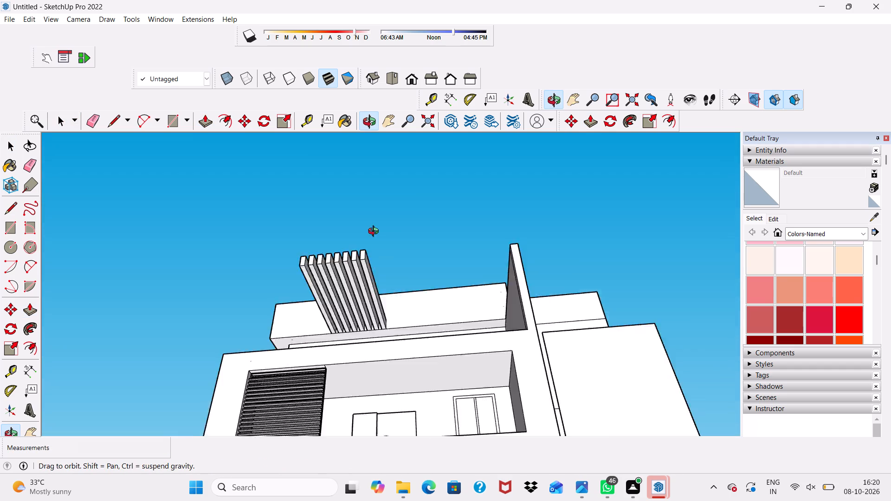
middle_drag(375, 232, 418, 216)
scroll(418, 216, up, 5)
scroll(366, 211, up, 15)
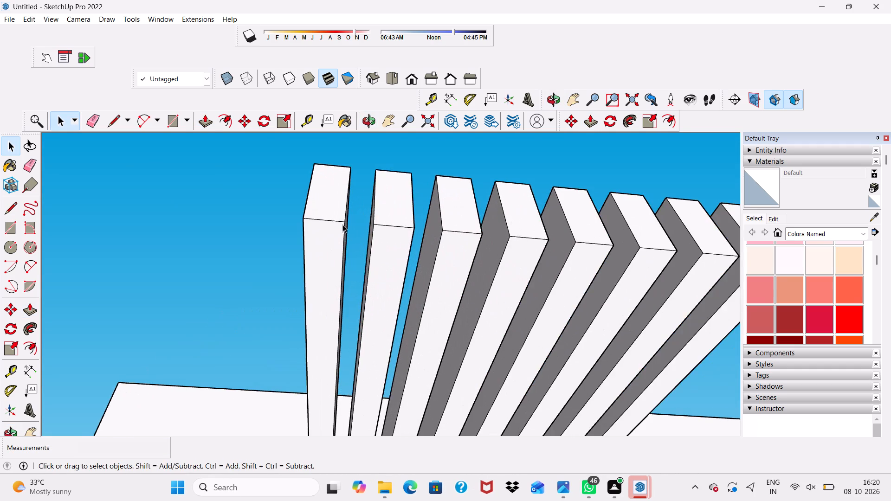
scroll(347, 196, down, 9)
middle_drag(347, 244, 307, 361)
scroll(287, 334, down, 6)
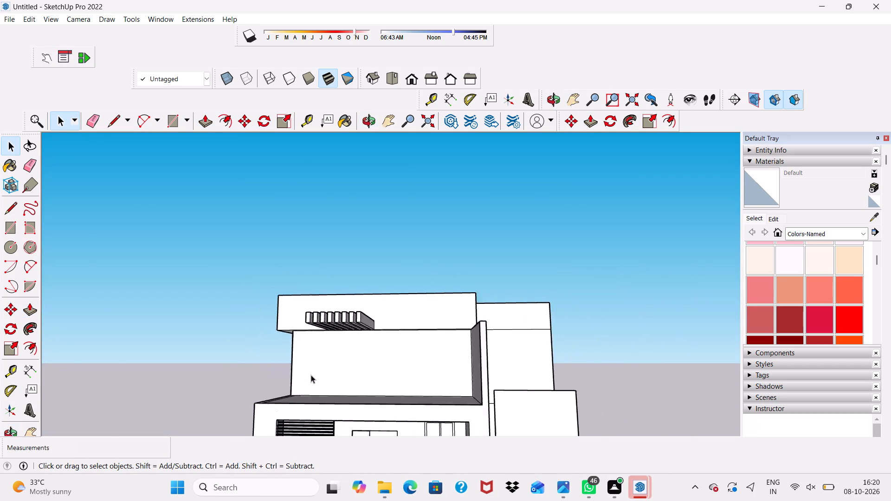
scroll(311, 375, down, 8)
middle_drag(282, 342, 399, 368)
scroll(400, 365, up, 3)
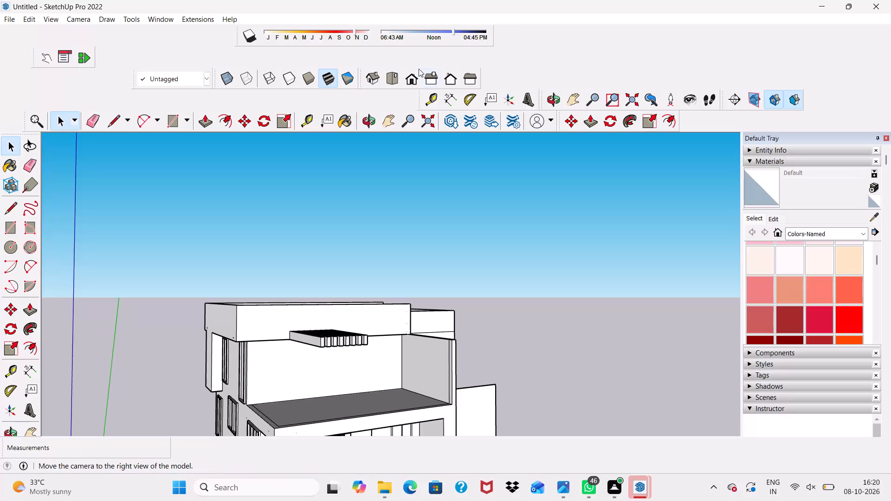
Draw a rectangle about 7 11/16" by 6 1/2" on the first beam's underside, across its full width at the outer end.
click(407, 73)
scroll(333, 337, up, 2)
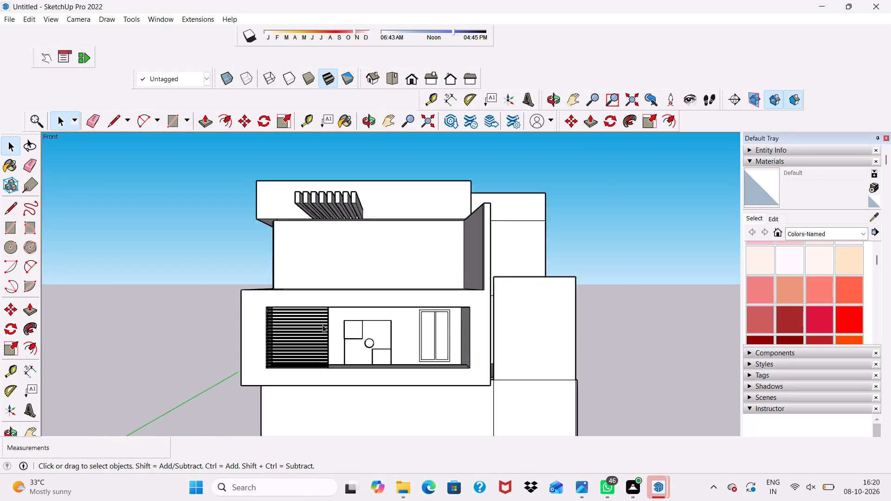
scroll(323, 325, up, 2)
scroll(290, 154, up, 5)
middle_drag(301, 223, 299, 195)
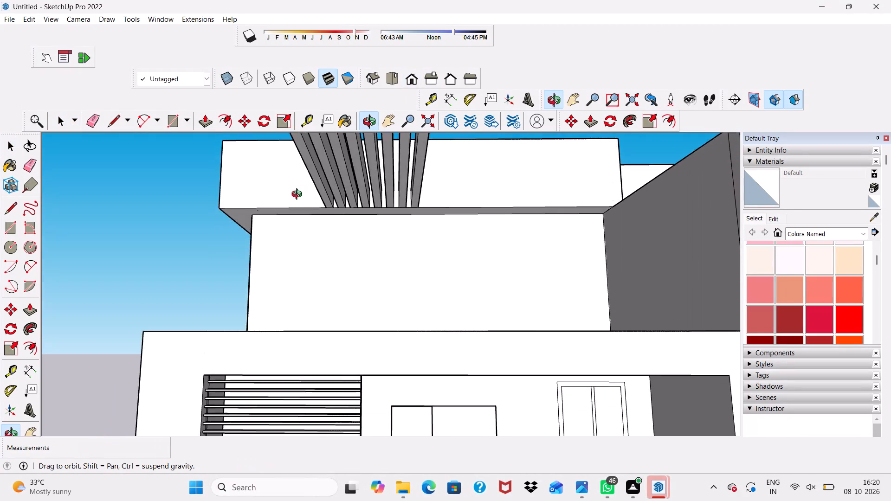
middle_drag(299, 195, 313, 223)
scroll(209, 169, up, 3)
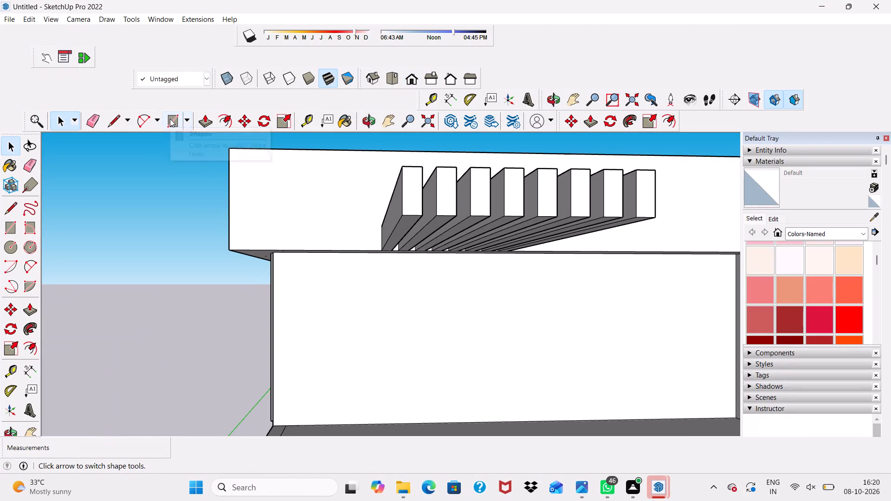
click(170, 119)
scroll(503, 286, up, 4)
scroll(411, 207, down, 6)
scroll(407, 219, up, 5)
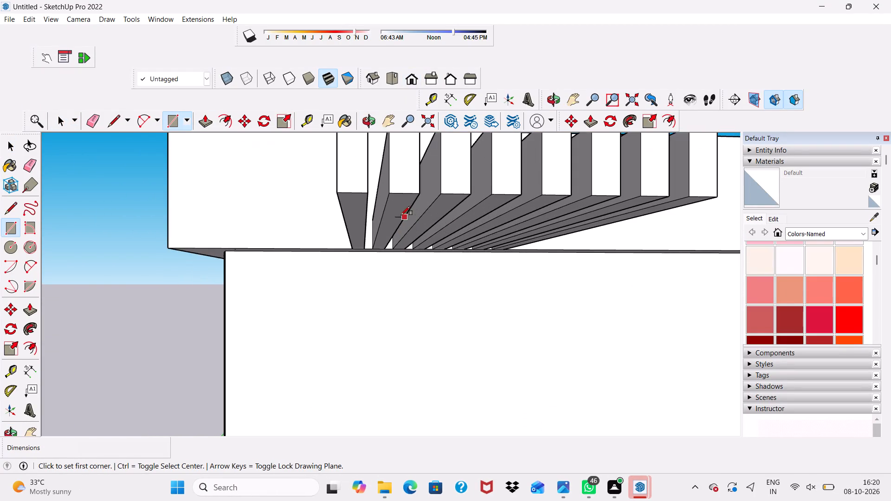
scroll(380, 207, up, 4)
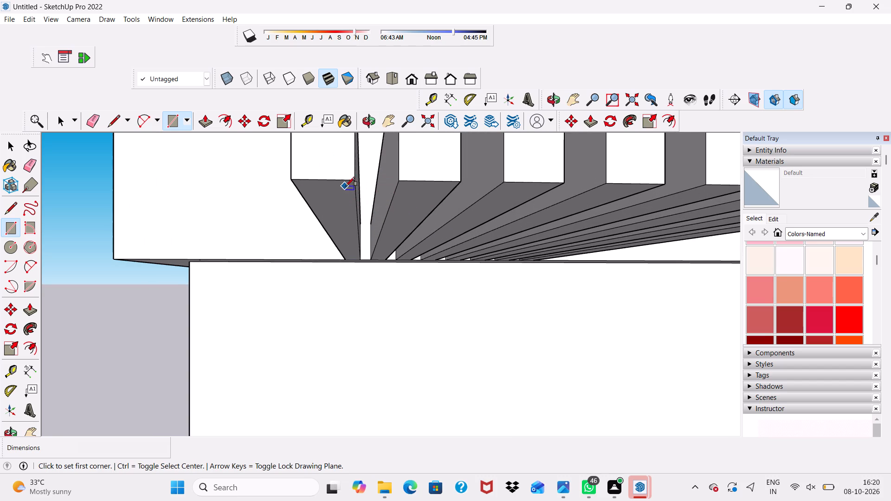
scroll(352, 186, up, 7)
click(360, 180)
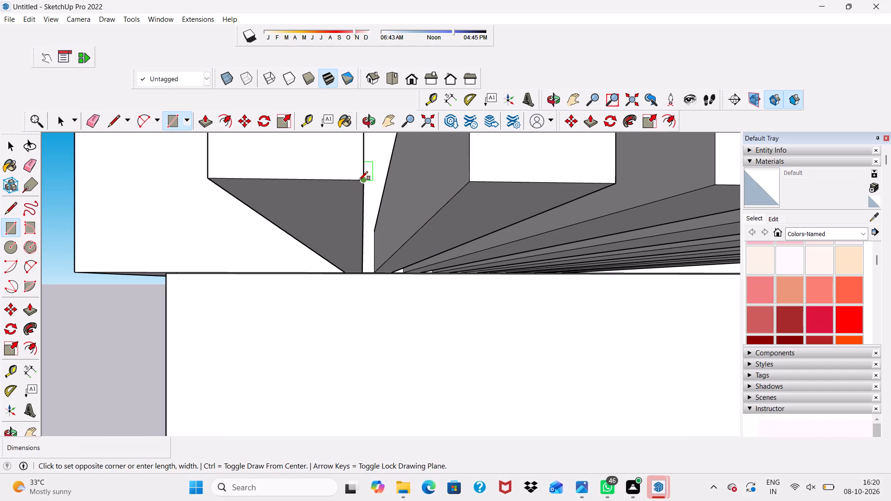
scroll(233, 195, up, 4)
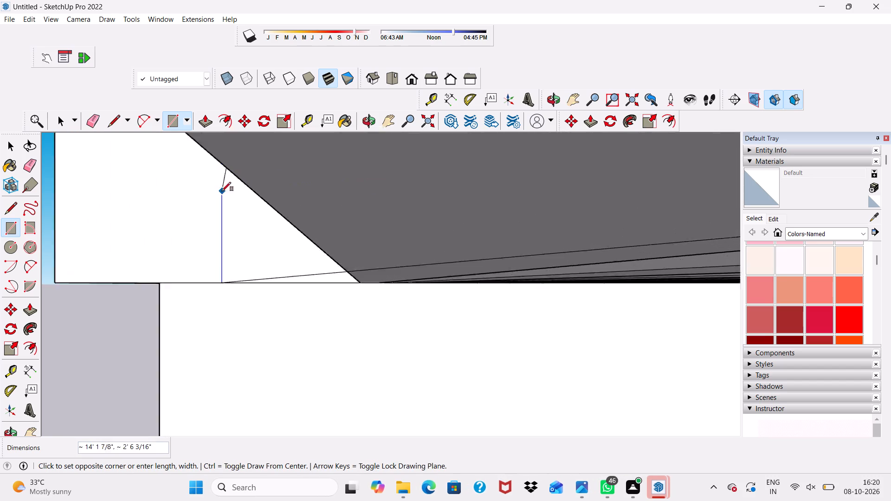
scroll(222, 191, up, 1)
scroll(216, 187, down, 7)
scroll(273, 209, down, 1)
middle_drag(273, 209, 321, 133)
scroll(260, 205, up, 3)
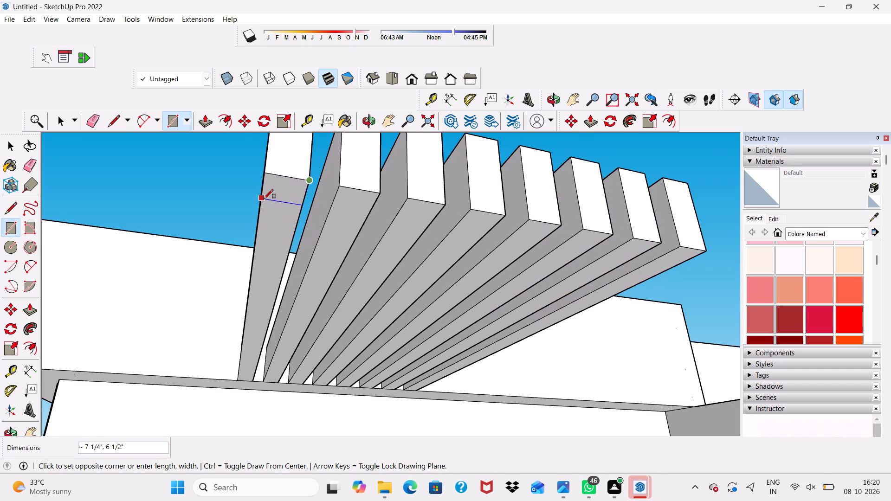
click(263, 200)
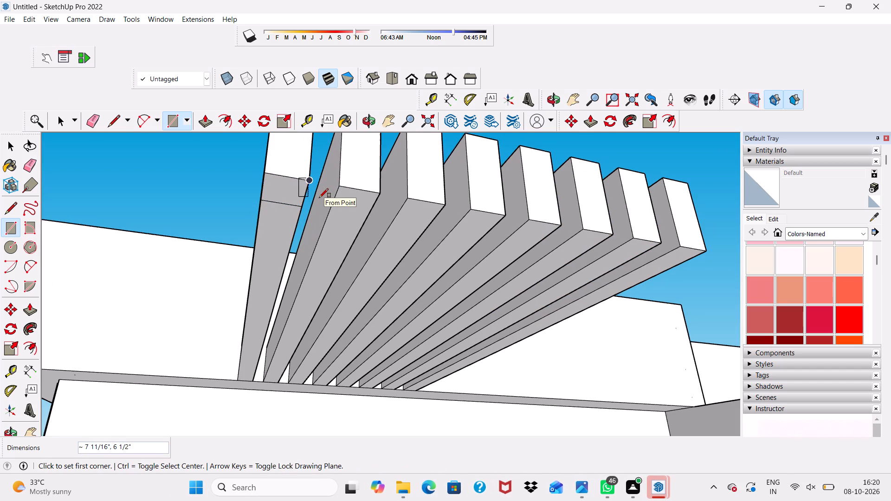
Draw a rectangle about 7 1/2" by 6 1/2" on the second beam's underside, across its full width at the outer end.
click(377, 199)
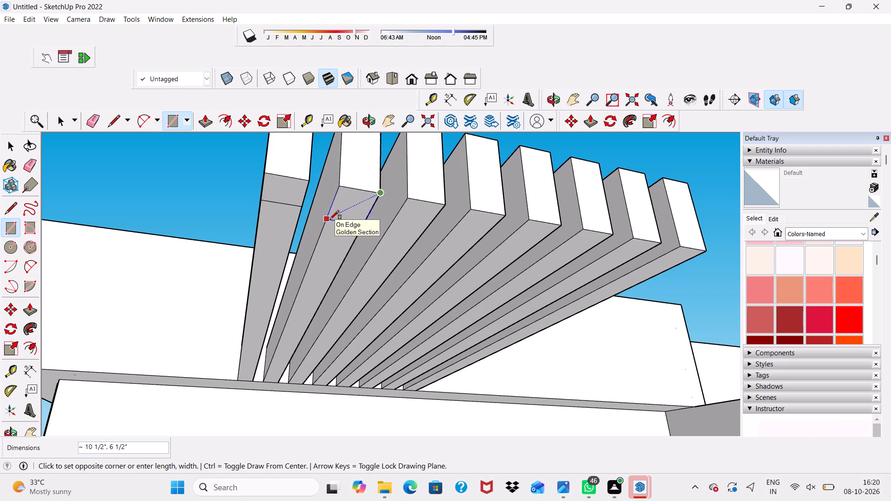
scroll(329, 219, up, 2)
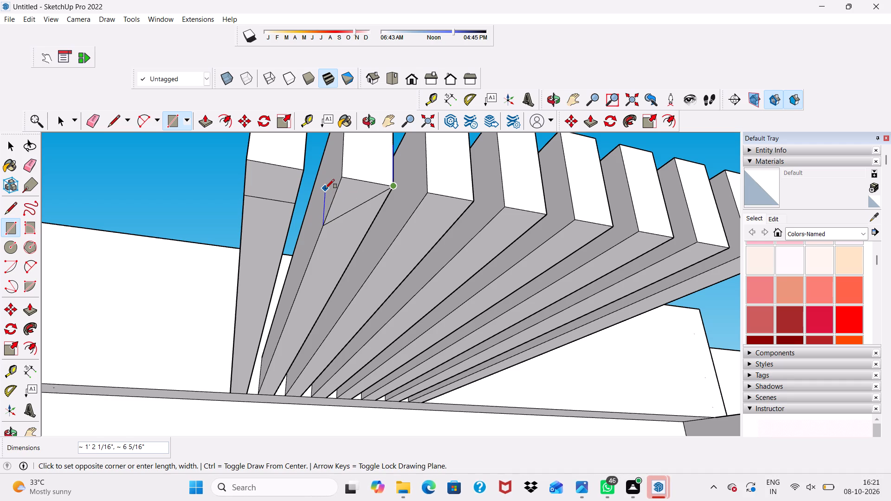
scroll(312, 200, down, 4)
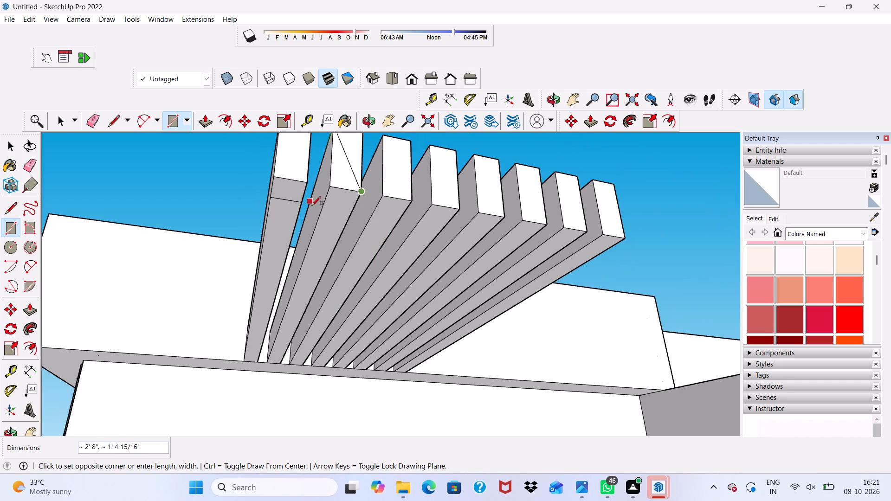
scroll(338, 225, up, 9)
scroll(287, 193, up, 3)
scroll(241, 191, down, 7)
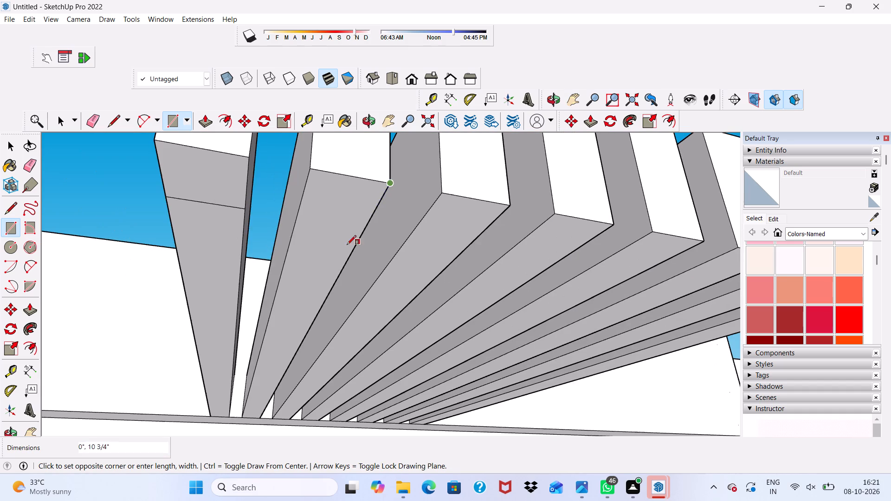
click(297, 216)
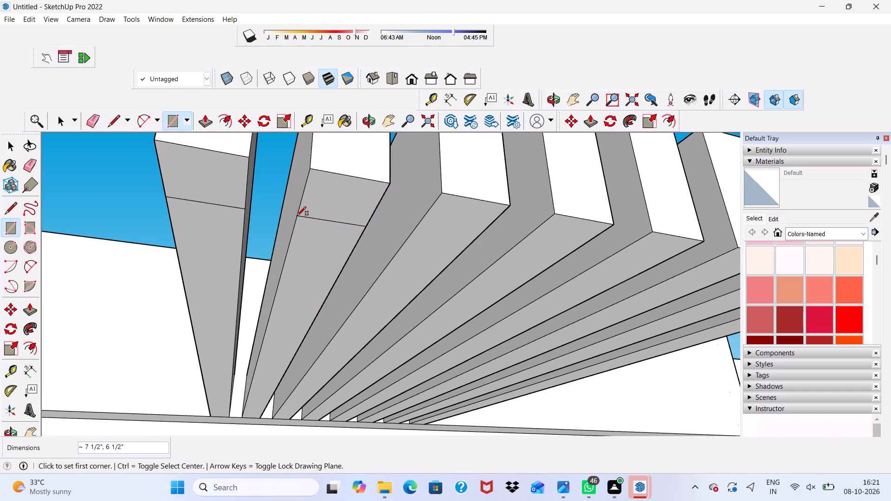
Draw a rectangle about 6 3/4" by 6 1/2" on the third beam's underside, across its full width at the outer end.
scroll(486, 206, up, 7)
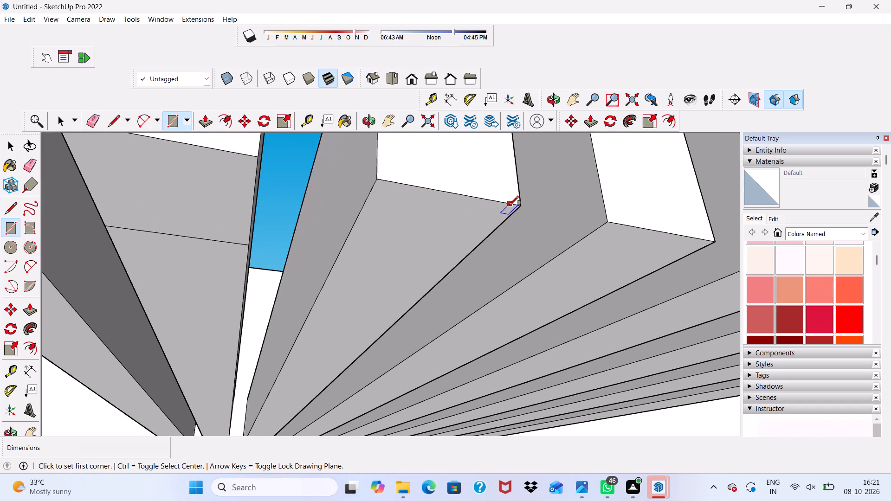
scroll(518, 210, up, 5)
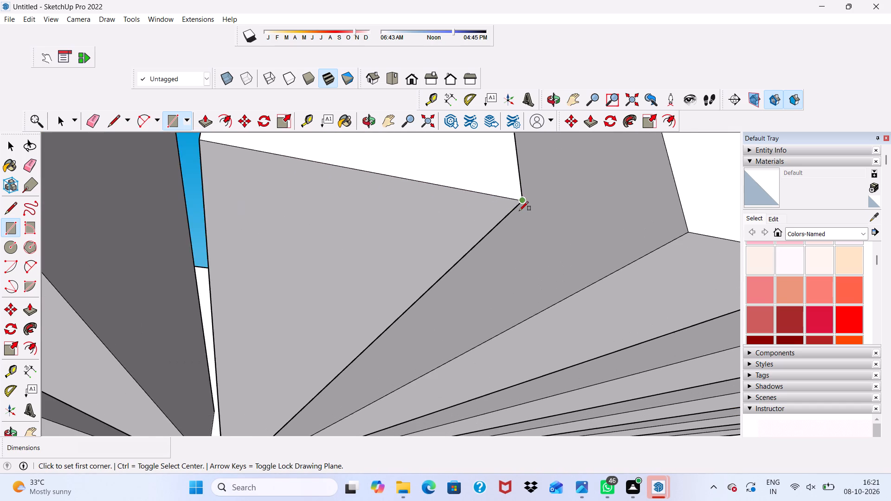
scroll(519, 211, up, 2)
click(518, 198)
scroll(472, 252, down, 4)
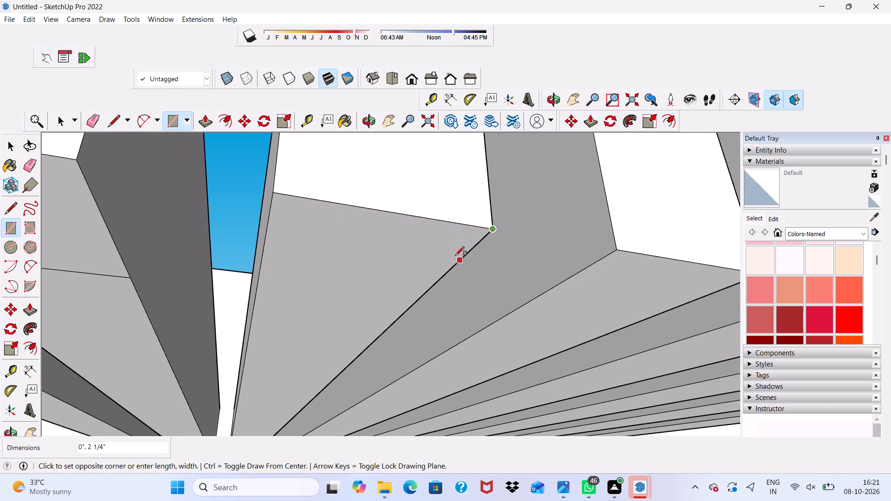
scroll(455, 256, down, 4)
scroll(407, 249, down, 2)
scroll(347, 255, up, 3)
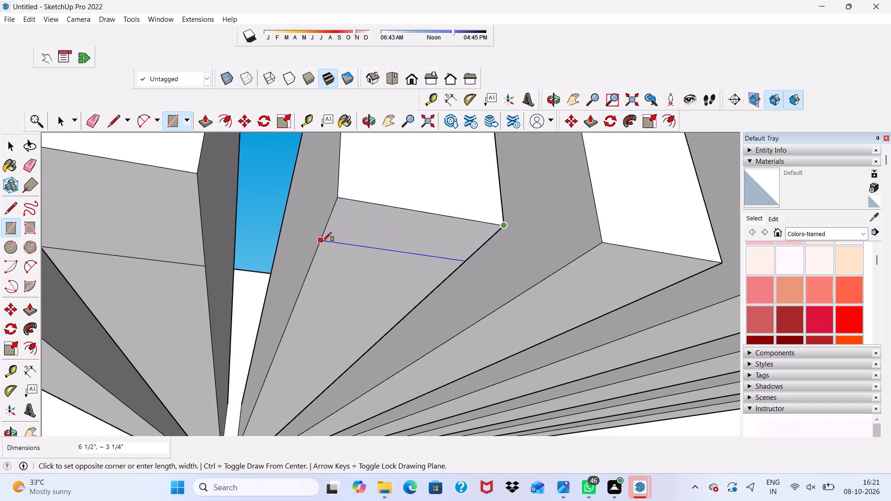
scroll(313, 254, down, 2)
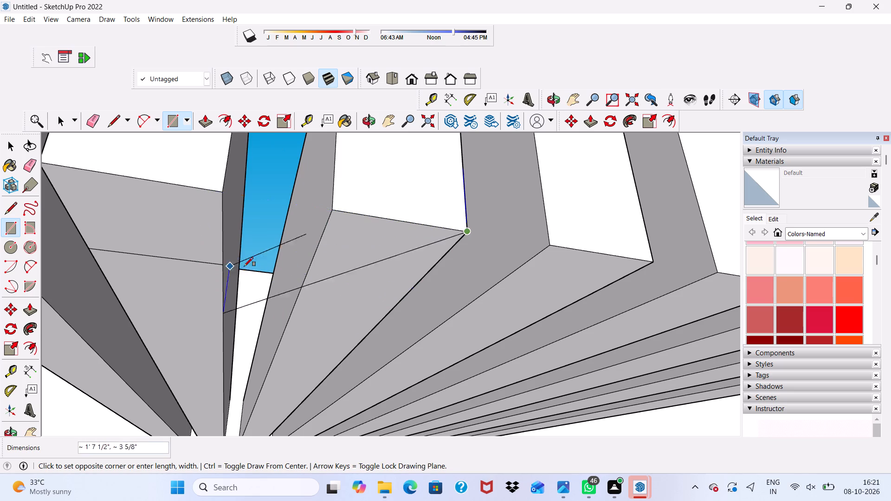
scroll(312, 263, down, 3)
middle_drag(312, 263, 290, 179)
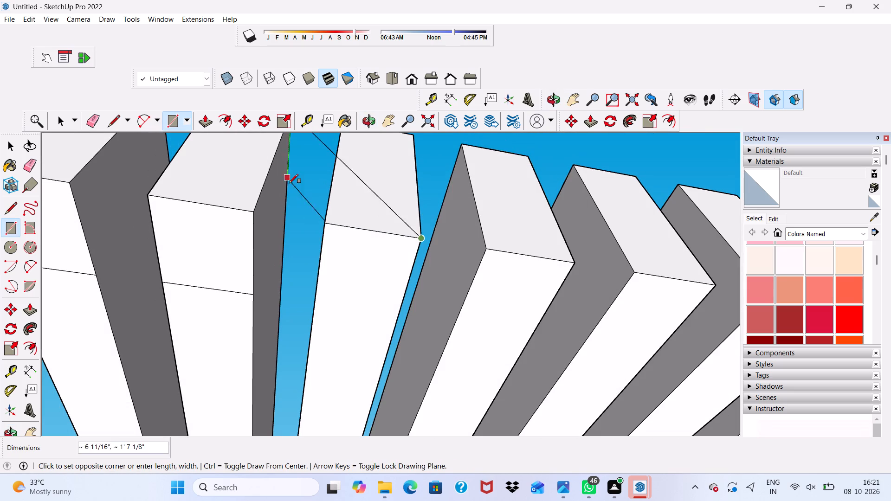
click(316, 296)
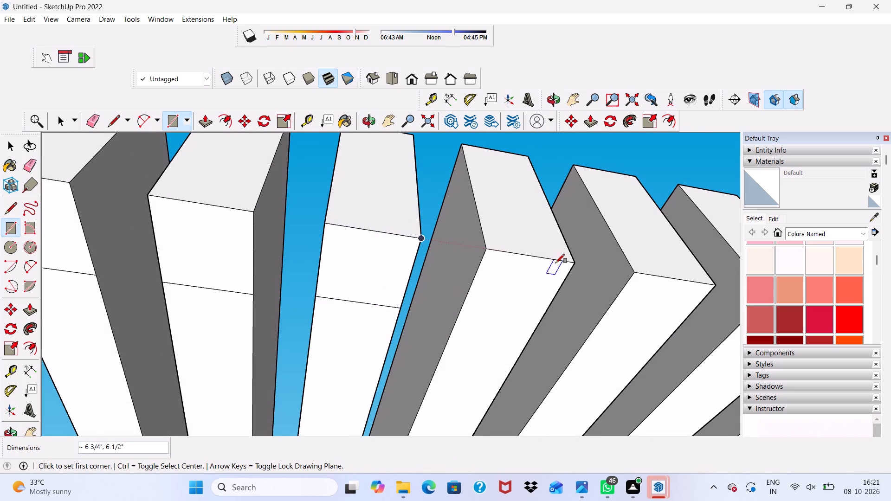
Draw a rectangle 6 1/2" wide on the fourth beam's underside, across its full width at the outer end.
scroll(564, 257, up, 3)
click(574, 265)
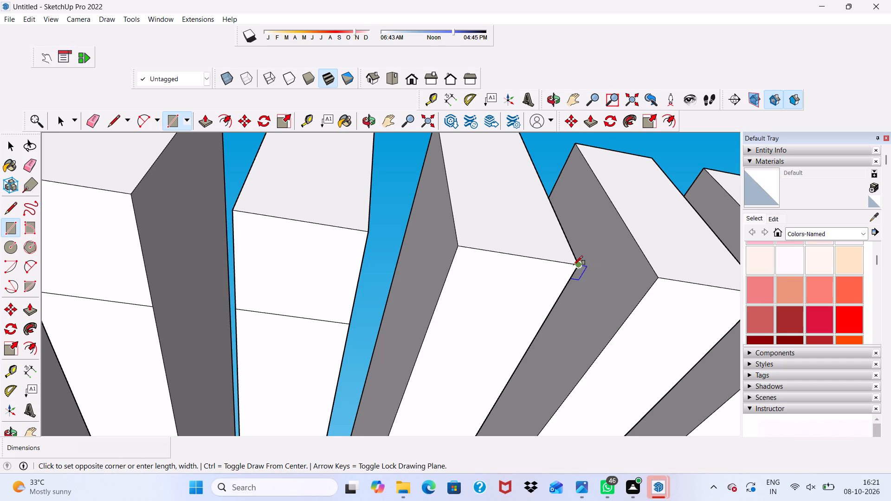
scroll(493, 309, down, 4)
scroll(452, 306, down, 3)
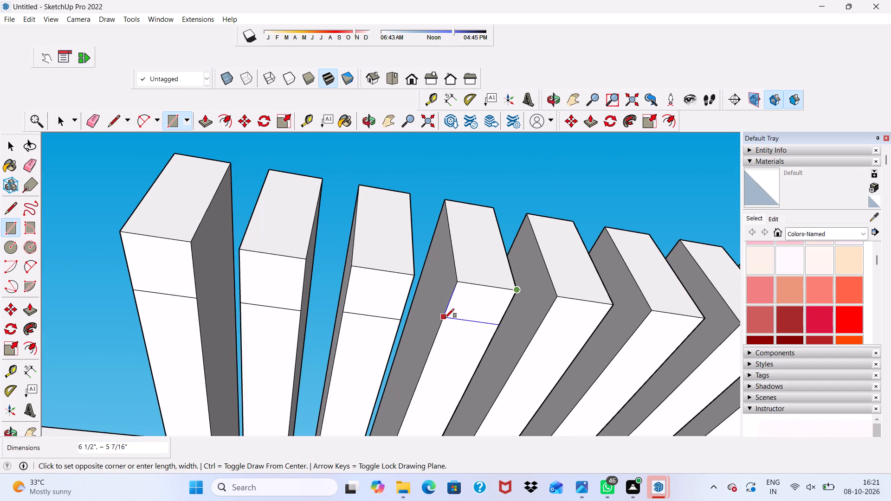
click(445, 322)
Draw 6 1/2" squares on the undersides of the fifth and sixth beams, across their full width at the outer ends.
scroll(461, 285, down, 5)
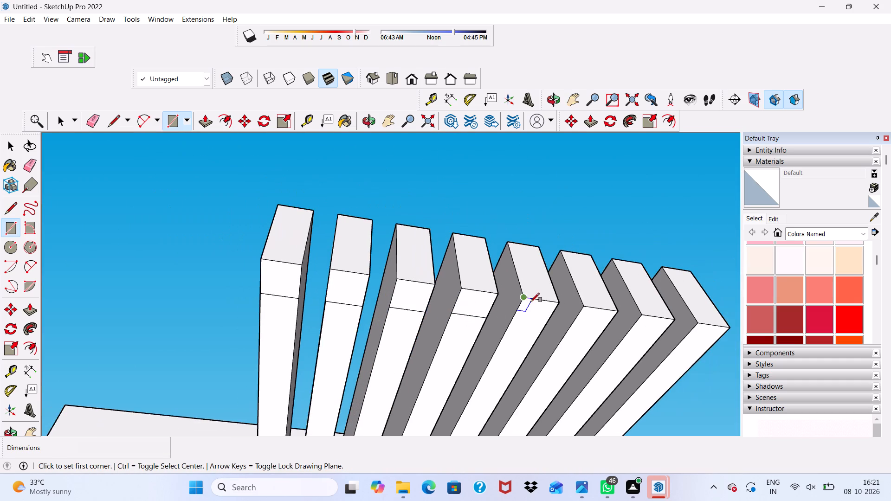
scroll(533, 302, up, 4)
scroll(533, 302, down, 3)
middle_drag(533, 303, 401, 291)
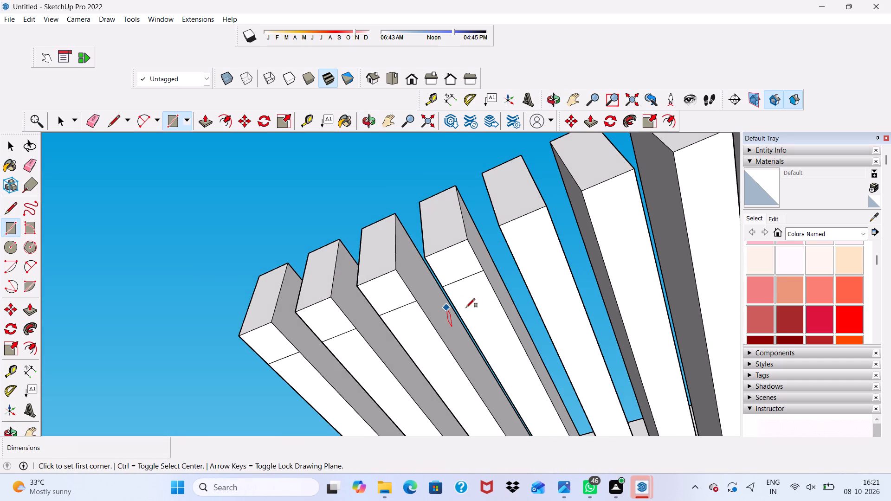
scroll(503, 252, up, 3)
click(582, 167)
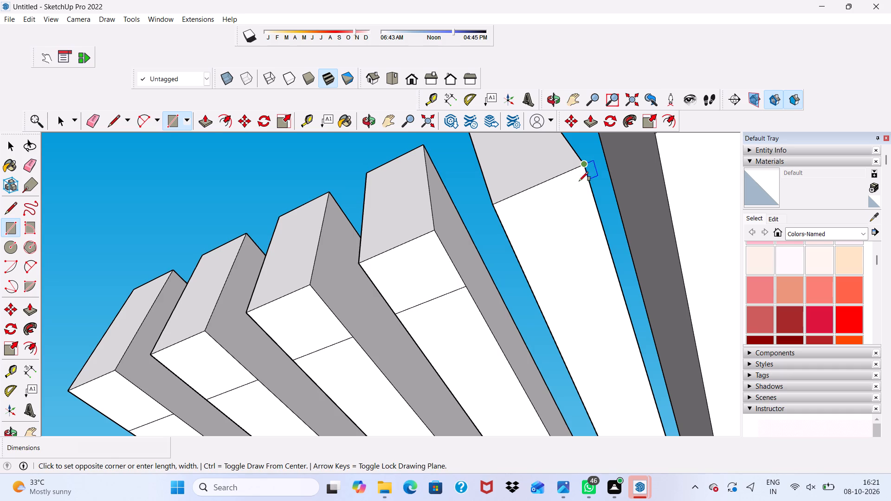
click(522, 269)
scroll(507, 273, down, 9)
scroll(516, 239, up, 7)
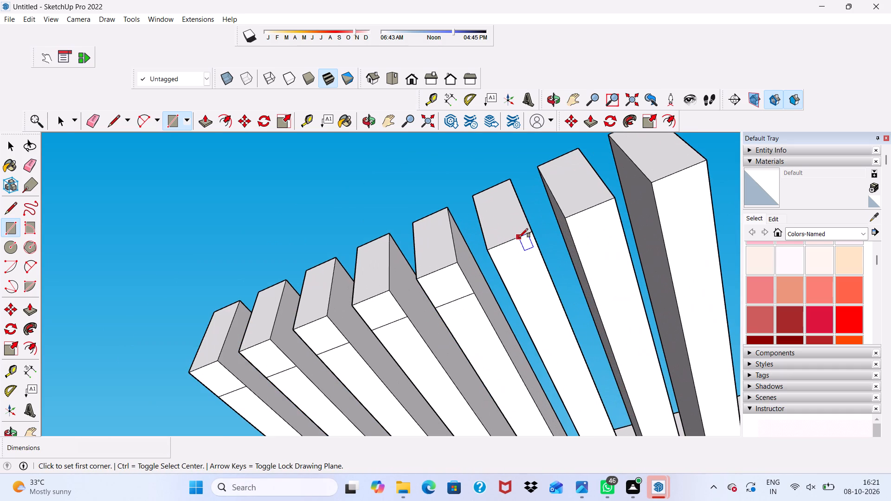
click(530, 234)
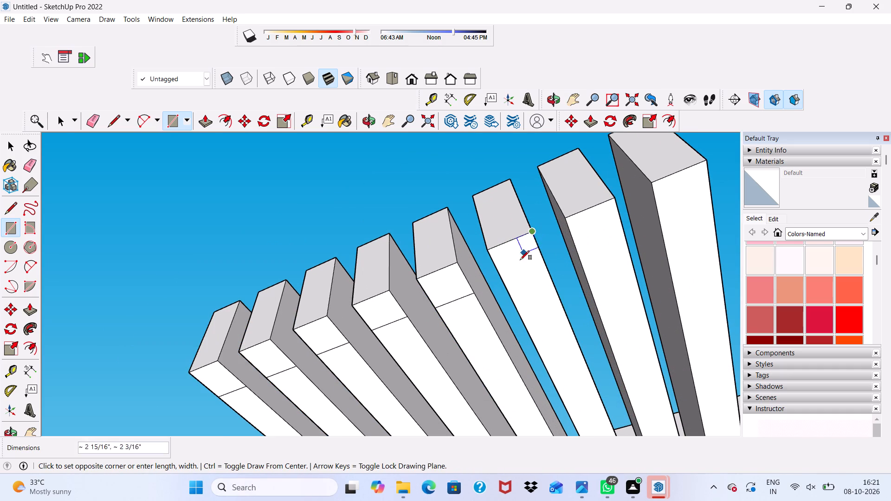
click(503, 280)
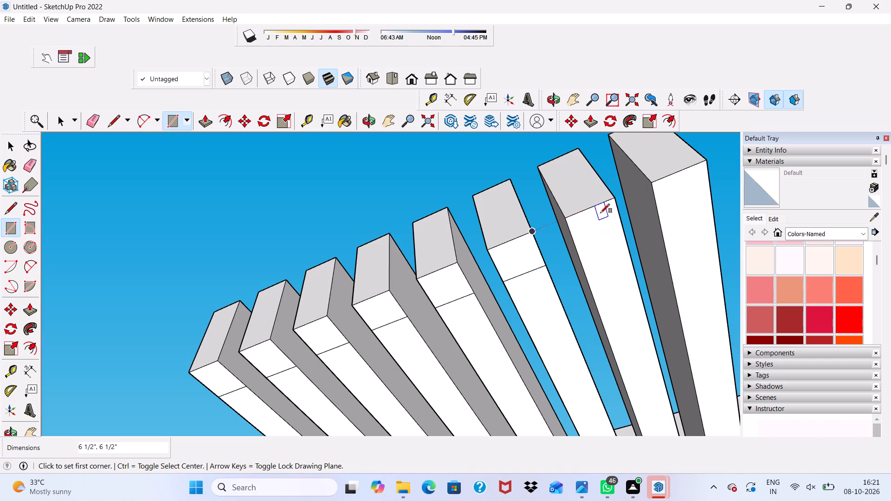
Draw full-width rectangles on the outer-end undersides of the seventh and eighth beams, the seventh's about 7 1/16" by 6 1/2".
click(613, 202)
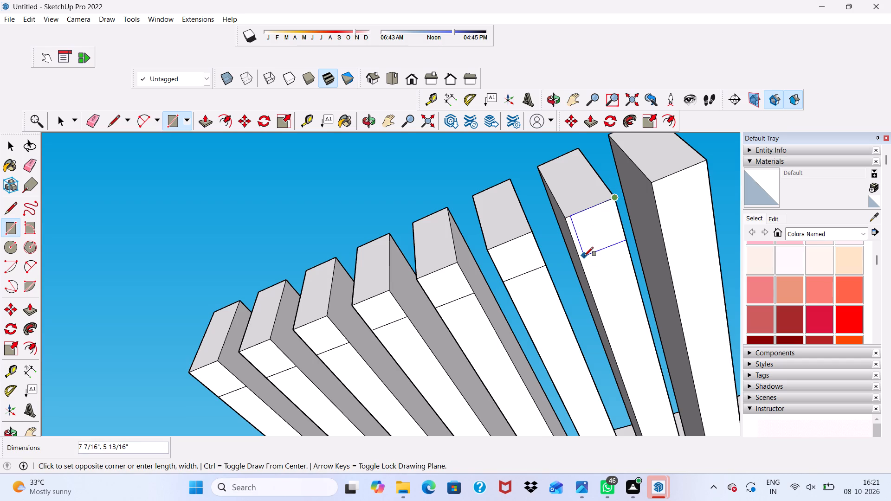
click(580, 256)
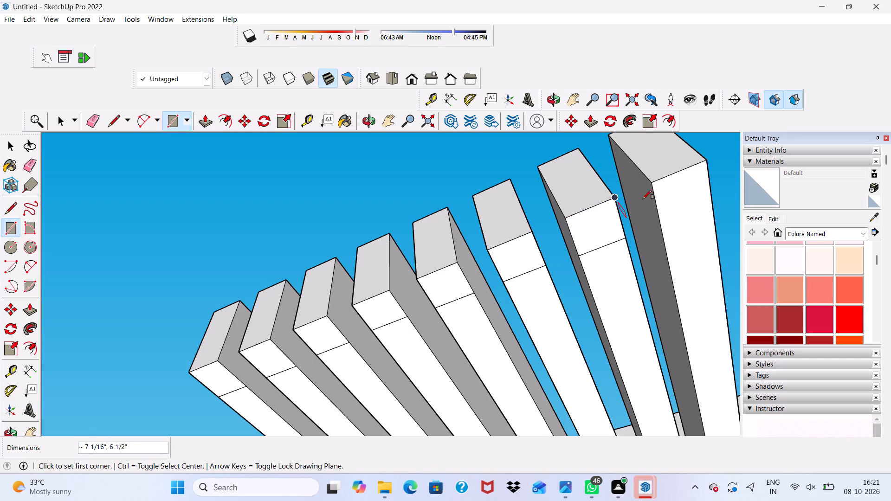
click(706, 159)
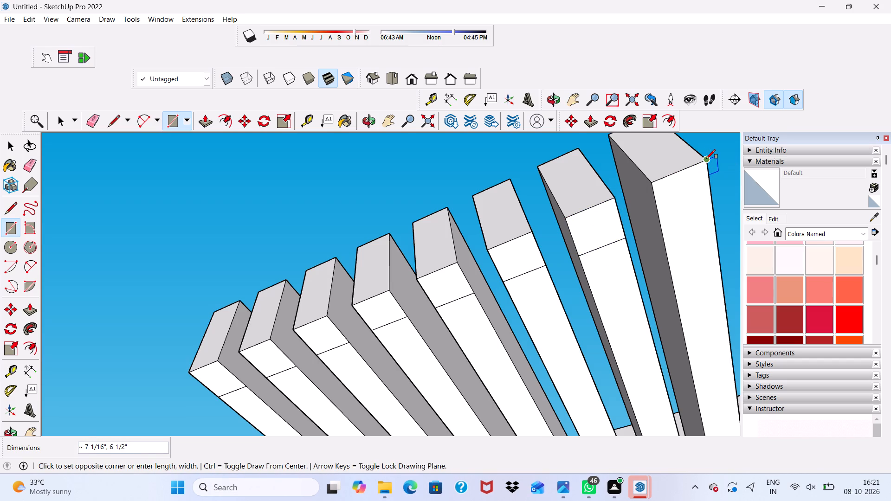
click(659, 223)
scroll(655, 223, down, 2)
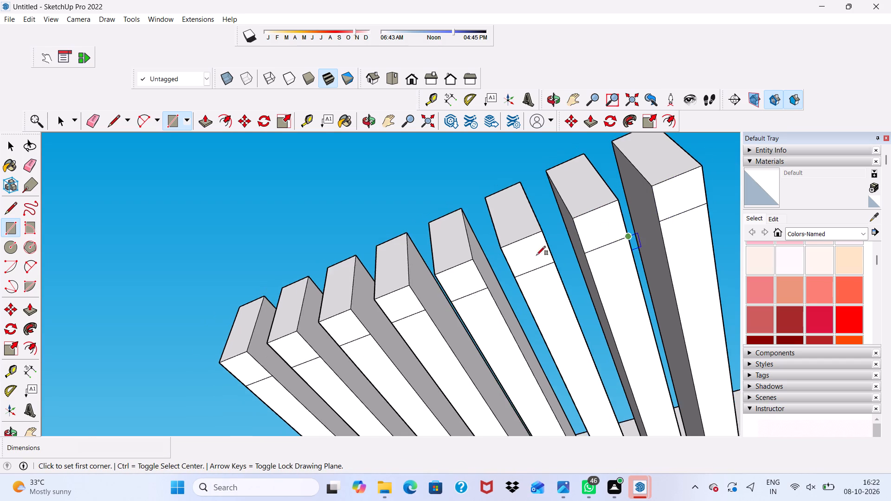
scroll(536, 255, down, 3)
key(space)
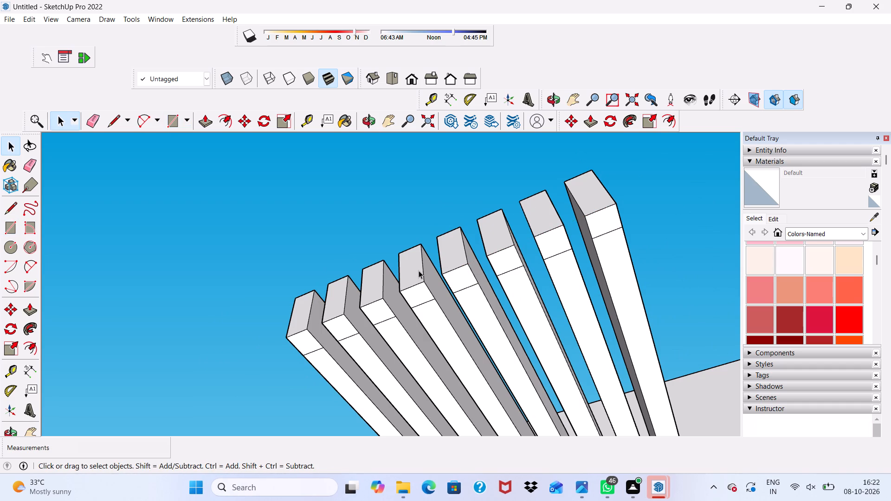
Push/Pull the first beam's outer-end underside rectangle down 10' to the terrace's front edge, forming a vertical post.
scroll(357, 293, down, 1)
scroll(362, 295, up, 2)
scroll(342, 315, down, 1)
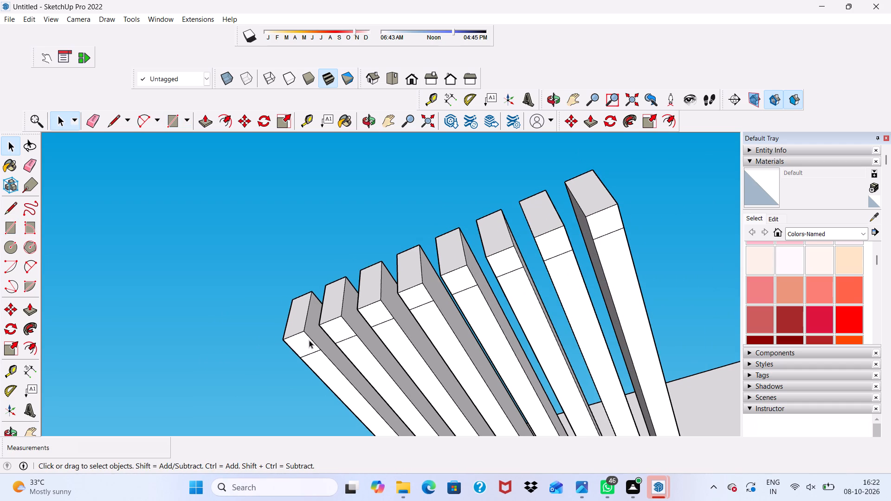
click(304, 347)
click(204, 119)
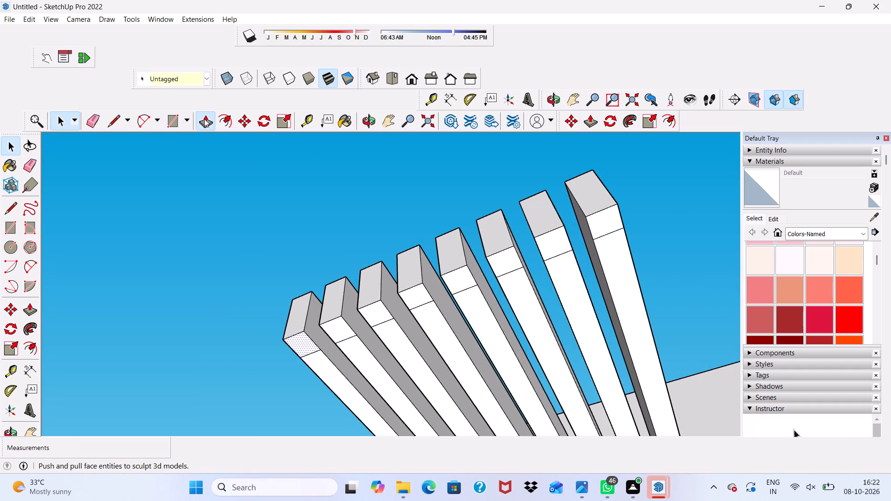
click(297, 342)
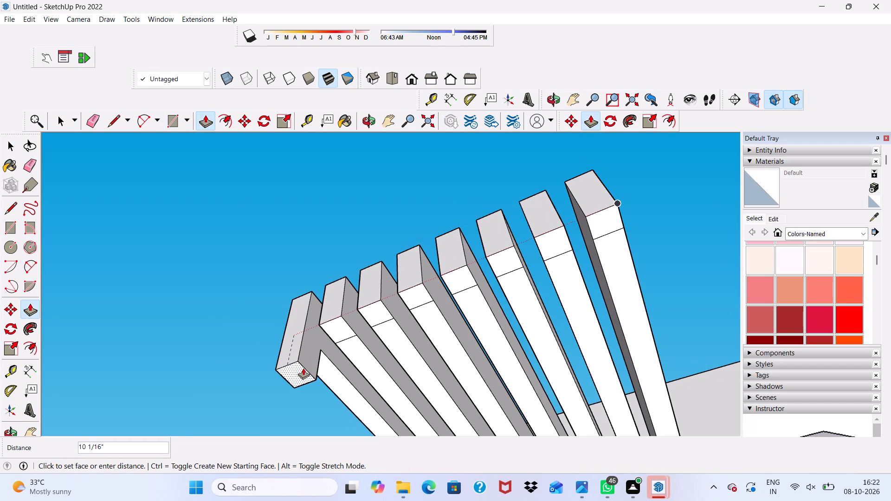
scroll(303, 368, down, 10)
scroll(330, 339, up, 1)
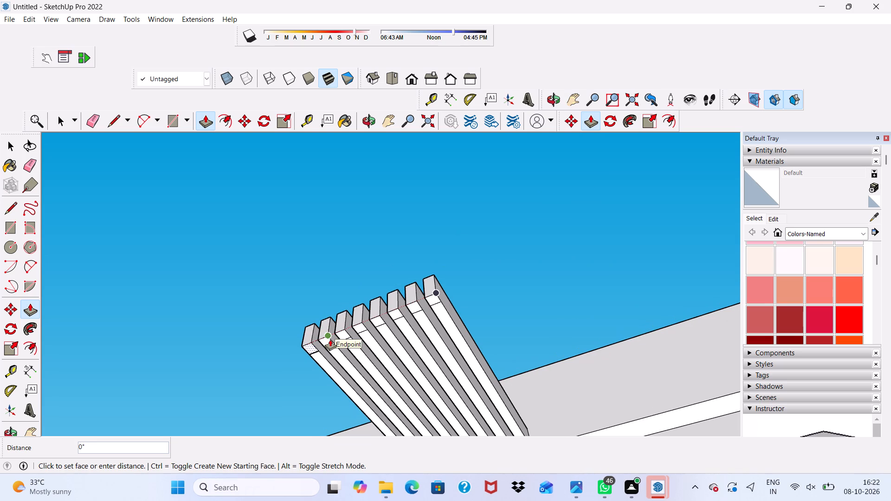
scroll(319, 373, down, 9)
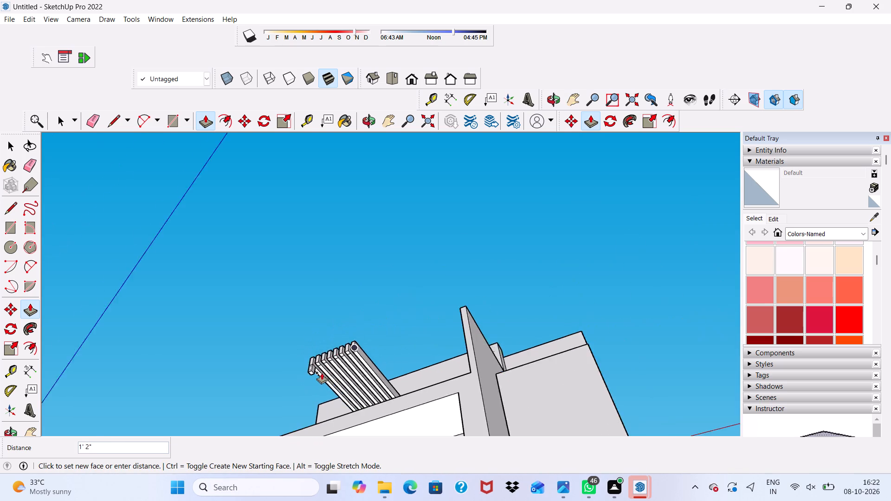
scroll(322, 373, down, 5)
middle_drag(323, 369, 350, 422)
scroll(354, 424, down, 1)
scroll(332, 405, up, 4)
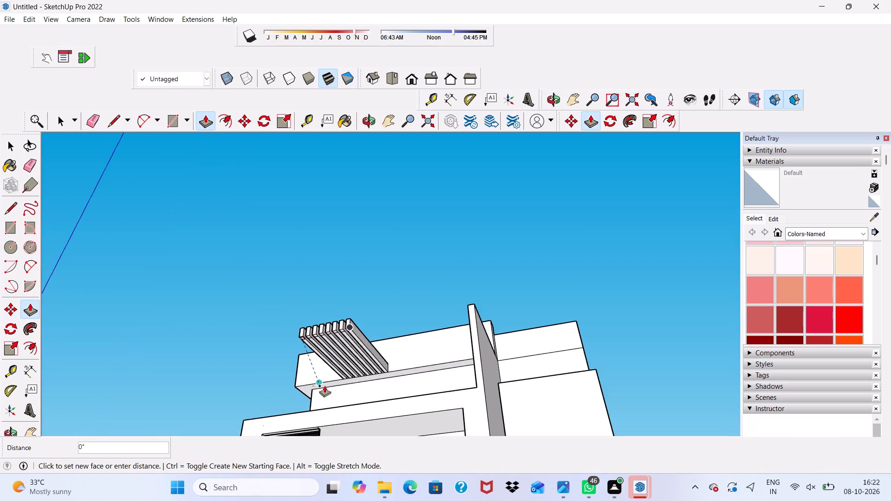
middle_drag(324, 385, 376, 463)
scroll(351, 453, down, 1)
scroll(409, 393, up, 1)
scroll(387, 340, down, 2)
scroll(452, 283, down, 8)
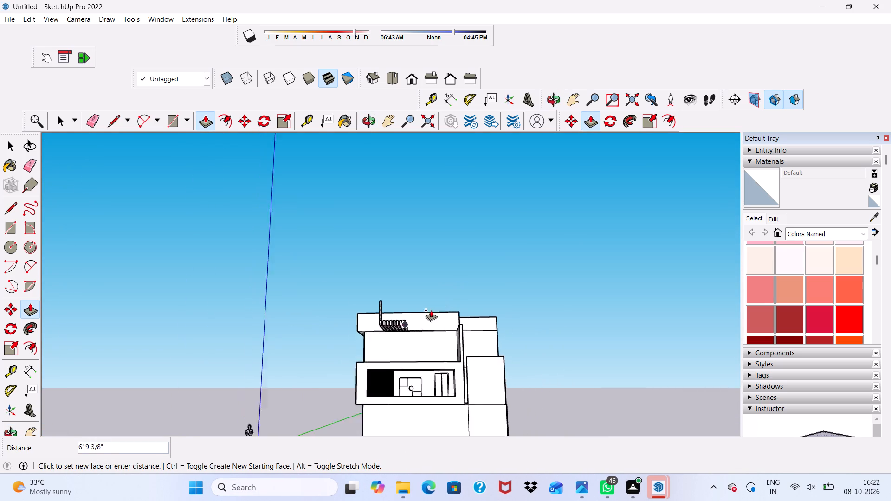
scroll(431, 310, down, 1)
scroll(384, 357, up, 9)
middle_drag(387, 345, 397, 415)
scroll(397, 415, up, 4)
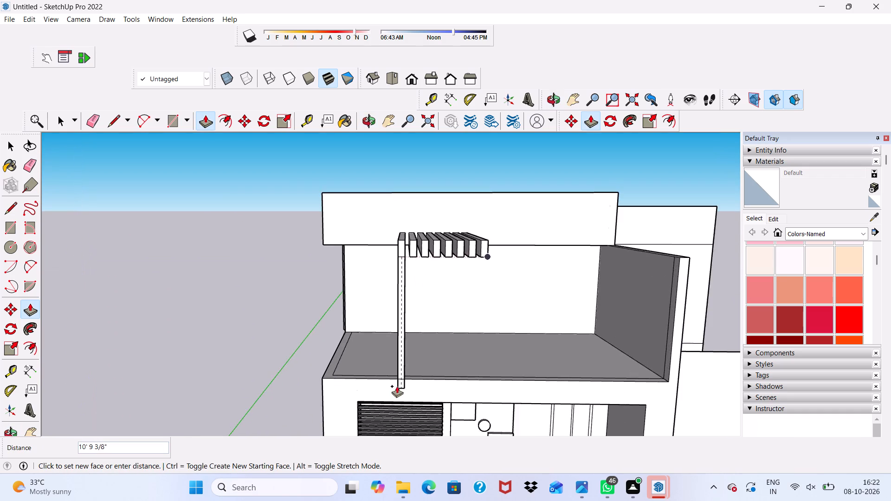
scroll(403, 375, up, 13)
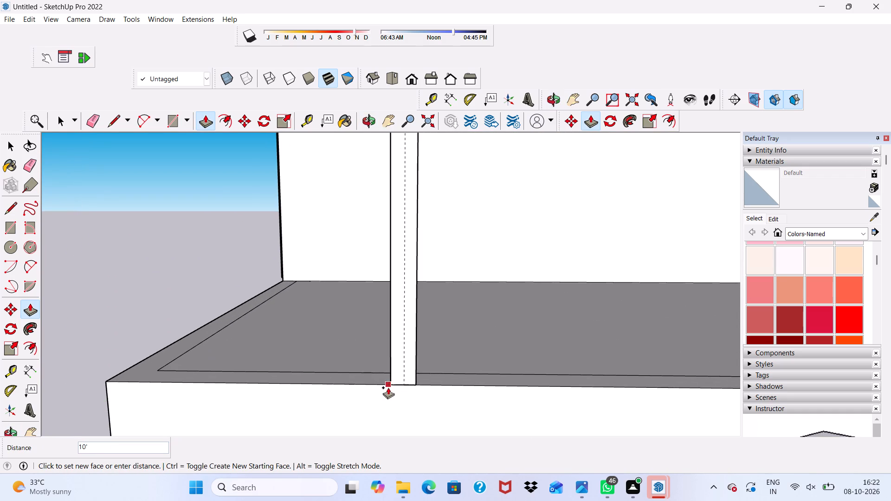
click(379, 387)
Push/Pull the second beam's outer-end underside rectangle down 10' to the terrace's front edge as a post.
scroll(336, 355, down, 11)
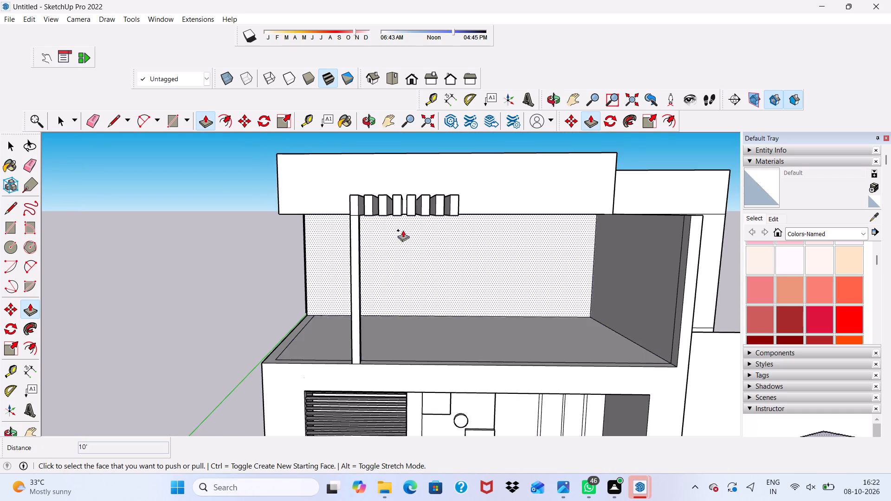
scroll(386, 213, up, 4)
middle_drag(385, 213, 448, 176)
scroll(448, 177, up, 7)
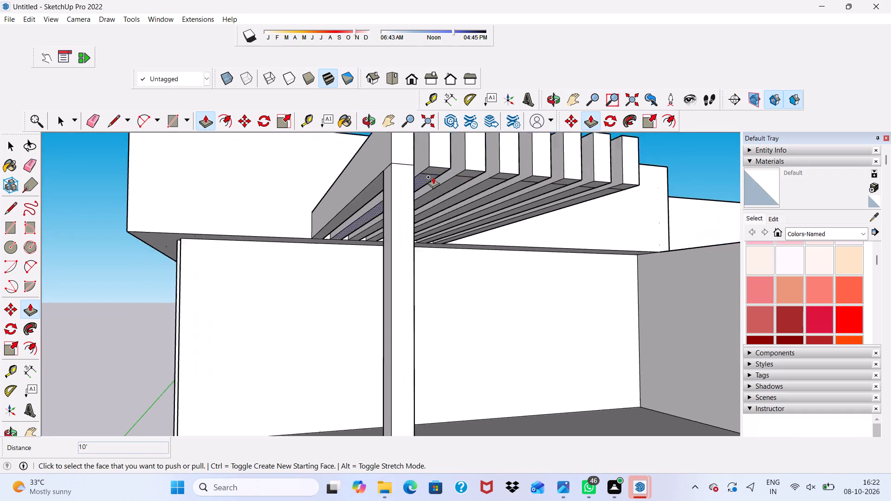
scroll(433, 177, up, 6)
click(433, 167)
scroll(433, 220, down, 14)
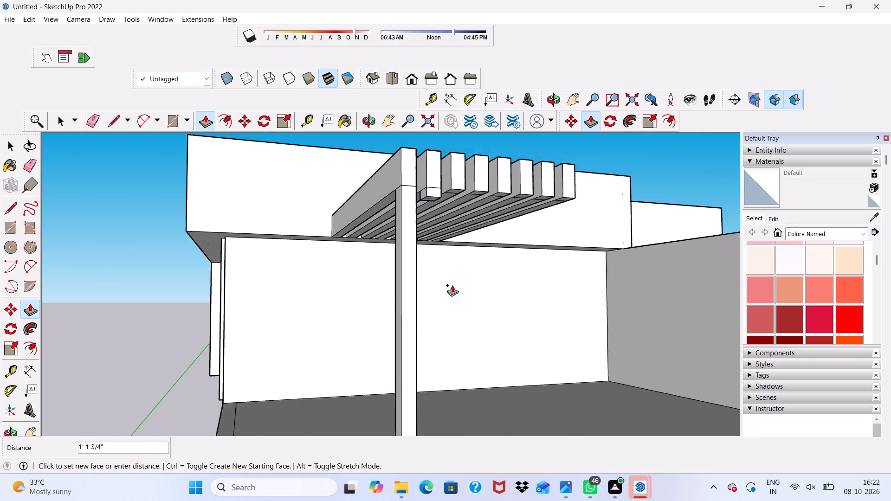
scroll(476, 330, down, 3)
scroll(459, 401, up, 16)
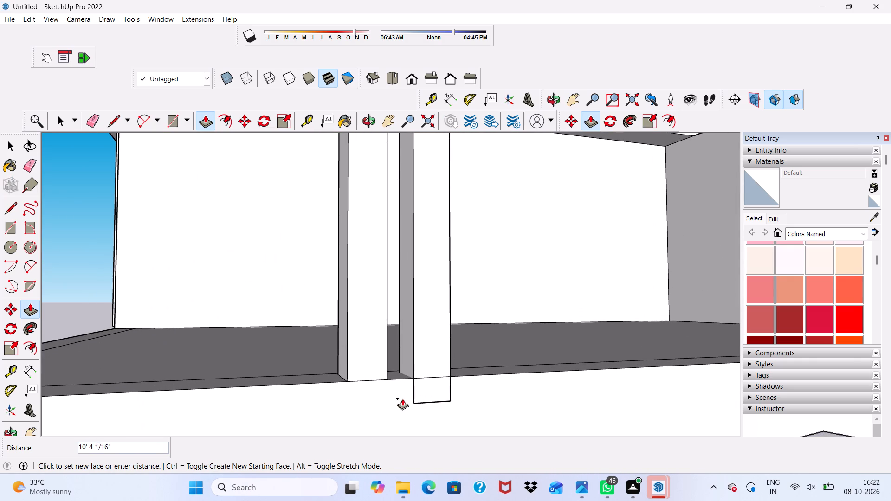
scroll(402, 379, up, 4)
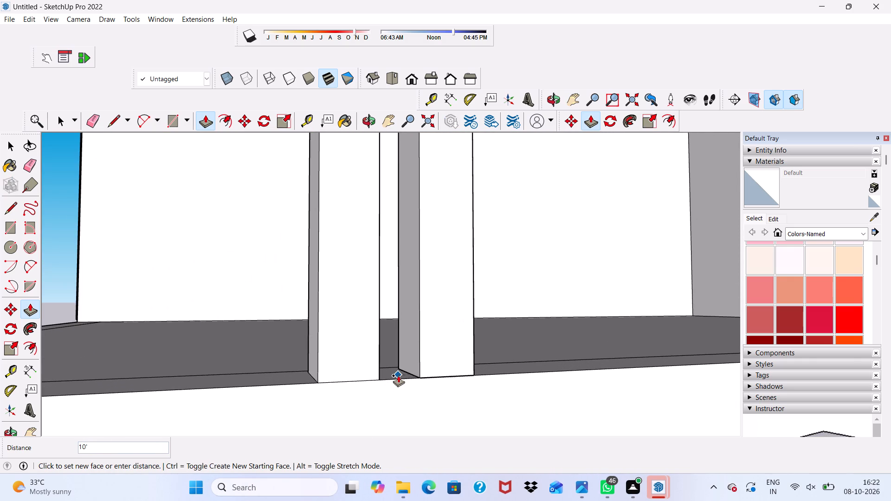
click(397, 375)
Push/Pull the third beam's outer-end underside rectangle down 10' to the terrace's front edge as a post.
scroll(358, 377, down, 17)
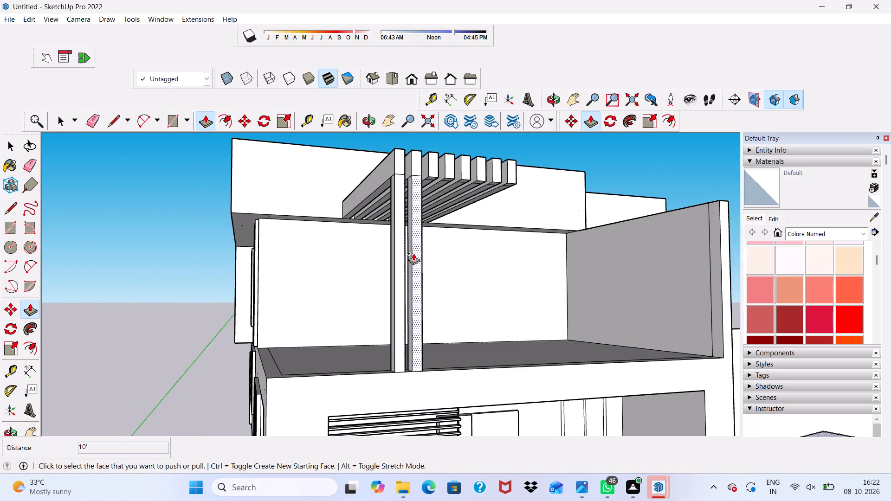
scroll(425, 199, up, 5)
scroll(437, 174, down, 1)
scroll(440, 165, up, 6)
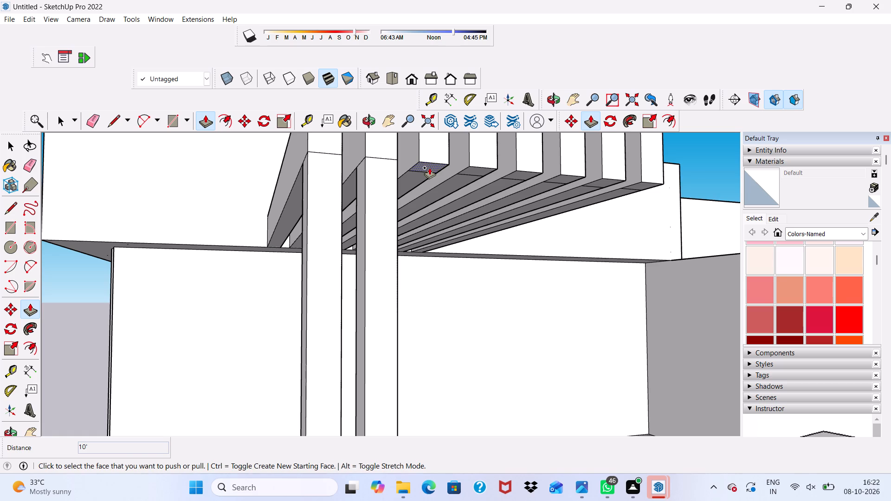
click(429, 167)
scroll(429, 193, down, 18)
scroll(458, 273, up, 5)
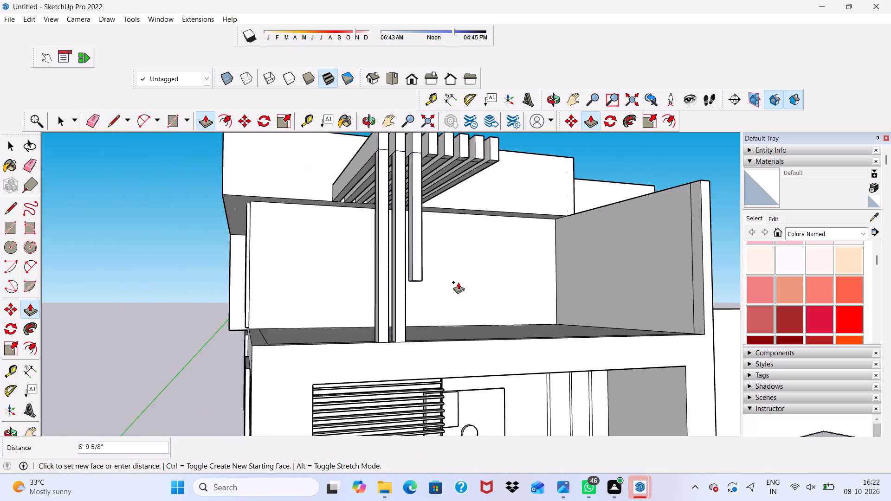
scroll(458, 282, up, 2)
scroll(393, 352, up, 1)
scroll(389, 343, down, 4)
scroll(390, 374, up, 5)
scroll(387, 374, down, 1)
scroll(379, 394, up, 4)
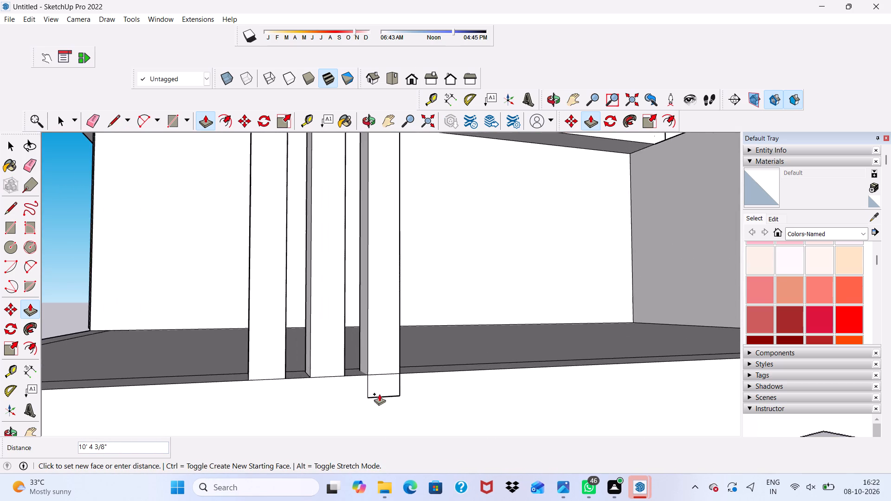
scroll(376, 393, up, 12)
scroll(349, 350, up, 3)
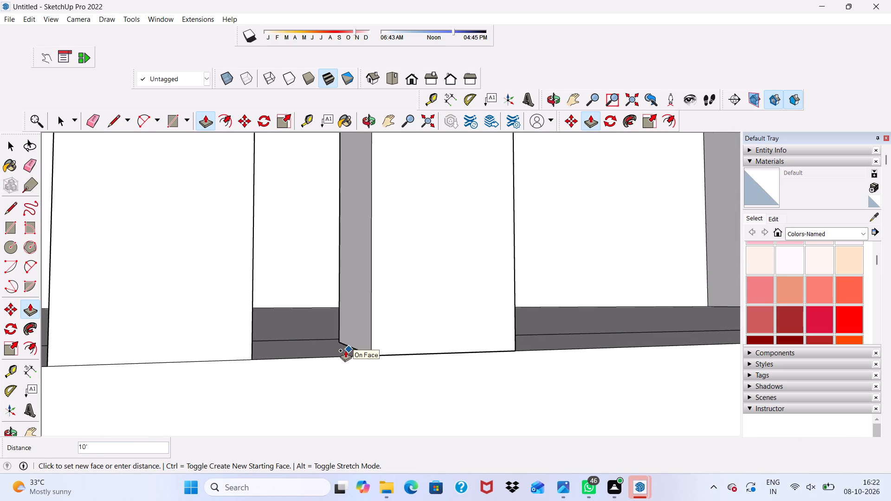
click(334, 359)
Push/Pull the fourth beam's outer-end underside rectangle down 10' to the terrace's front edge as a post.
scroll(333, 359, down, 18)
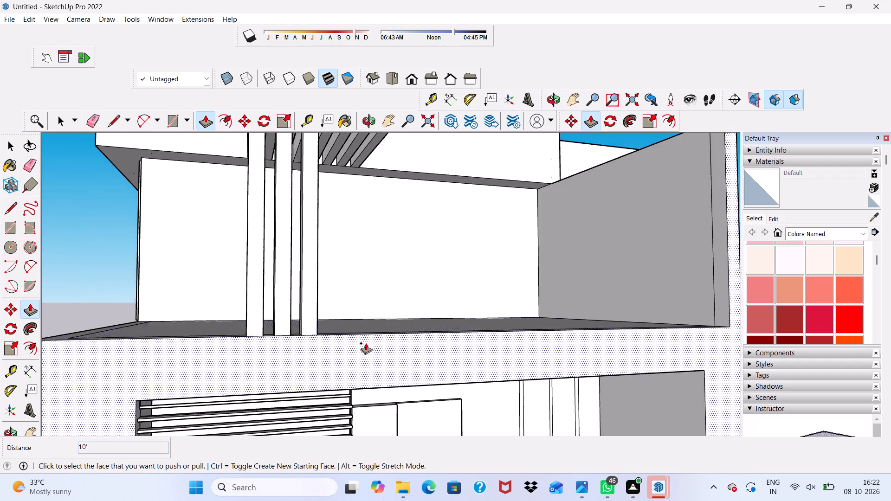
scroll(366, 343, down, 7)
scroll(380, 190, up, 10)
scroll(355, 162, up, 6)
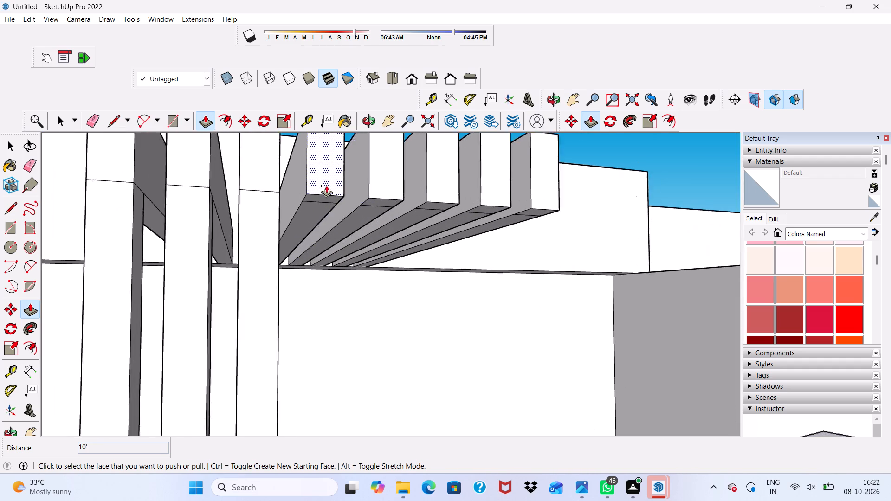
scroll(326, 186, up, 7)
click(326, 210)
scroll(324, 210, down, 12)
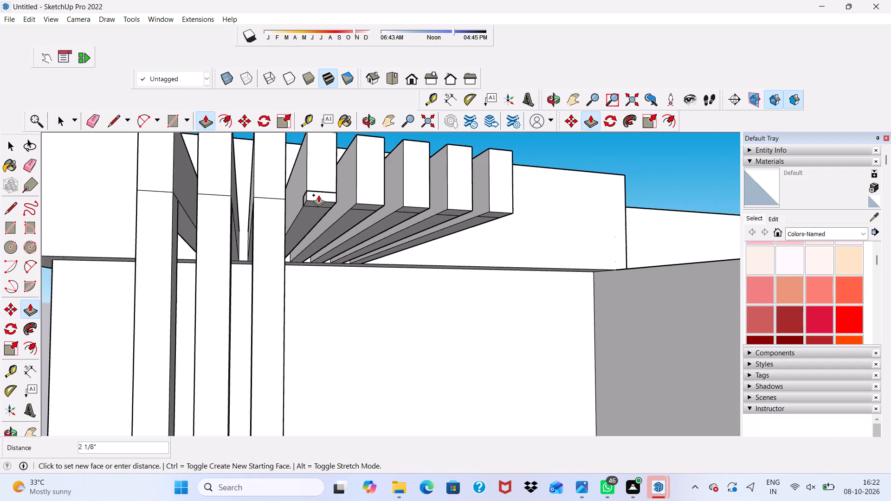
scroll(318, 195, down, 8)
scroll(333, 311, down, 7)
scroll(342, 373, up, 4)
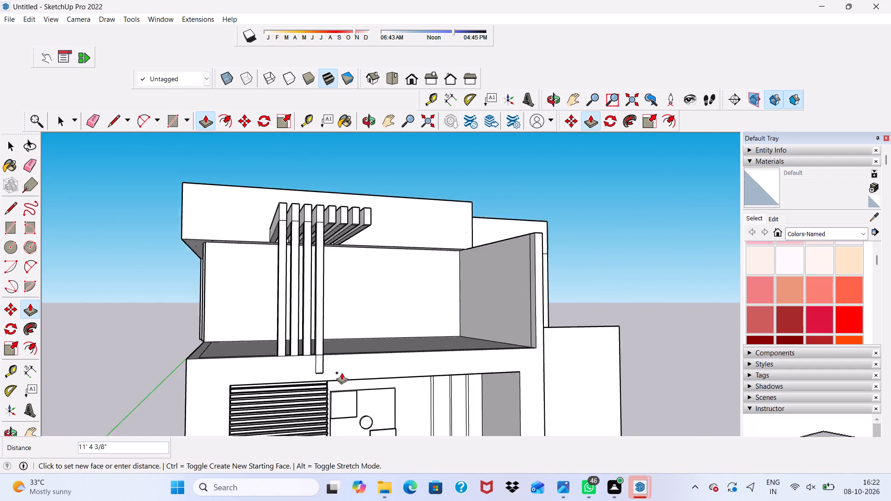
scroll(342, 373, up, 16)
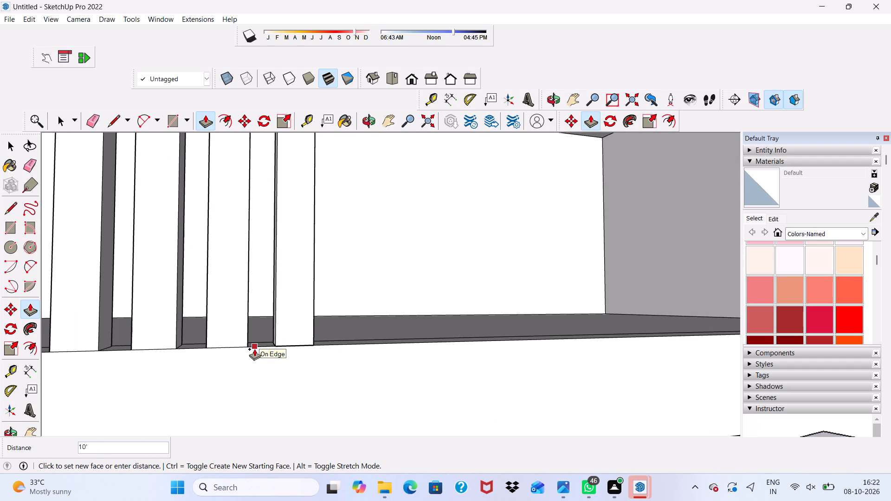
click(254, 349)
Push/Pull the fifth beam's outer-end underside rectangle down 10' to the terrace's front edge as a post.
scroll(253, 333, down, 12)
scroll(340, 188, up, 4)
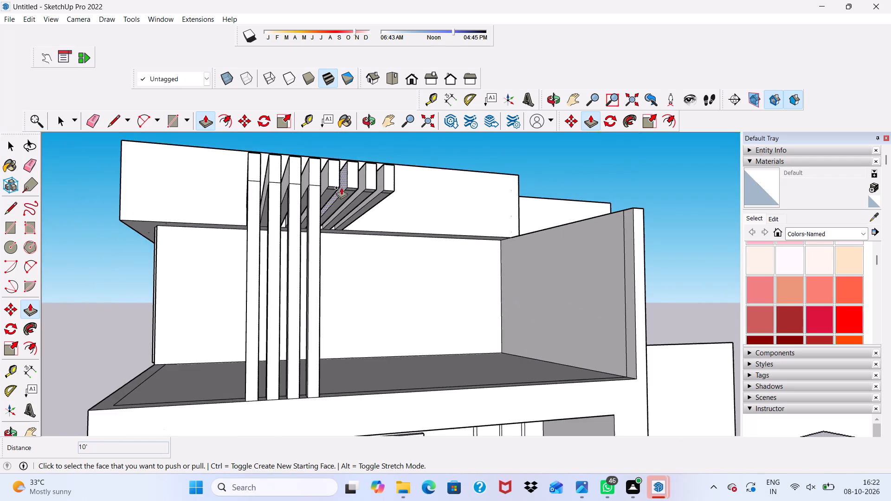
scroll(341, 188, up, 12)
click(317, 189)
scroll(316, 211, down, 10)
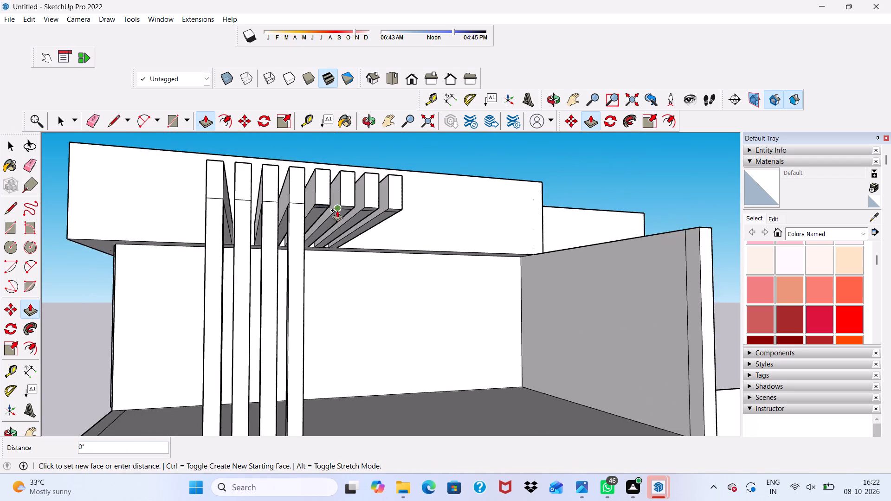
scroll(337, 210, down, 6)
scroll(314, 373, up, 11)
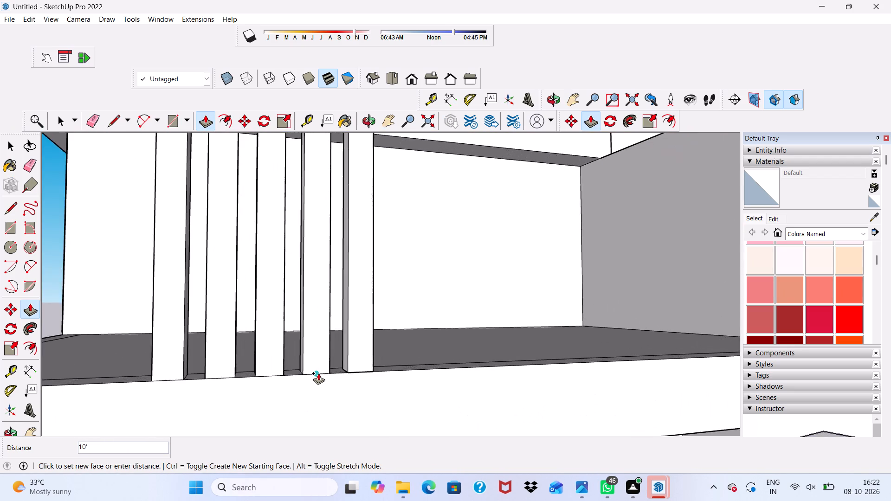
scroll(318, 373, up, 4)
click(352, 371)
Push/Pull the sixth beam's outer-end underside rectangle down 10' to the terrace's front edge as a post.
scroll(308, 348, down, 2)
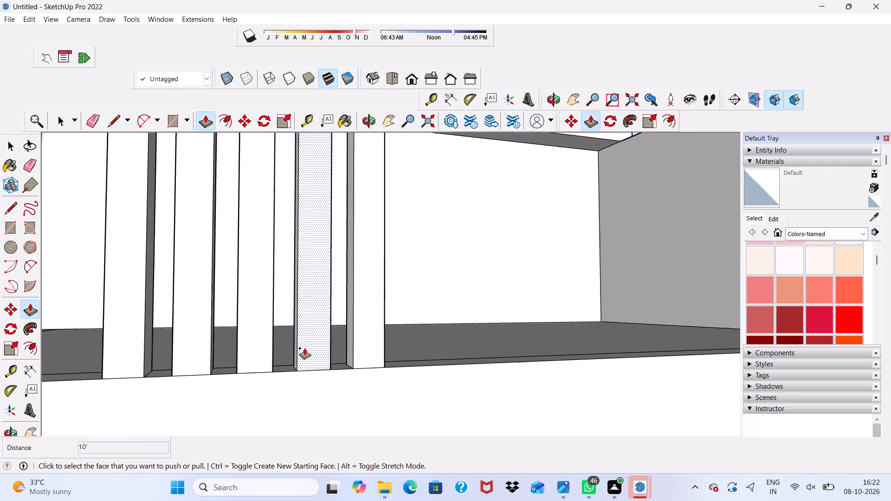
scroll(304, 348, down, 9)
scroll(390, 264, down, 9)
scroll(381, 200, up, 5)
scroll(564, 242, up, 4)
scroll(465, 233, down, 2)
scroll(319, 246, up, 18)
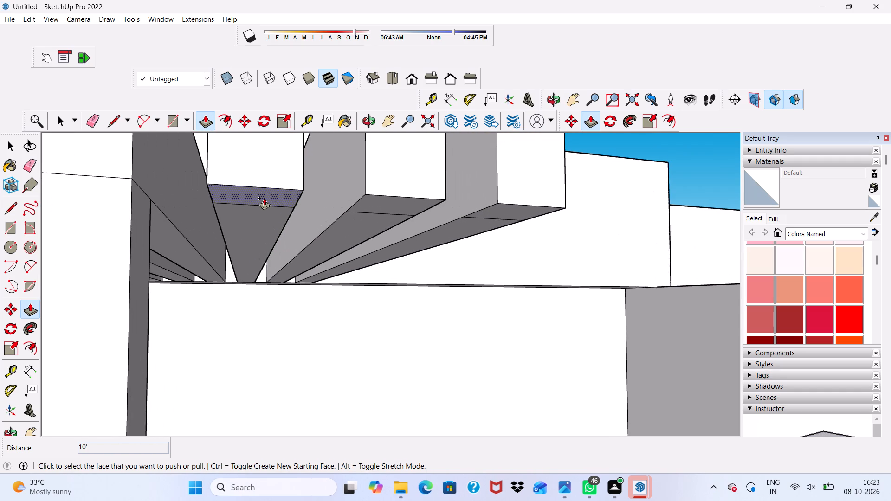
click(264, 198)
scroll(268, 214, down, 3)
scroll(280, 223, down, 18)
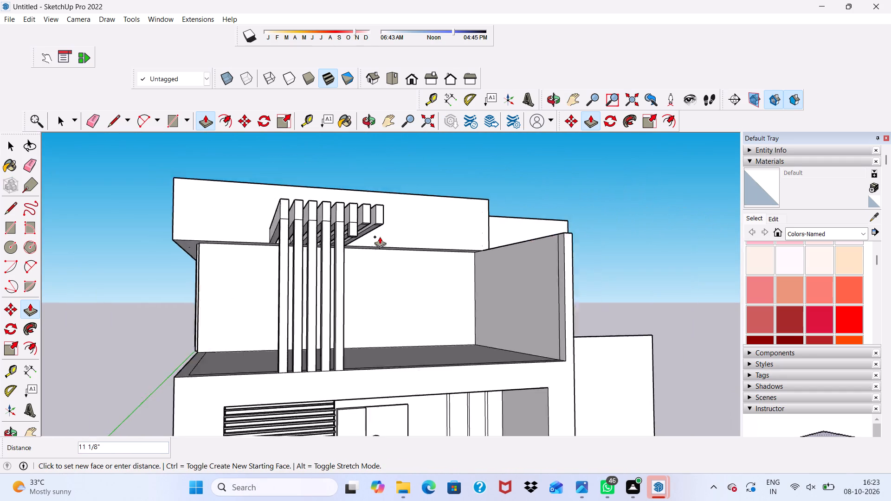
scroll(380, 237, down, 2)
scroll(361, 306, up, 20)
scroll(357, 309, up, 1)
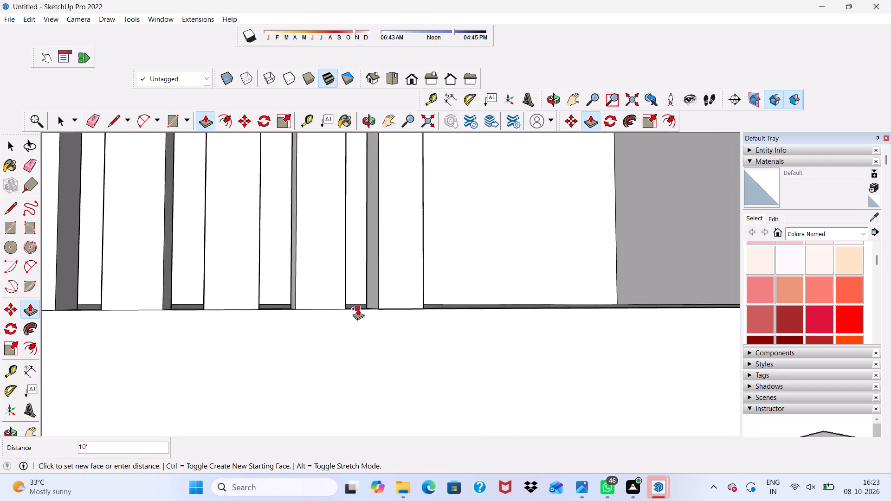
scroll(358, 308, up, 1)
click(358, 308)
Push/Pull the seventh beam's outer-end underside rectangle down 10' to the terrace's front edge as a post.
scroll(346, 310, down, 14)
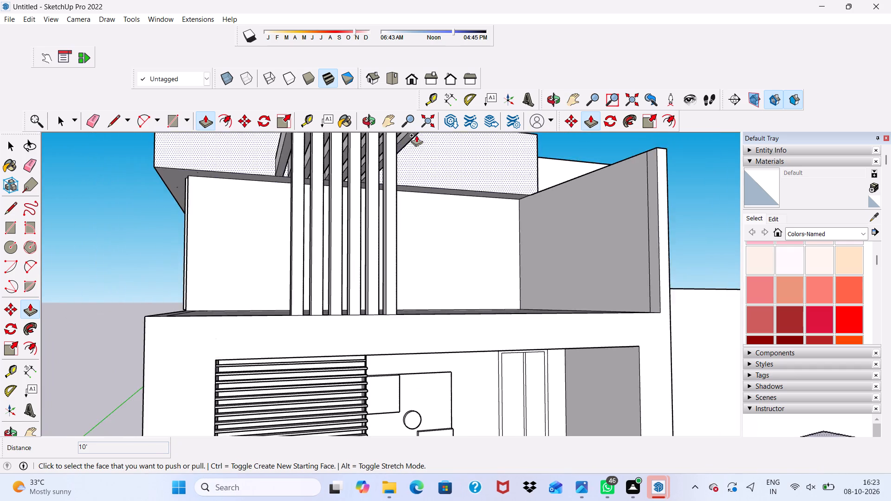
scroll(416, 135, up, 2)
scroll(403, 190, down, 6)
scroll(400, 150, up, 18)
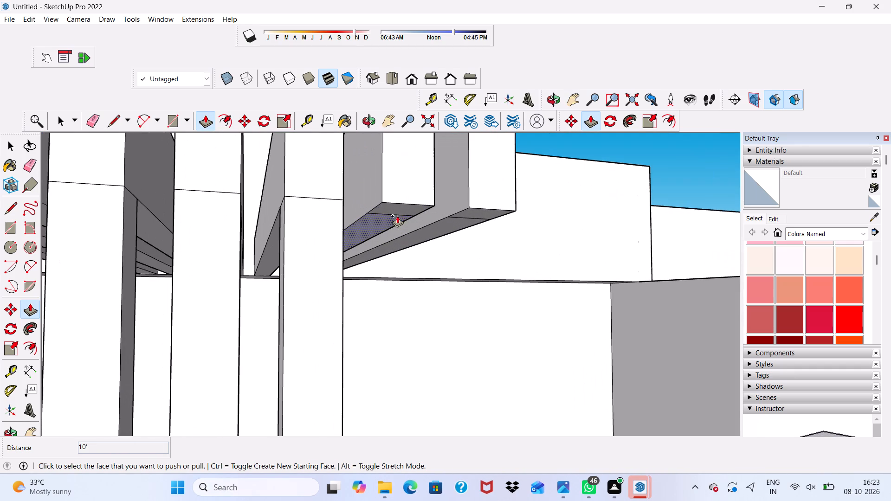
click(398, 209)
scroll(400, 220, down, 17)
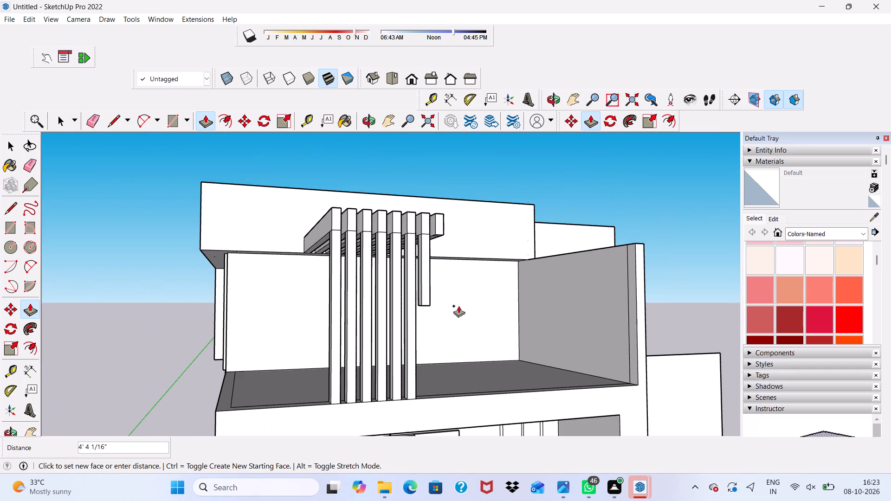
scroll(432, 411, up, 13)
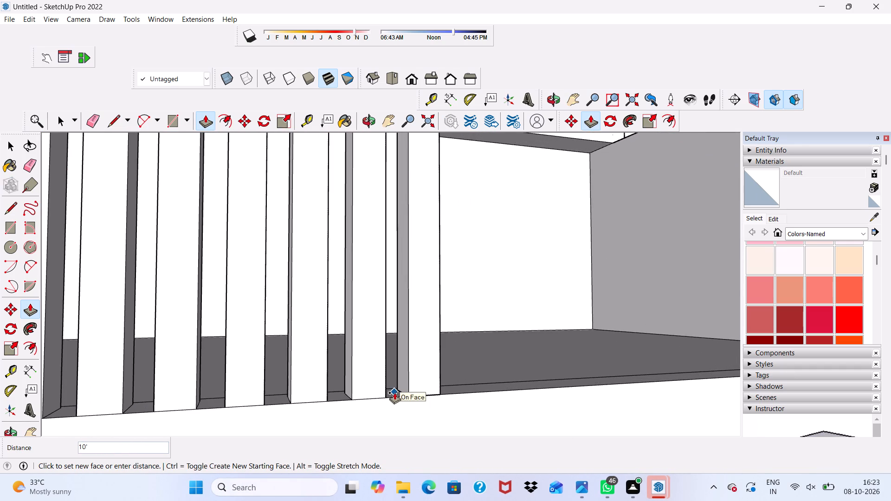
click(394, 397)
Push/Pull the eighth beam's outer-end underside rectangle down 10' to the terrace's front edge as a post.
scroll(392, 391, down, 14)
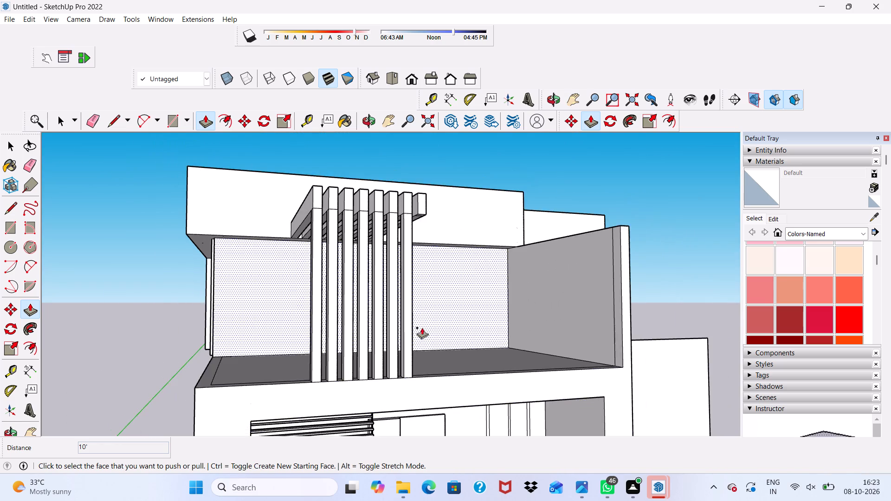
middle_drag(425, 315, 362, 284)
scroll(340, 173, up, 4)
scroll(292, 202, up, 4)
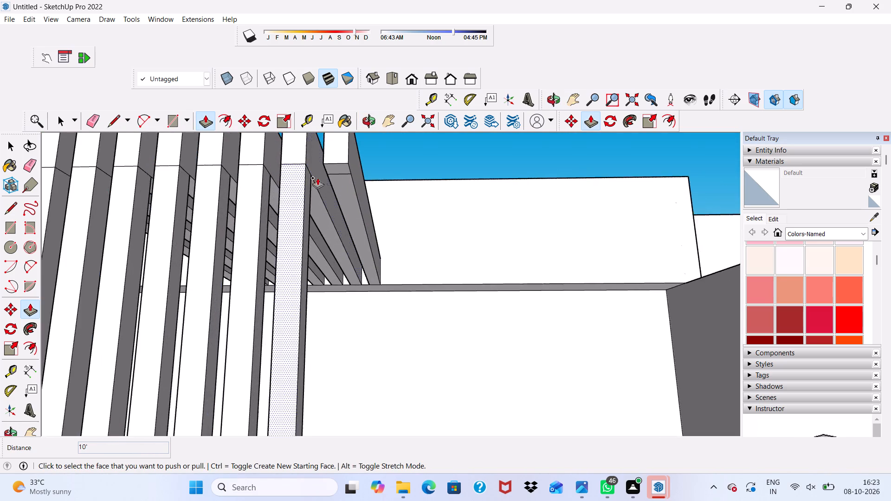
scroll(317, 178, up, 5)
click(341, 165)
scroll(338, 250, down, 13)
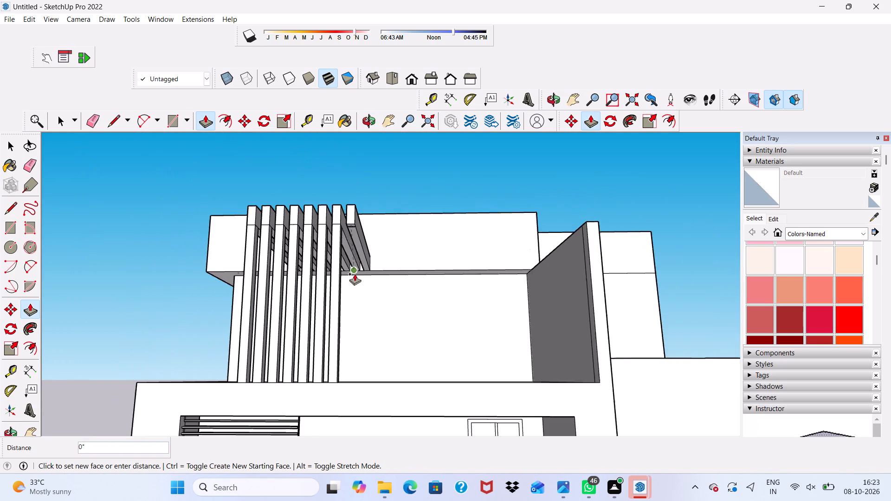
scroll(355, 274, down, 2)
scroll(341, 329, up, 4)
scroll(335, 341, down, 1)
scroll(336, 389, up, 8)
middle_drag(358, 389, 438, 431)
scroll(398, 394, up, 3)
click(333, 396)
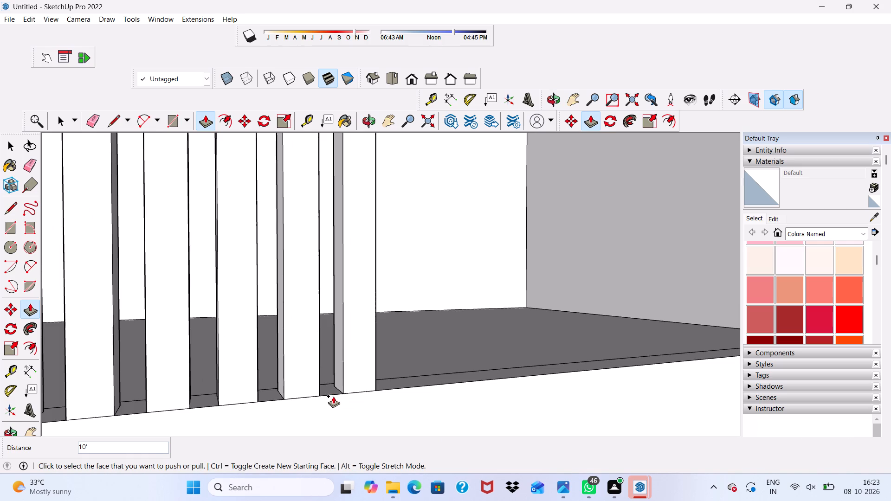
Examine the row of pergola posts and the whole house from both sides of the front facade.
scroll(371, 327, down, 11)
scroll(459, 265, down, 4)
middle_drag(459, 265, 531, 255)
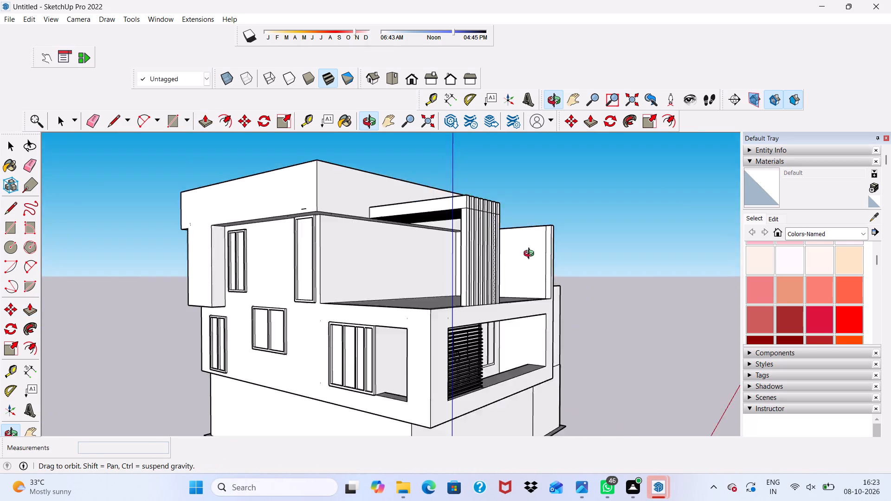
middle_drag(531, 255, 316, 230)
key(space)
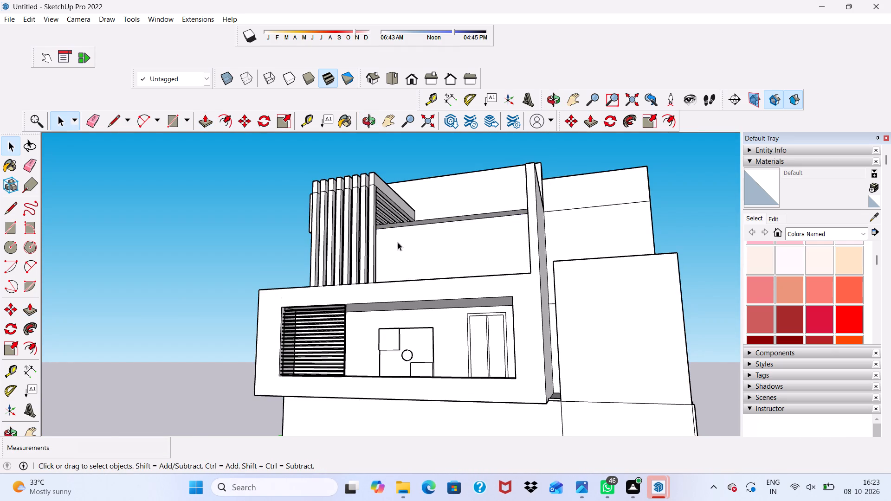
scroll(387, 242, down, 3)
scroll(355, 169, up, 3)
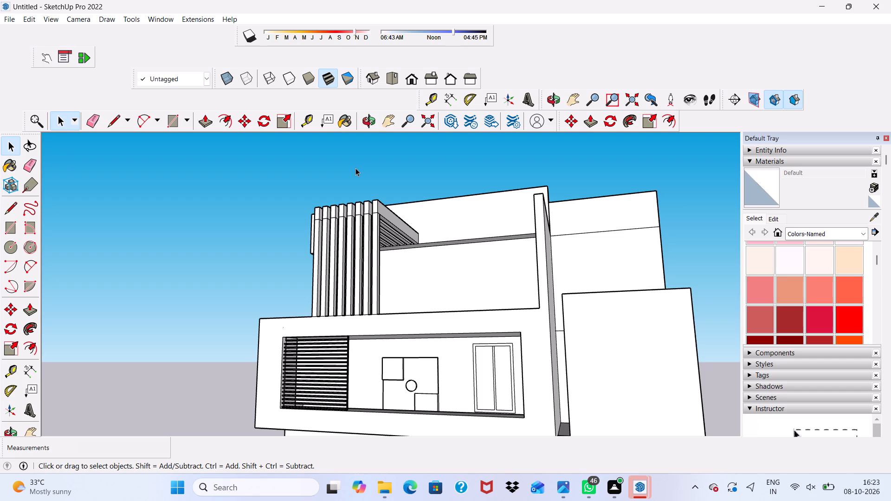
scroll(355, 168, down, 5)
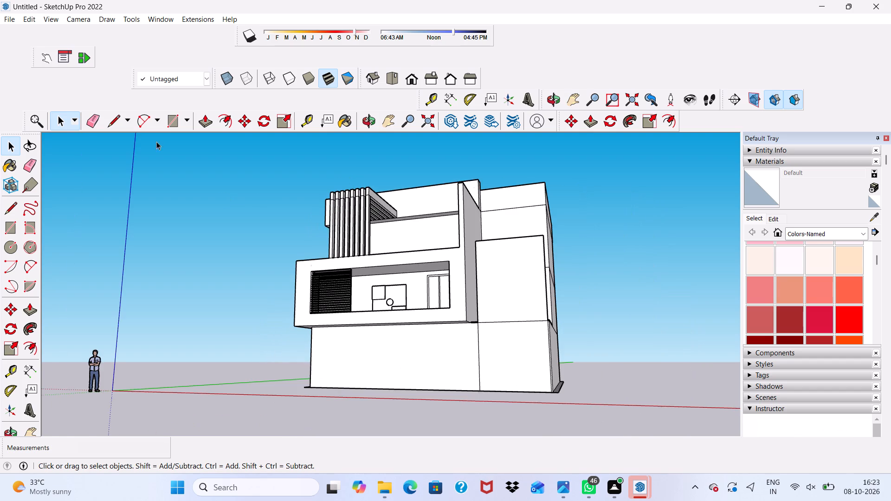
scroll(154, 139, up, 4)
Erase the beam-to-post seam lines across the front faces of the sixth, seventh, eighth, fifth and fourth posts.
click(89, 119)
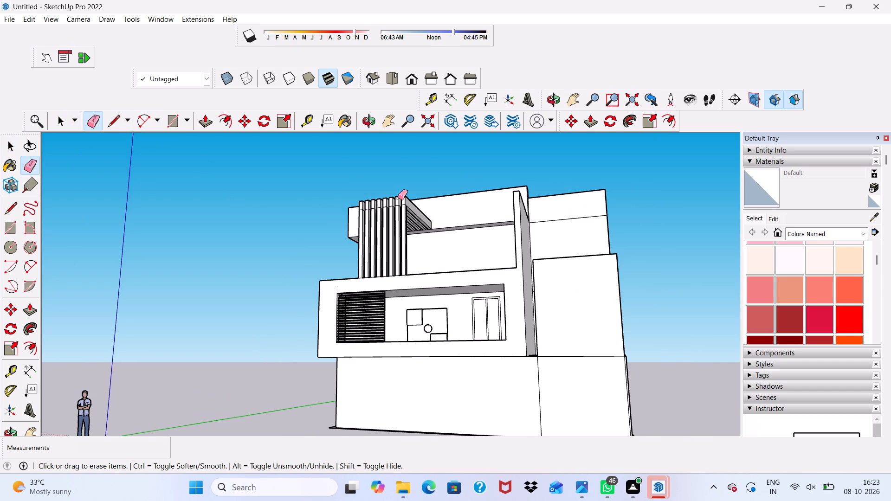
scroll(398, 198, up, 18)
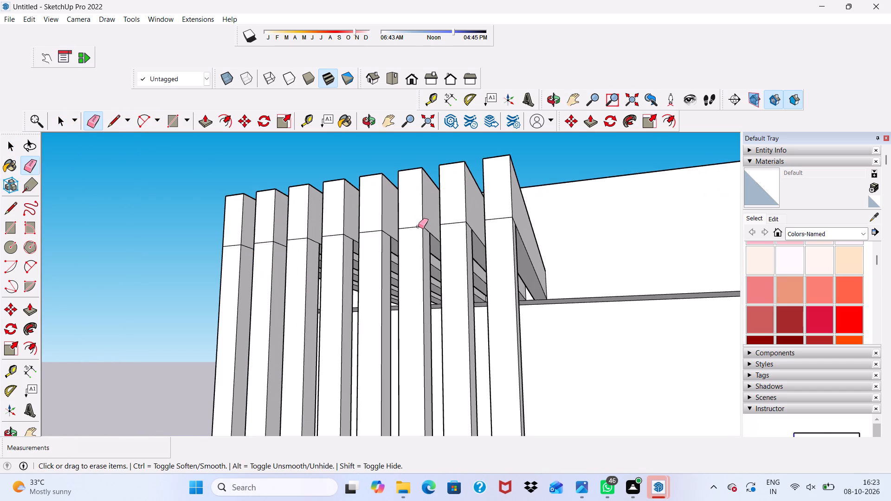
click(418, 226)
click(455, 223)
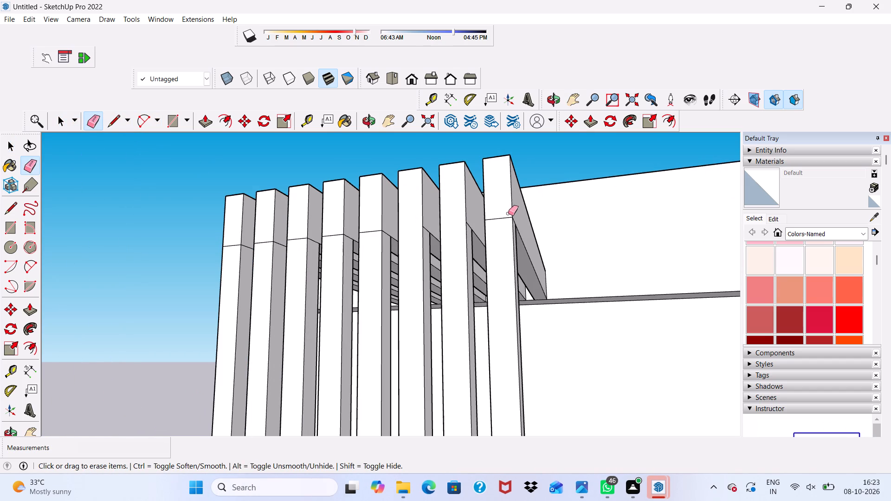
drag(498, 217, 497, 222)
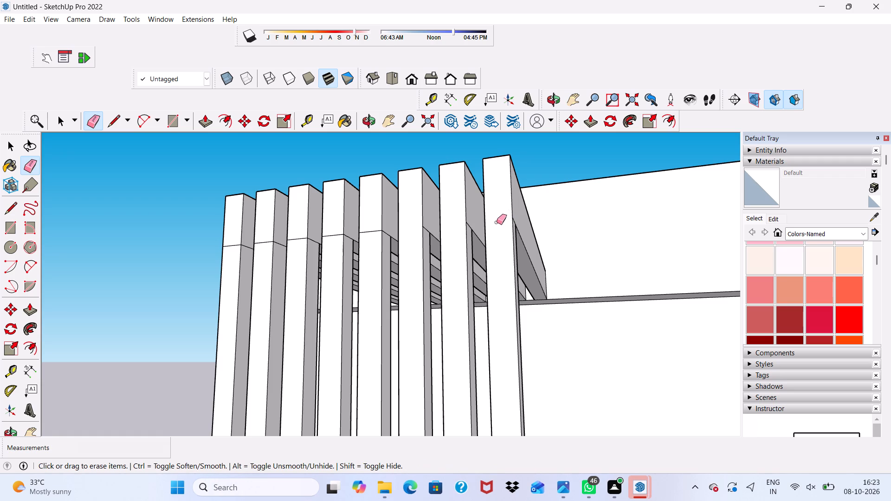
scroll(494, 221, down, 4)
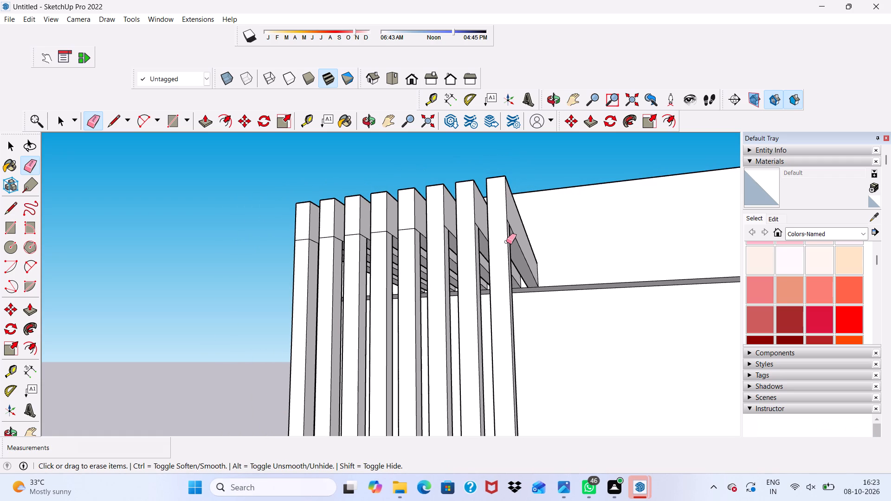
scroll(393, 213, up, 10)
drag(418, 242, 419, 250)
scroll(345, 255, up, 3)
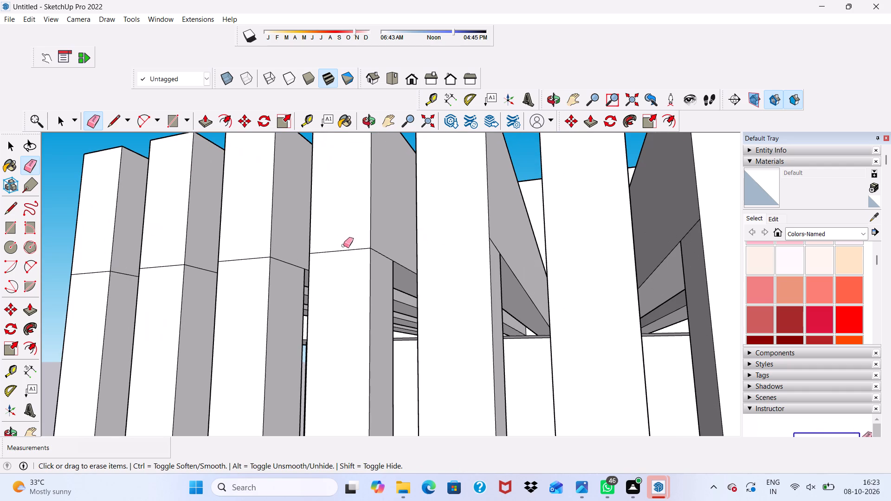
drag(343, 245, 341, 258)
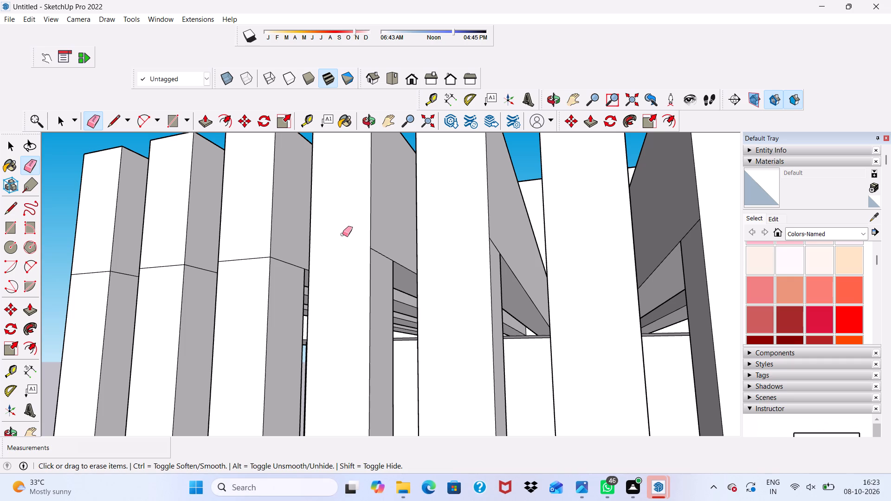
Erase the beam-to-post seam lines across the front and side faces of the third and second posts.
scroll(277, 225, up, 3)
scroll(224, 255, up, 4)
drag(224, 255, 226, 289)
drag(322, 276, 323, 288)
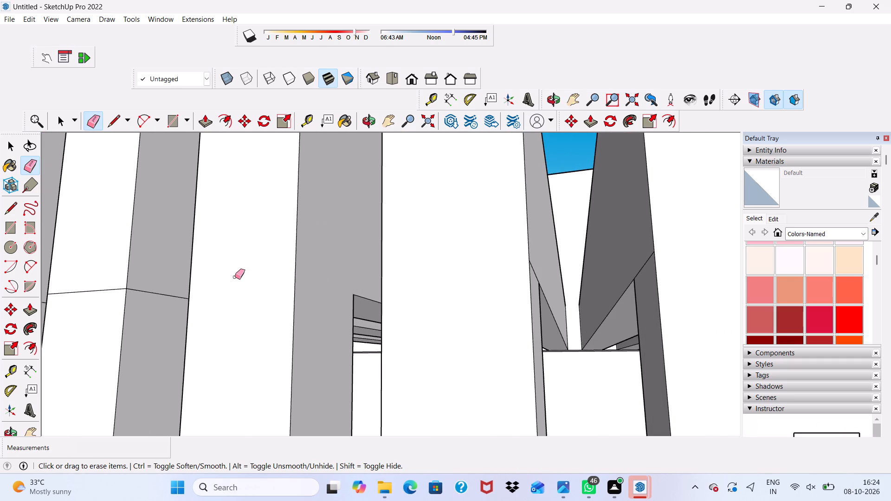
scroll(235, 277, down, 3)
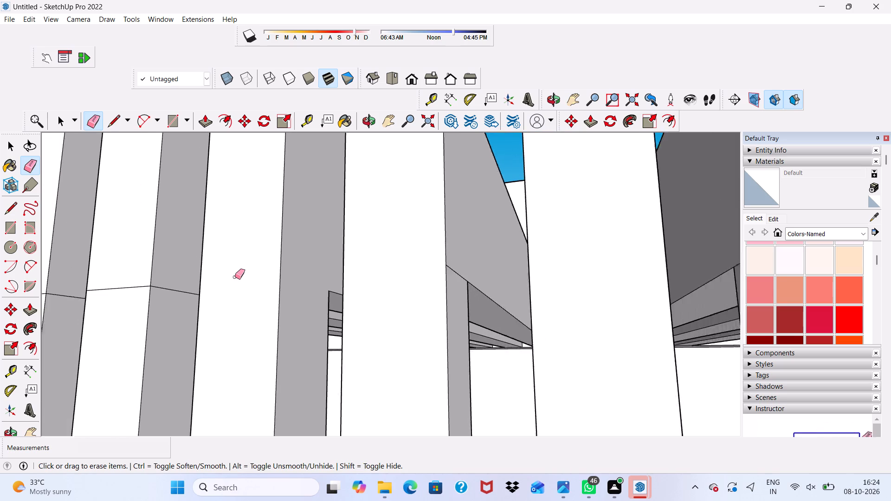
scroll(235, 277, down, 7)
scroll(197, 293, up, 5)
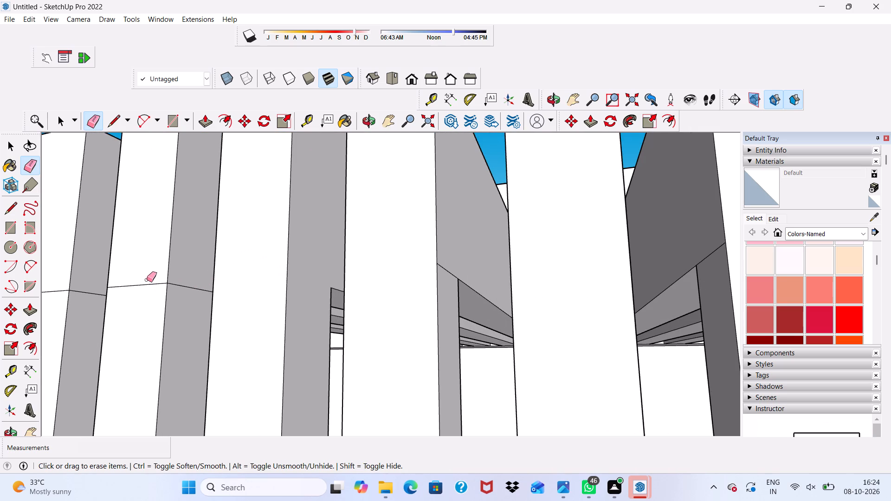
drag(147, 279, 152, 291)
drag(188, 275, 188, 289)
scroll(186, 284, down, 2)
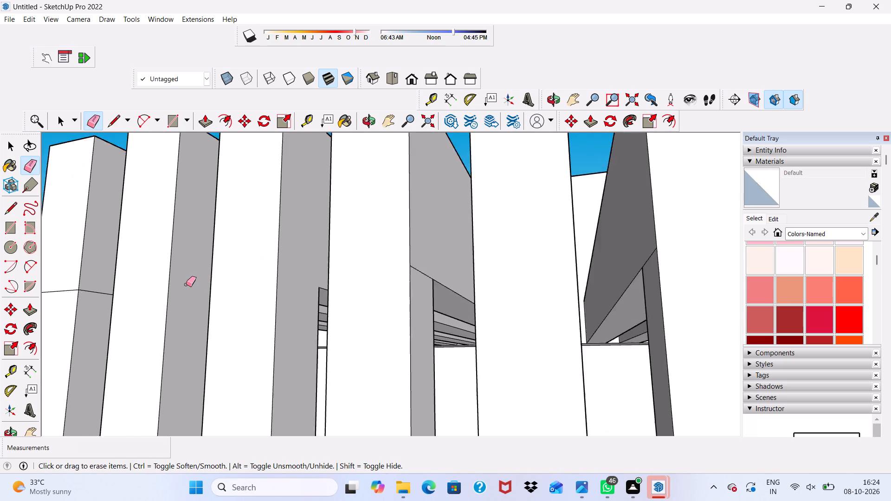
Erase the beam-to-post seam lines across the front and right side faces of the first pergola post.
scroll(186, 284, down, 12)
middle_drag(186, 280, 189, 283)
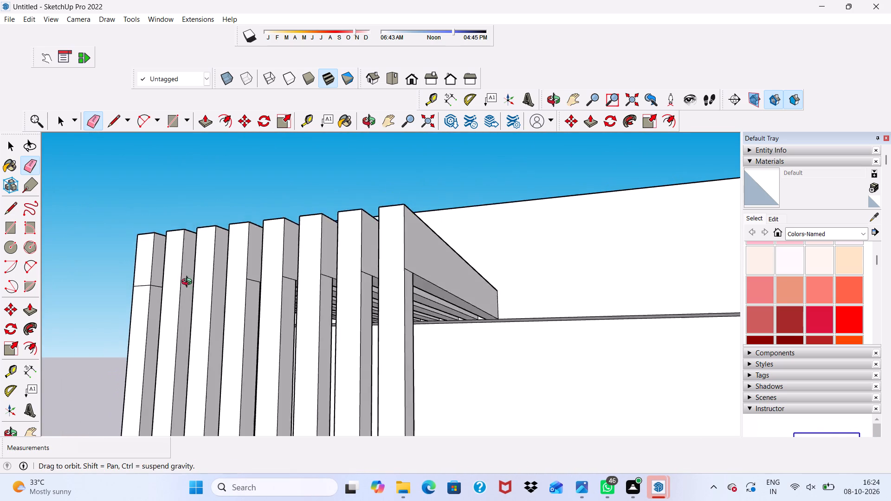
middle_drag(189, 283, 277, 272)
scroll(148, 315, up, 3)
drag(145, 231, 145, 242)
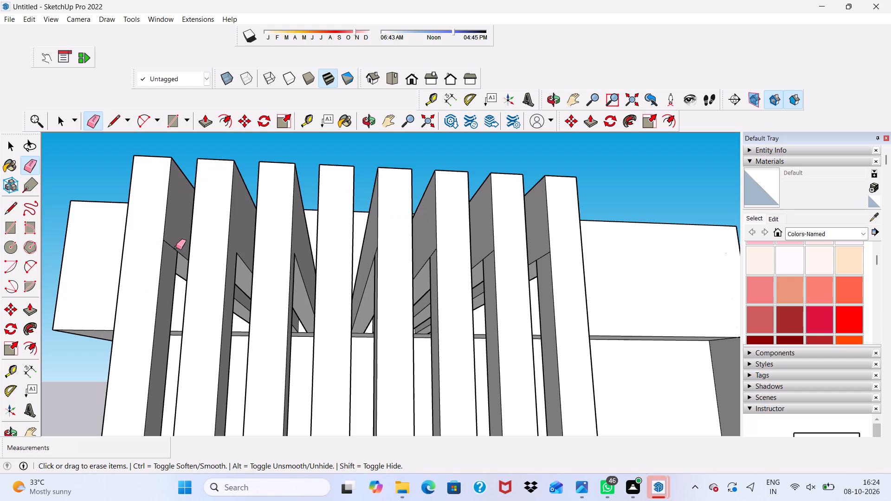
drag(165, 240, 165, 245)
Erase the beam-to-post seam lines across the right side faces of the fourth, fifth and sixth posts.
scroll(166, 244, down, 4)
middle_drag(216, 261, 141, 286)
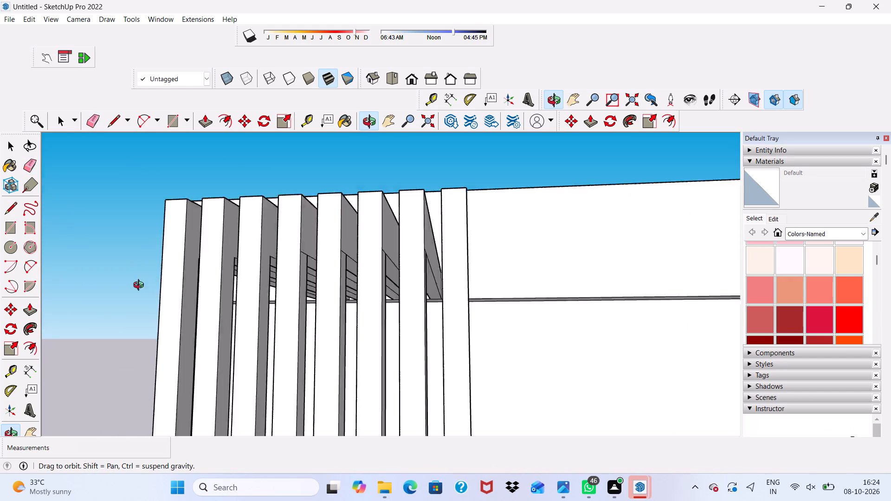
middle_drag(141, 286, 122, 292)
scroll(279, 235, up, 4)
scroll(320, 240, up, 3)
drag(335, 274, 334, 277)
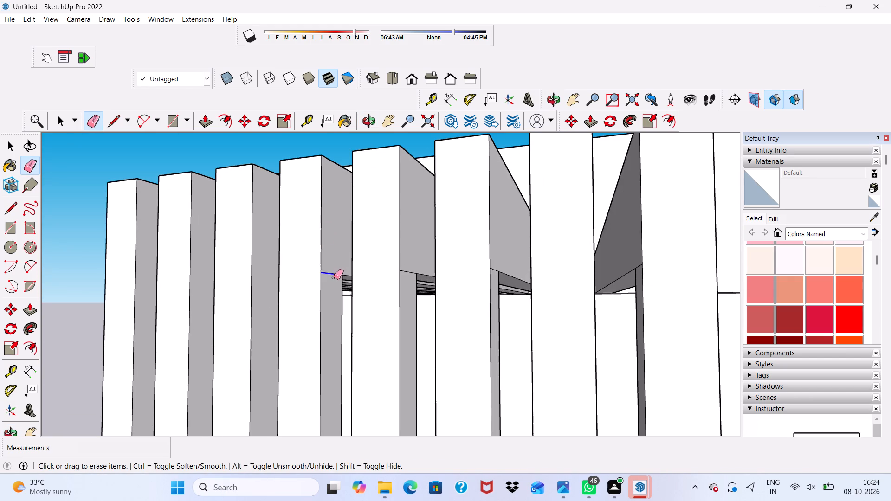
drag(334, 277, 333, 278)
drag(407, 272, 407, 276)
click(407, 277)
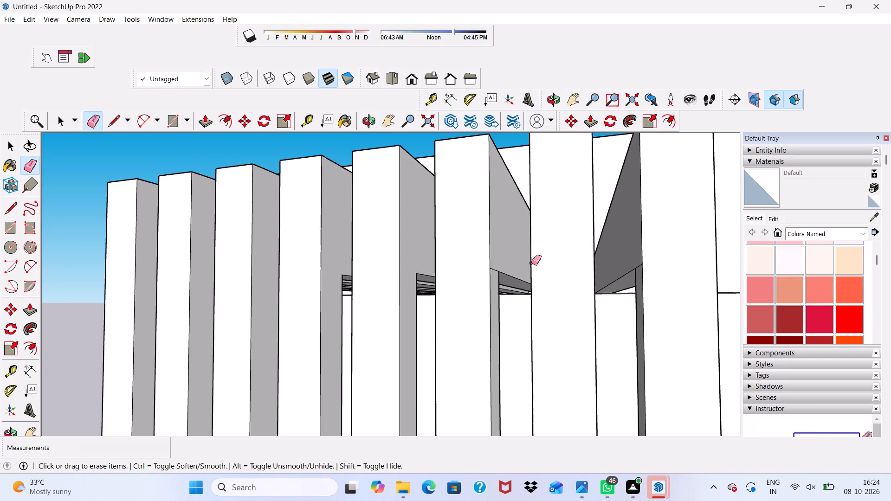
scroll(531, 263, up, 4)
scroll(461, 239, up, 2)
drag(483, 279, 478, 287)
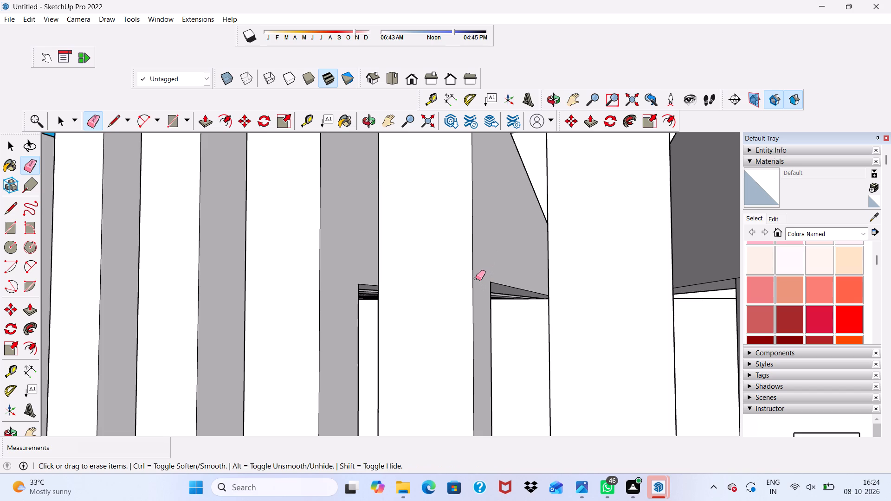
Erase the beam-to-post seam lines across the right side faces of the seventh and eighth posts.
scroll(474, 270, down, 5)
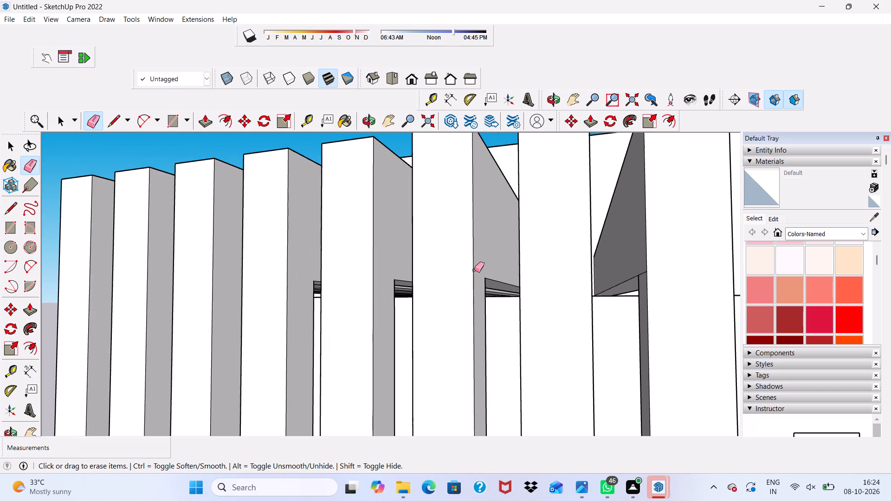
scroll(474, 270, down, 4)
scroll(636, 289, up, 4)
scroll(581, 250, down, 2)
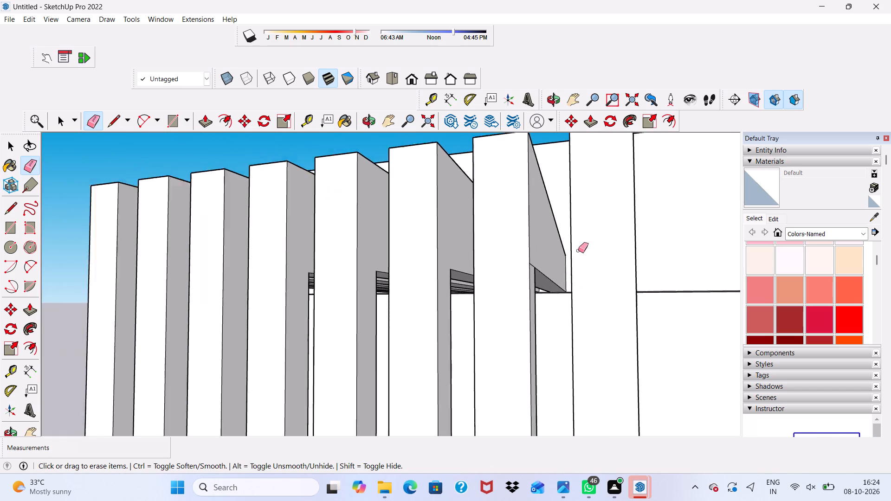
scroll(578, 250, down, 2)
middle_drag(568, 256, 526, 262)
scroll(402, 270, up, 8)
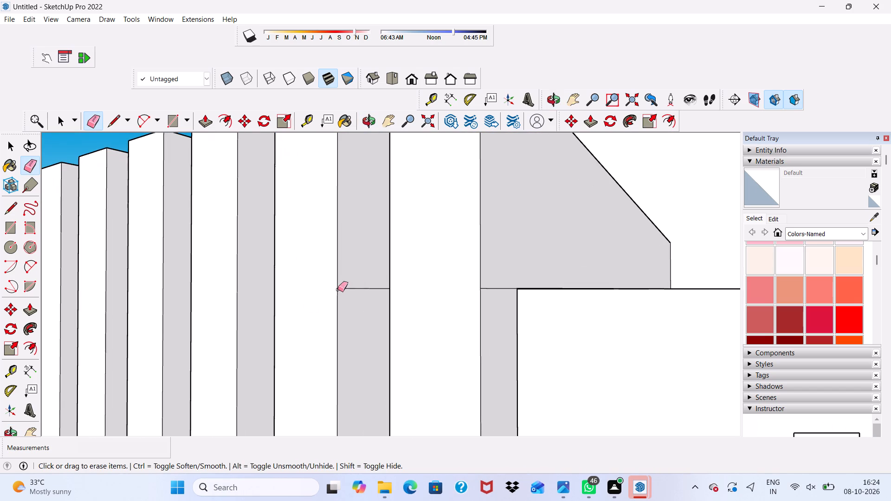
drag(375, 282, 374, 290)
drag(493, 284, 495, 289)
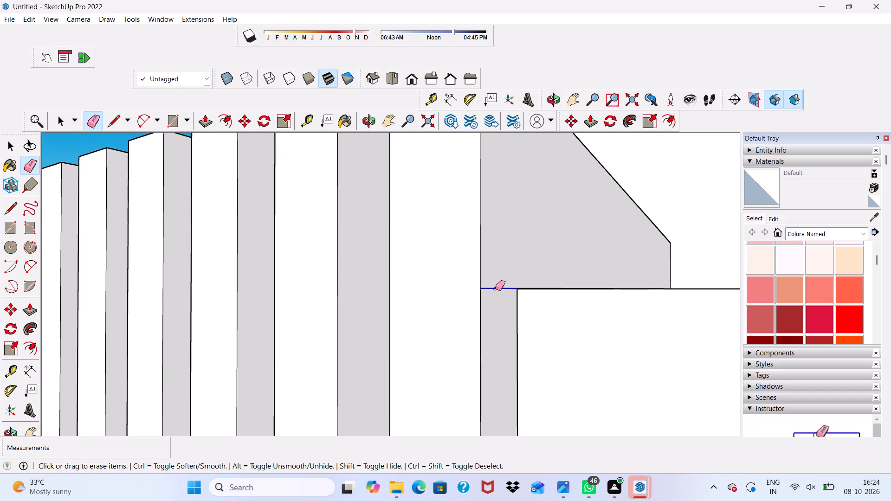
drag(495, 289, 495, 289)
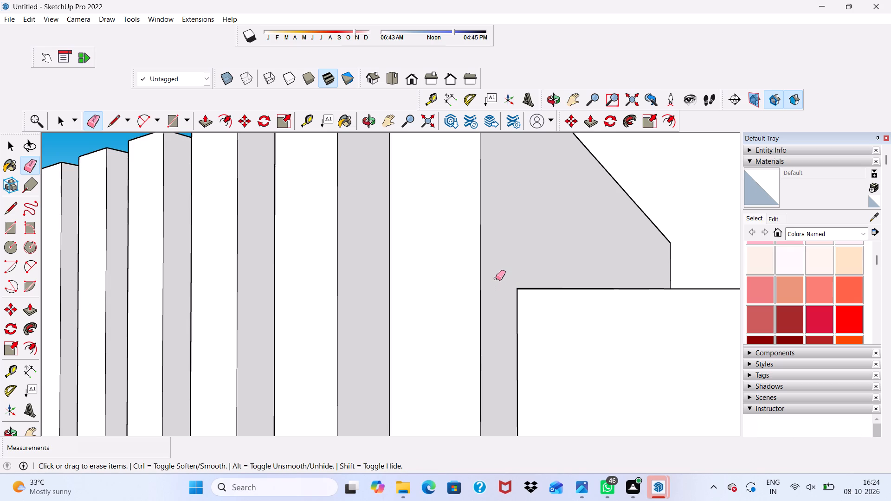
key(space)
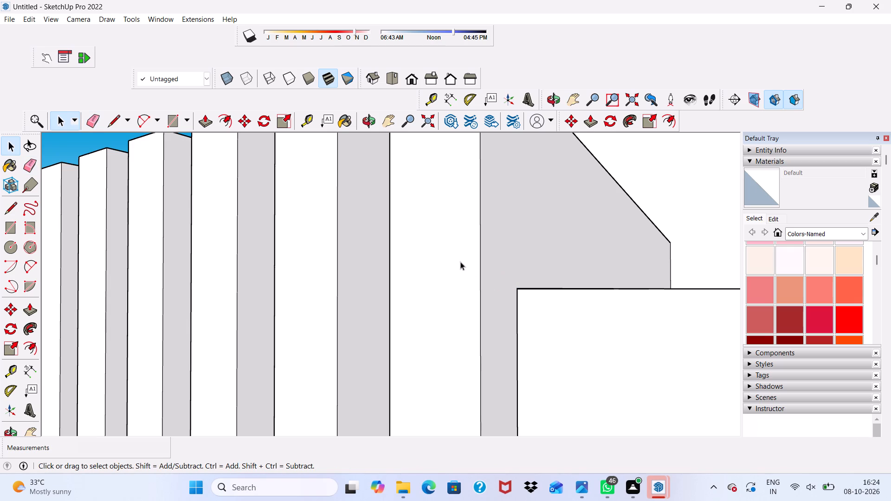
Erase the beam-to-post seam lines across the left side faces of the eighth and seventh posts.
scroll(460, 262, down, 13)
middle_drag(468, 250, 626, 235)
scroll(610, 203, down, 1)
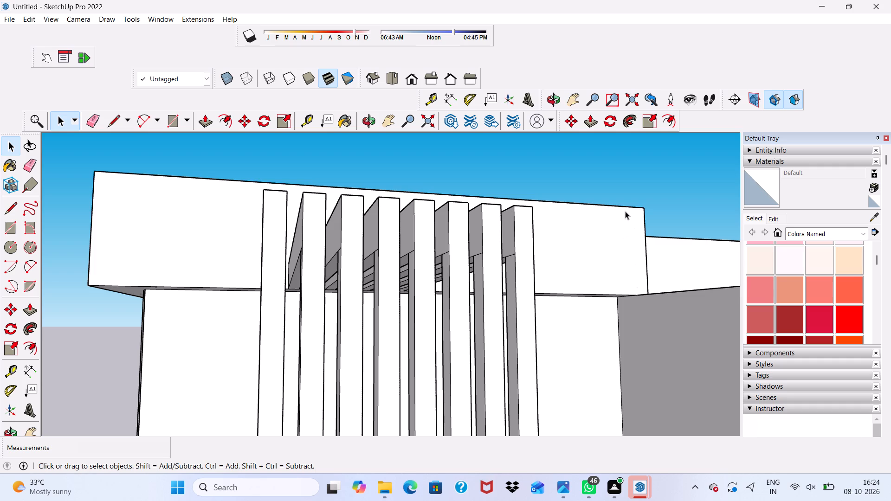
click(88, 120)
scroll(552, 228, up, 3)
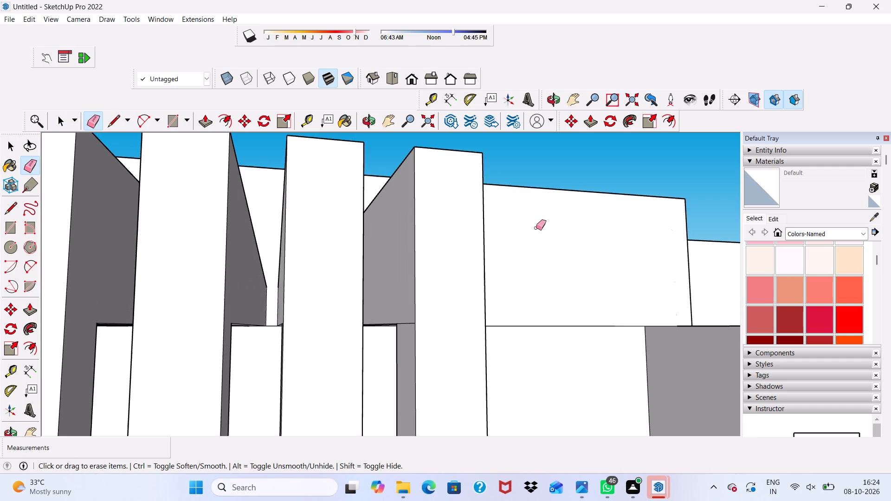
scroll(536, 228, up, 5)
scroll(412, 266, down, 1)
middle_drag(413, 266, 483, 246)
scroll(422, 307, up, 3)
drag(412, 325, 408, 356)
scroll(276, 286, down, 10)
scroll(228, 302, up, 5)
drag(225, 292, 224, 311)
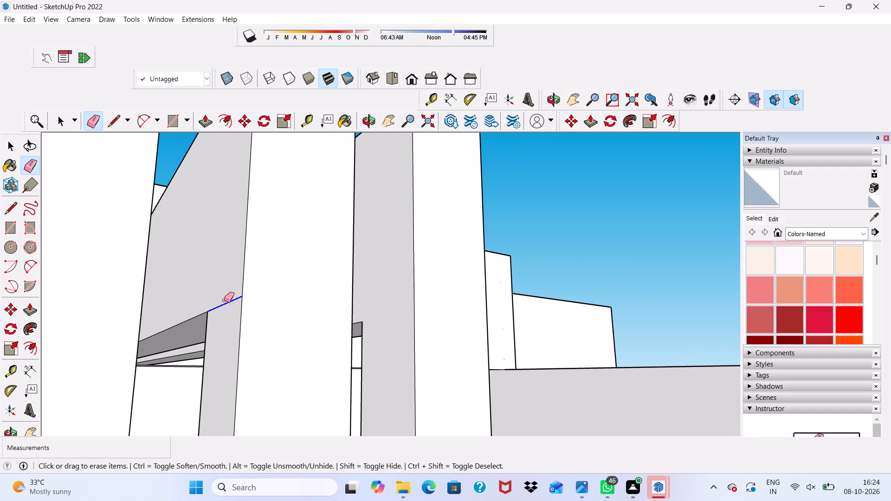
Erase the beam-to-post seam lines across the left side faces of the sixth and fifth posts.
scroll(225, 300, down, 10)
scroll(188, 282, up, 4)
drag(180, 264, 180, 290)
scroll(180, 287, down, 7)
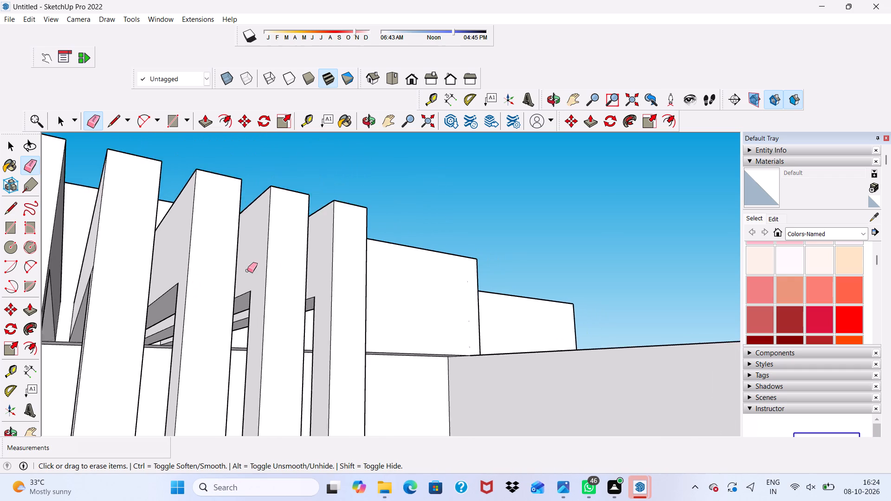
scroll(247, 270, down, 3)
scroll(166, 263, up, 10)
middle_drag(151, 259, 250, 260)
scroll(250, 260, up, 1)
drag(251, 264, 238, 300)
Erase the beam-to-post seam lines across the left side faces of the fourth, third, second and first posts.
scroll(238, 266, down, 6)
middle_drag(302, 249, 159, 273)
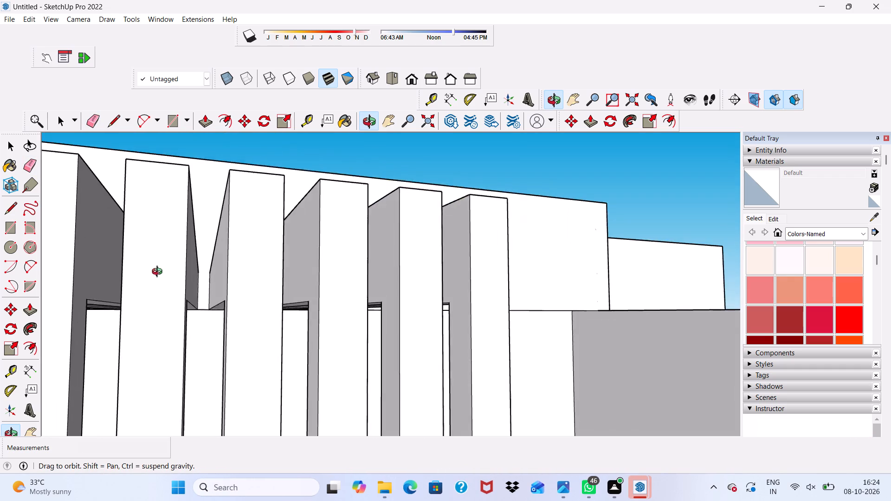
middle_drag(159, 273, 278, 287)
scroll(146, 305, up, 3)
drag(94, 297, 98, 303)
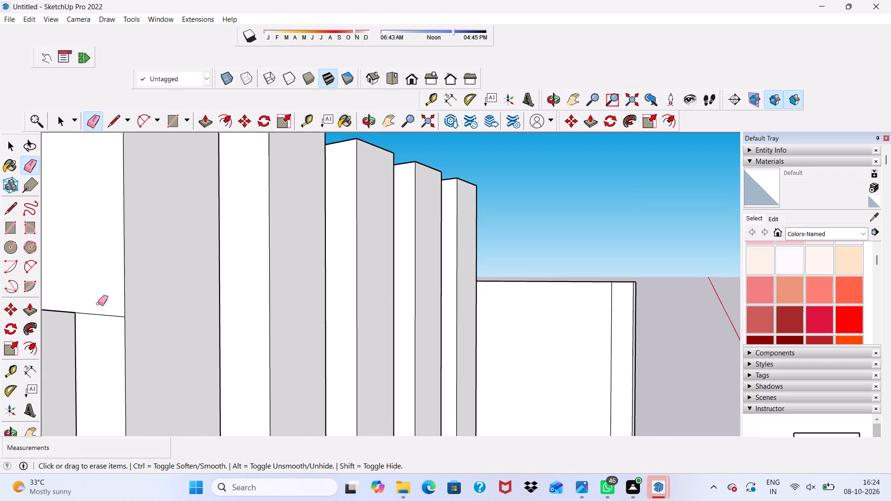
drag(98, 303, 98, 327)
scroll(110, 298, down, 12)
scroll(174, 302, up, 6)
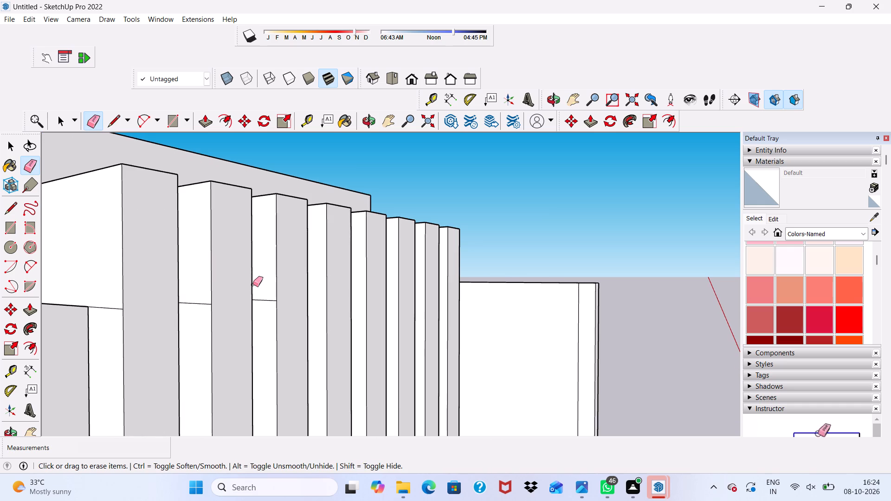
drag(260, 291, 265, 304)
scroll(215, 308, up, 3)
drag(198, 296, 190, 318)
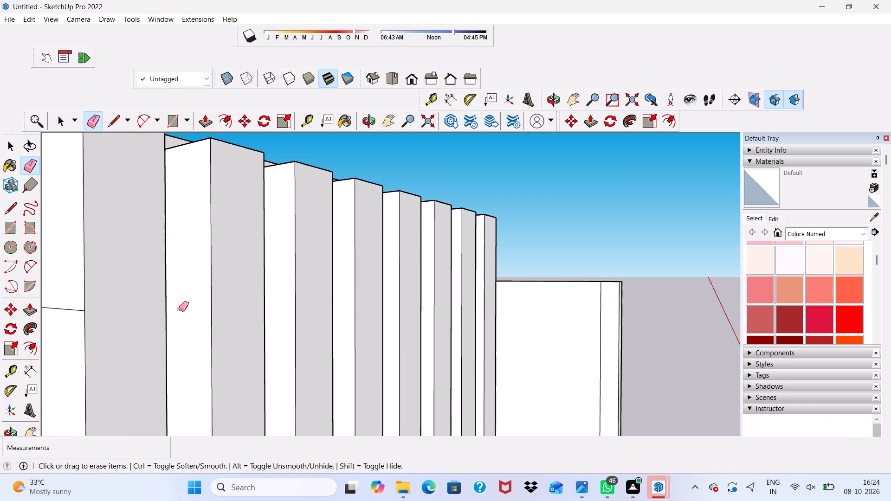
scroll(136, 295, down, 8)
scroll(128, 309, up, 4)
drag(113, 301, 112, 311)
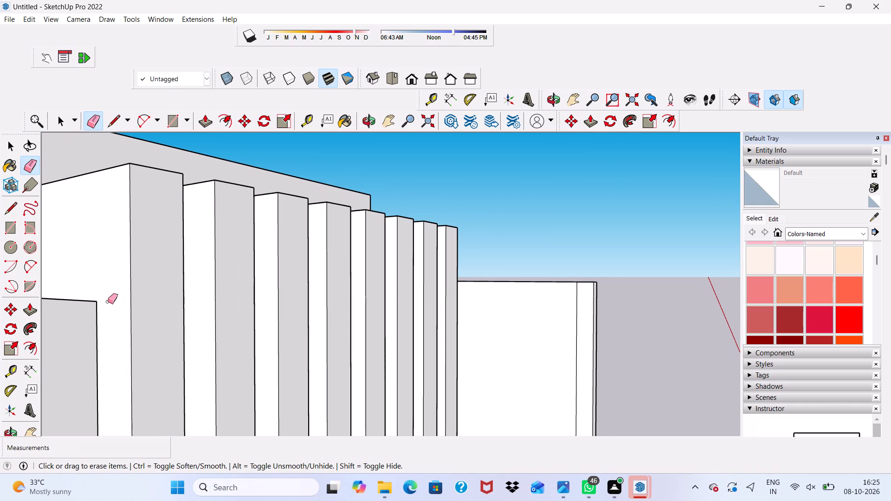
key(space)
Examine the pergola from the front and above, and the upper terrace's open side edge beside the back wall.
scroll(66, 275, down, 5)
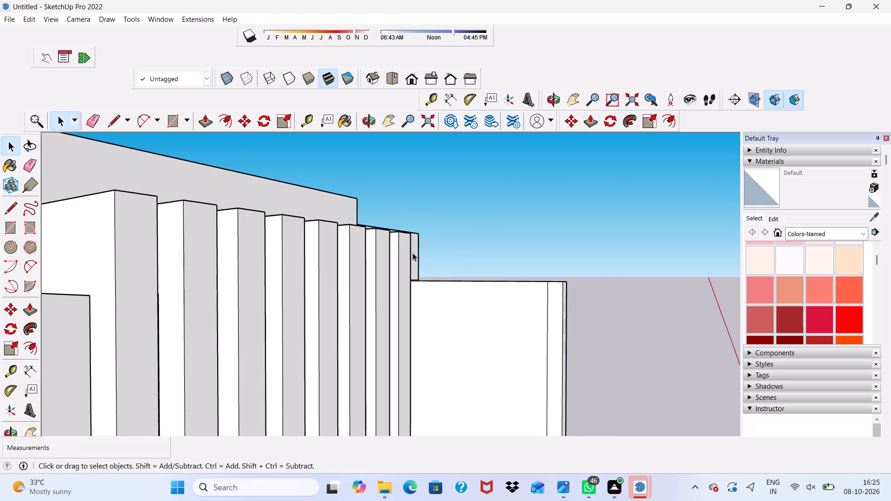
scroll(413, 253, down, 9)
middle_drag(378, 263, 181, 214)
scroll(273, 246, up, 4)
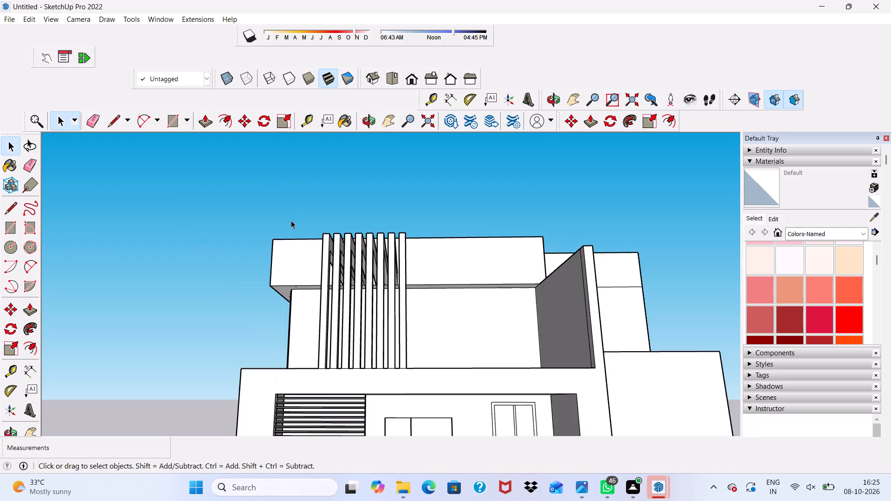
scroll(291, 220, up, 5)
middle_drag(395, 243, 412, 232)
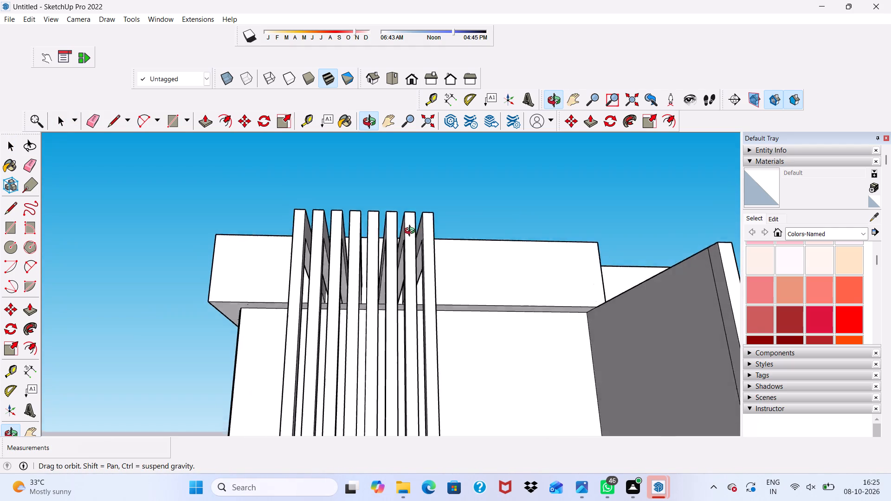
middle_drag(412, 232, 413, 238)
scroll(413, 238, up, 3)
scroll(414, 235, down, 9)
middle_drag(453, 197, 536, 282)
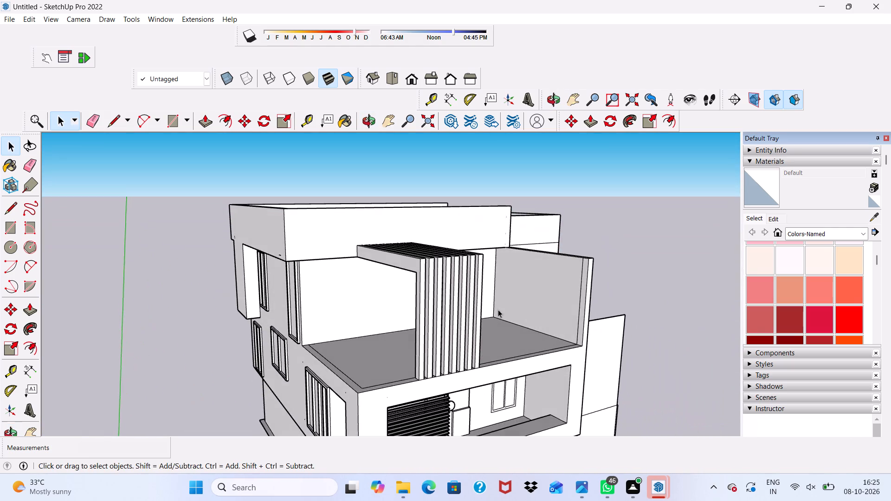
scroll(284, 319, up, 4)
middle_drag(298, 331, 341, 294)
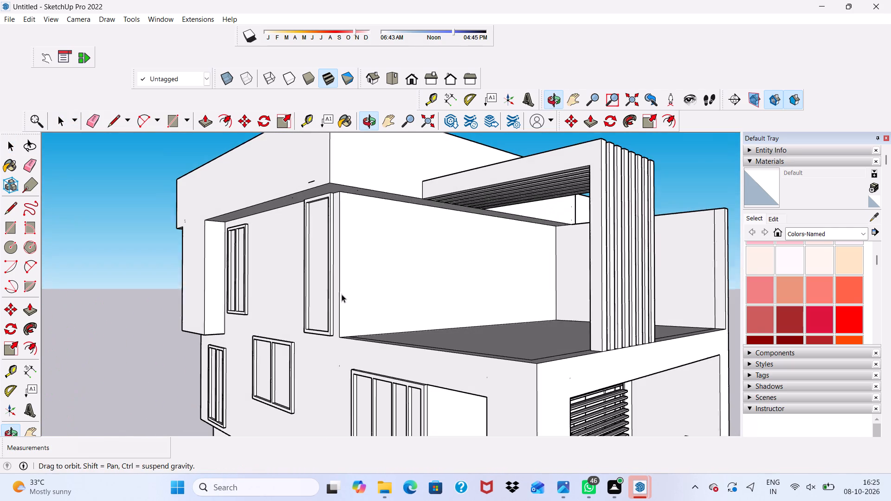
scroll(194, 117, up, 2)
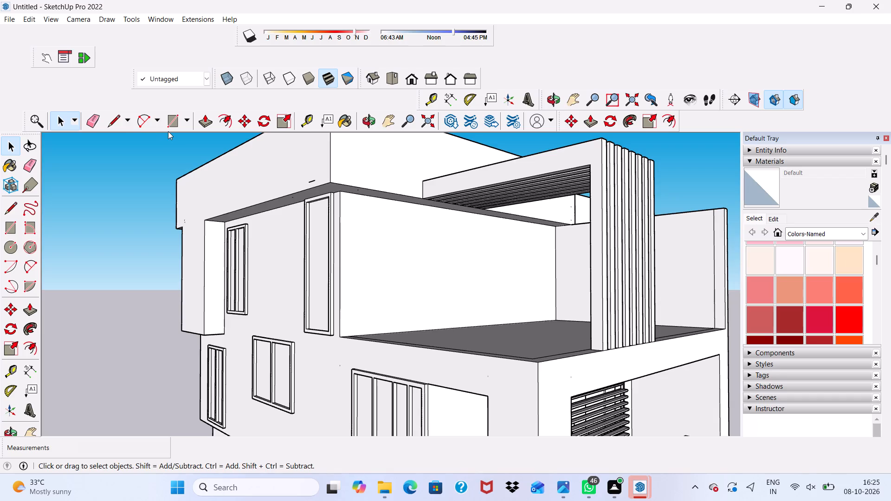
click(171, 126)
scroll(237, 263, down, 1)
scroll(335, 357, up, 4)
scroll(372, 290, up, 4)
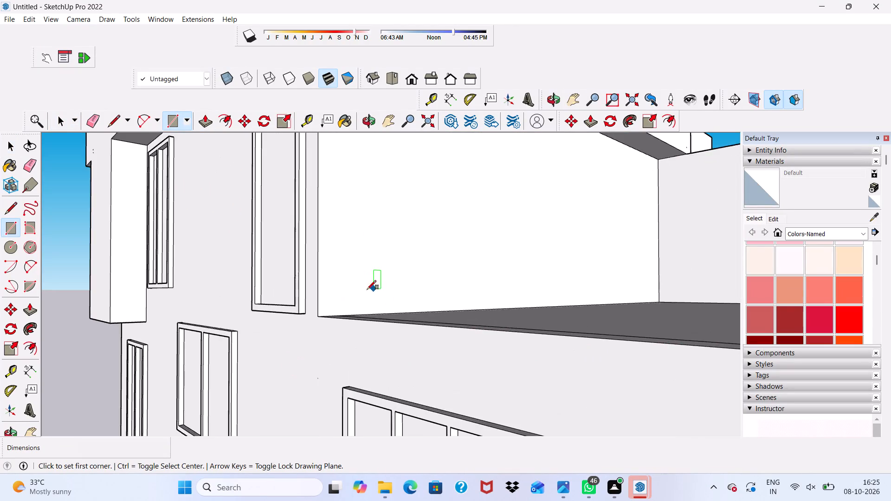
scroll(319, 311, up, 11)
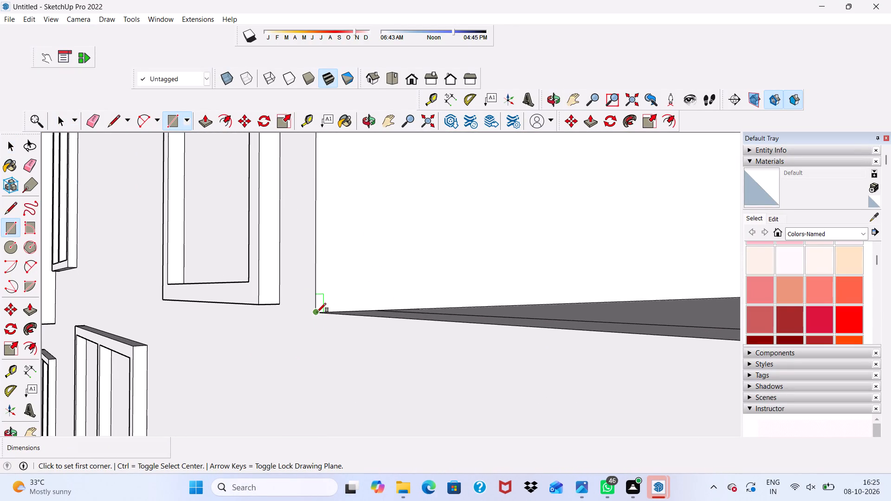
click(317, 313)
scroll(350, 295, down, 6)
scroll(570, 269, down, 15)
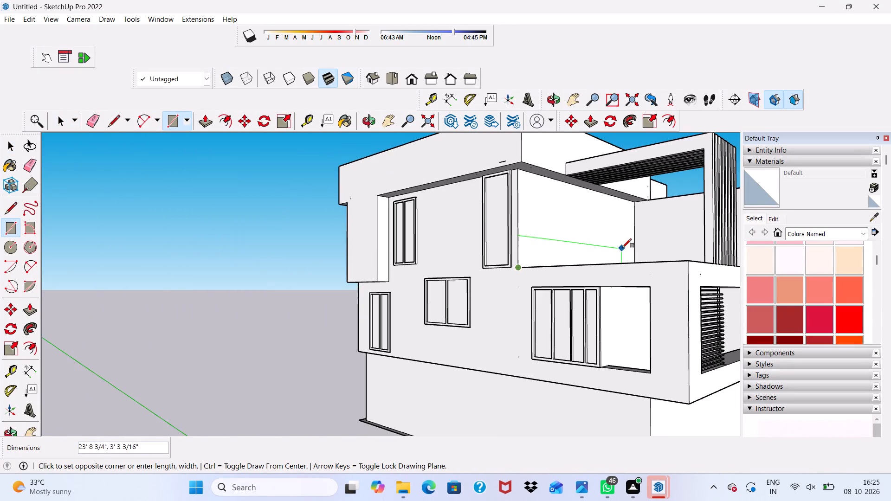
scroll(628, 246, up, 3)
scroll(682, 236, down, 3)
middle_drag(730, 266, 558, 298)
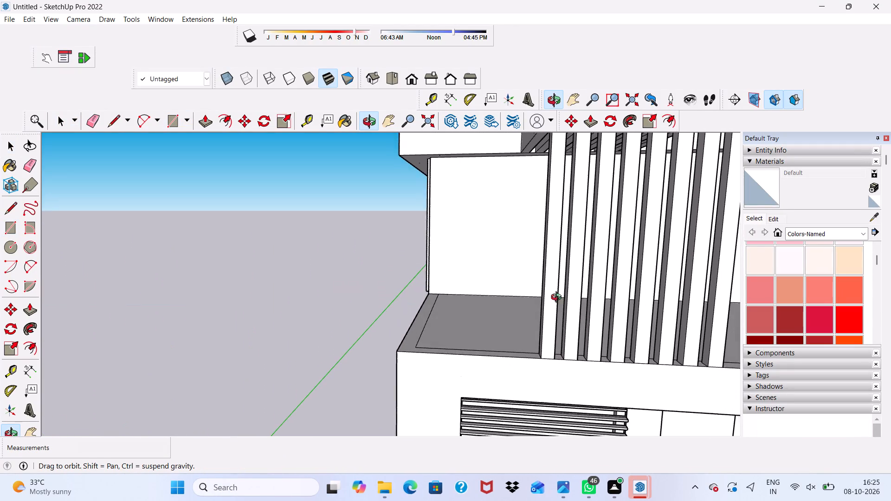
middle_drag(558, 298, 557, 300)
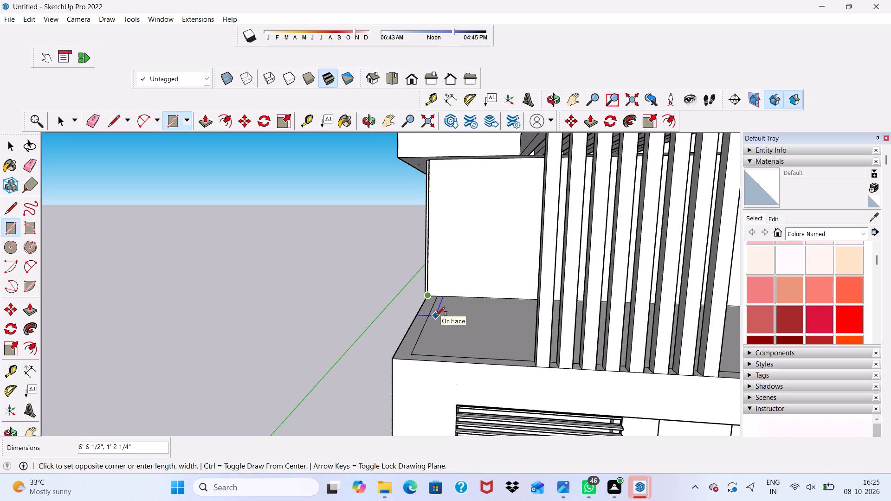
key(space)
Draw a rectangle about 27' 2" by 14' 6 5/16" over the upper terrace floor, from the back corner to the front corner beside the side wall.
middle_drag(441, 289, 538, 321)
scroll(536, 320, down, 1)
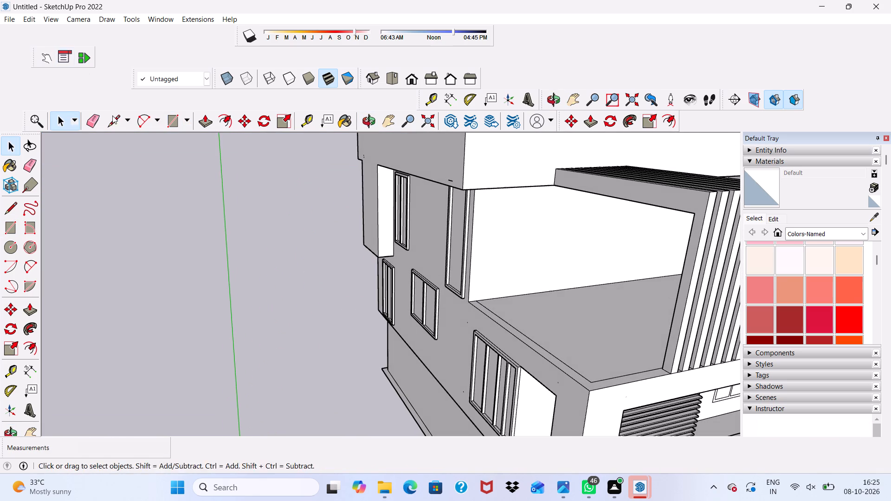
drag(173, 125, 181, 123)
scroll(483, 302, up, 3)
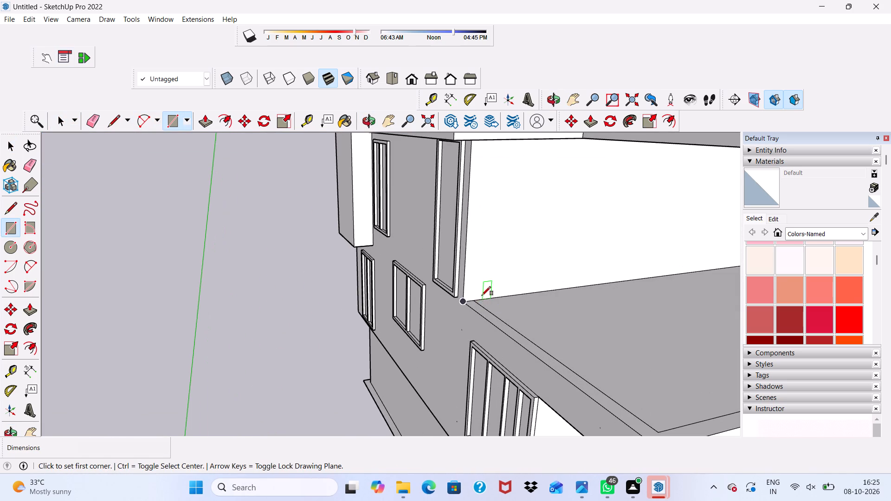
click(471, 302)
scroll(483, 270, down, 4)
scroll(555, 285, down, 3)
scroll(493, 275, down, 4)
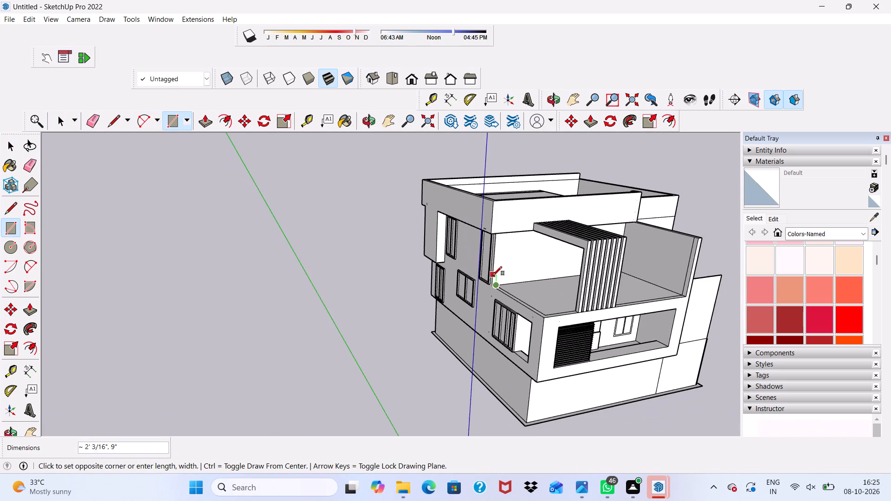
middle_drag(495, 276, 697, 260)
scroll(474, 228, up, 4)
scroll(520, 262, up, 2)
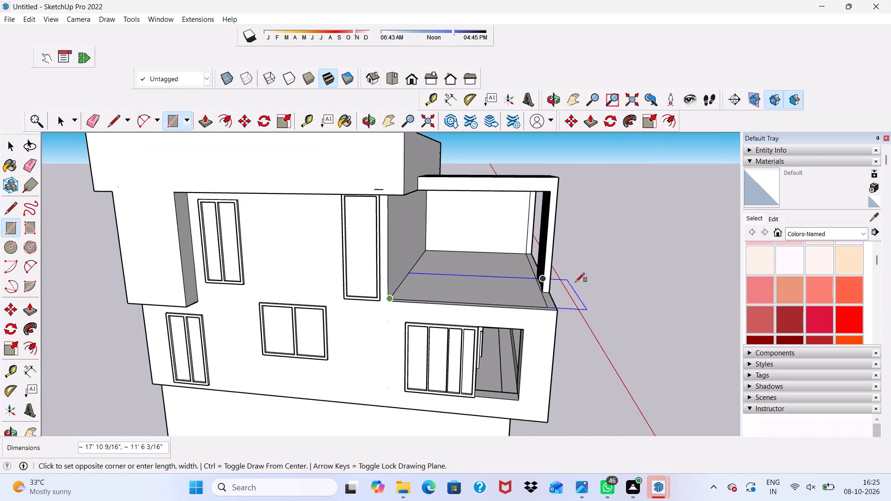
scroll(549, 304, up, 3)
middle_drag(559, 298, 559, 272)
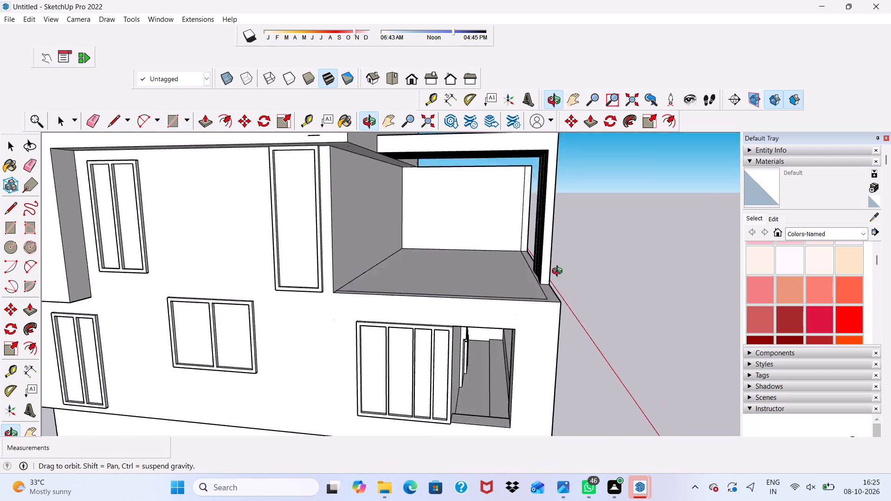
middle_drag(559, 272, 571, 221)
scroll(537, 204, up, 2)
middle_drag(545, 232, 560, 315)
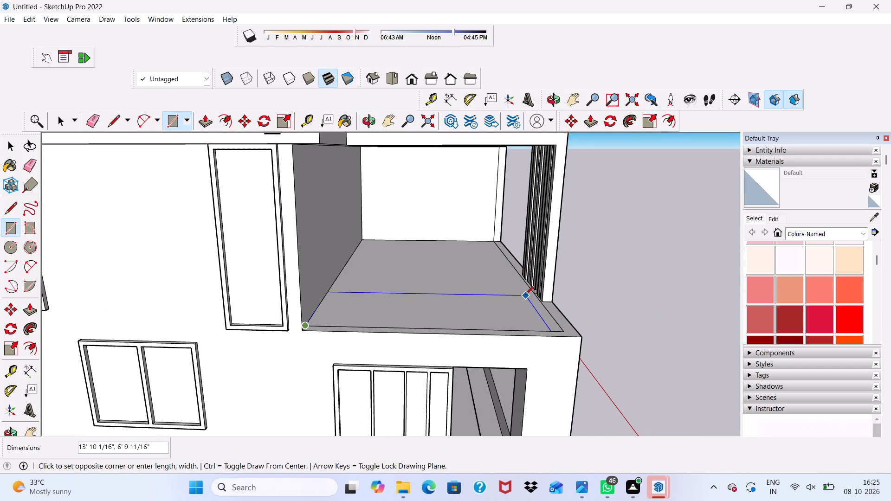
scroll(554, 276, down, 1)
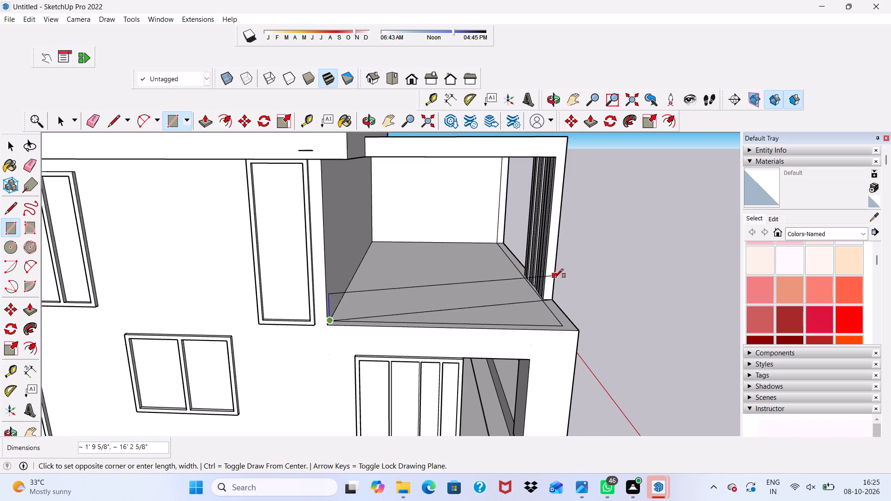
scroll(563, 304, up, 3)
scroll(565, 288, down, 7)
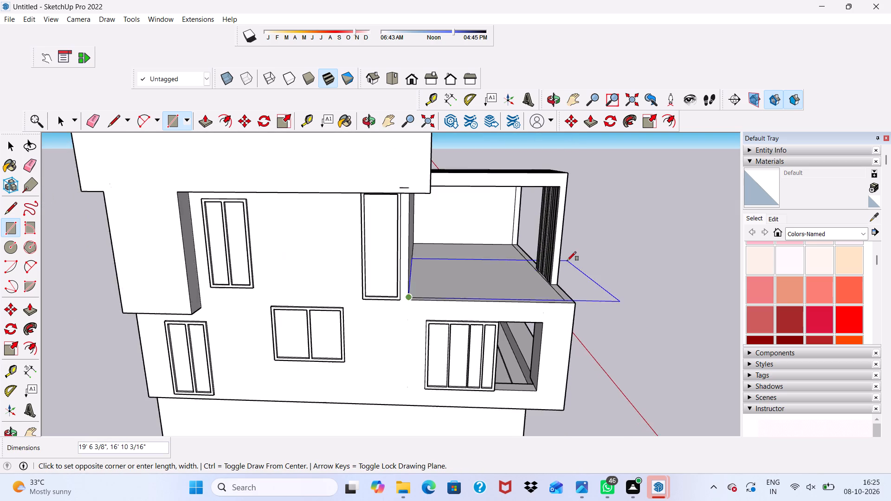
scroll(535, 243, down, 4)
middle_drag(534, 255, 166, 268)
scroll(534, 255, down, 1)
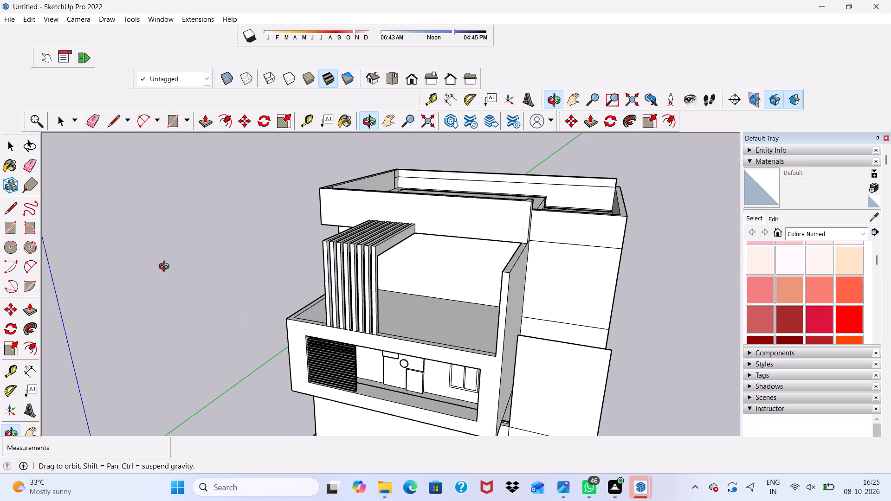
middle_drag(166, 268, 167, 268)
scroll(259, 330, down, 1)
scroll(303, 325, up, 3)
middle_drag(303, 319, 176, 305)
scroll(254, 276, up, 2)
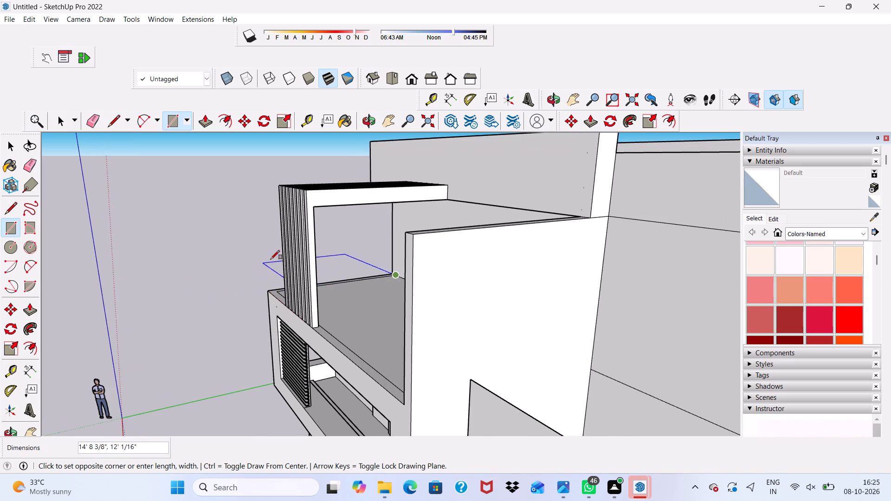
scroll(305, 245, down, 5)
middle_drag(273, 238, 275, 240)
scroll(273, 238, down, 1)
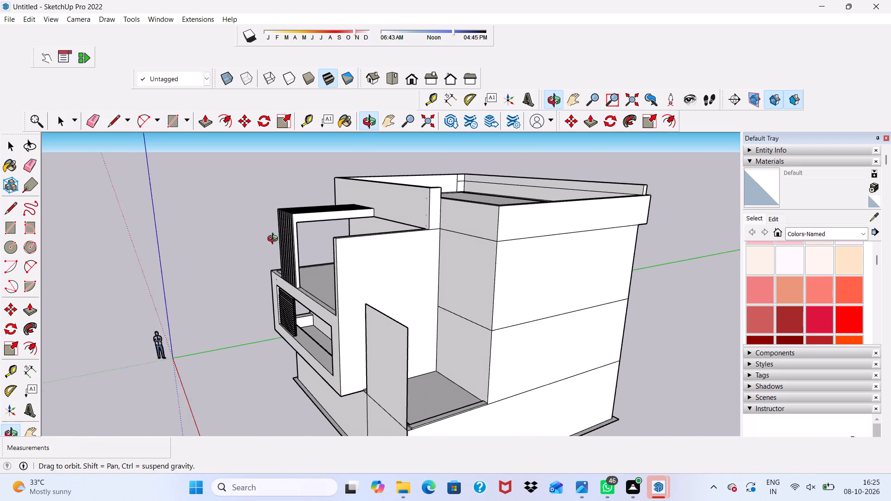
middle_drag(275, 240, 370, 238)
scroll(398, 289, up, 3)
middle_drag(397, 289, 445, 290)
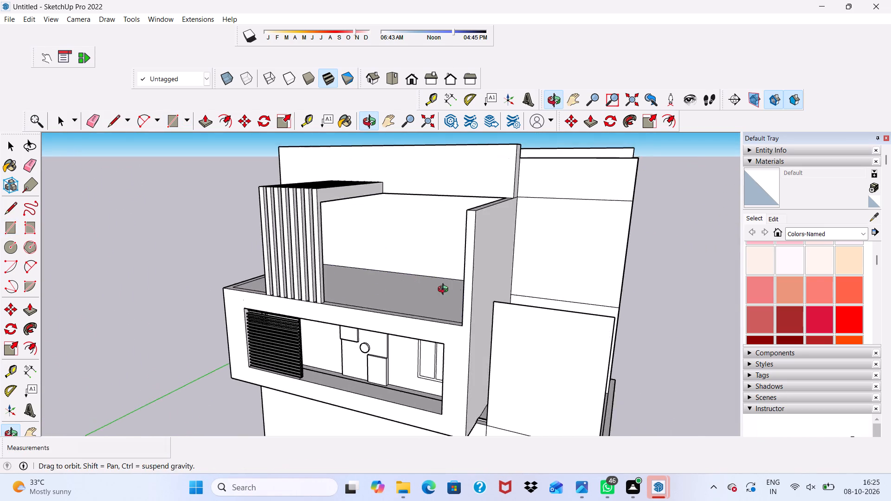
middle_drag(445, 290, 482, 287)
scroll(523, 324, up, 9)
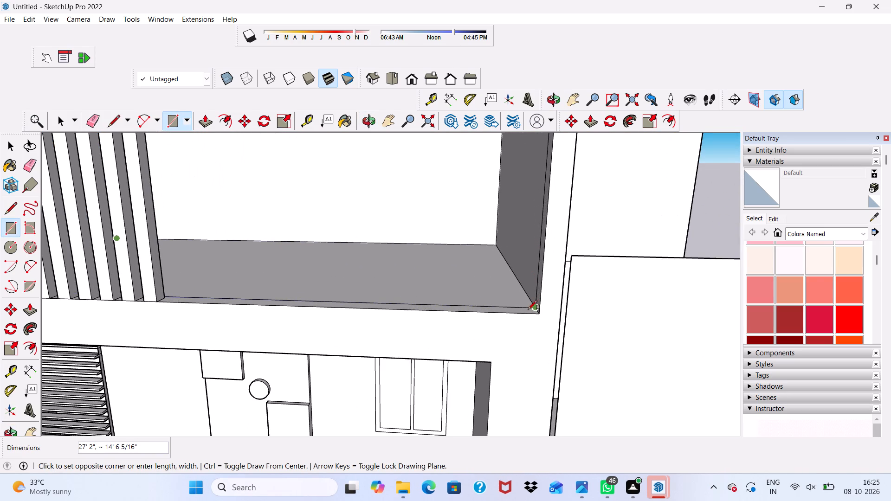
click(528, 309)
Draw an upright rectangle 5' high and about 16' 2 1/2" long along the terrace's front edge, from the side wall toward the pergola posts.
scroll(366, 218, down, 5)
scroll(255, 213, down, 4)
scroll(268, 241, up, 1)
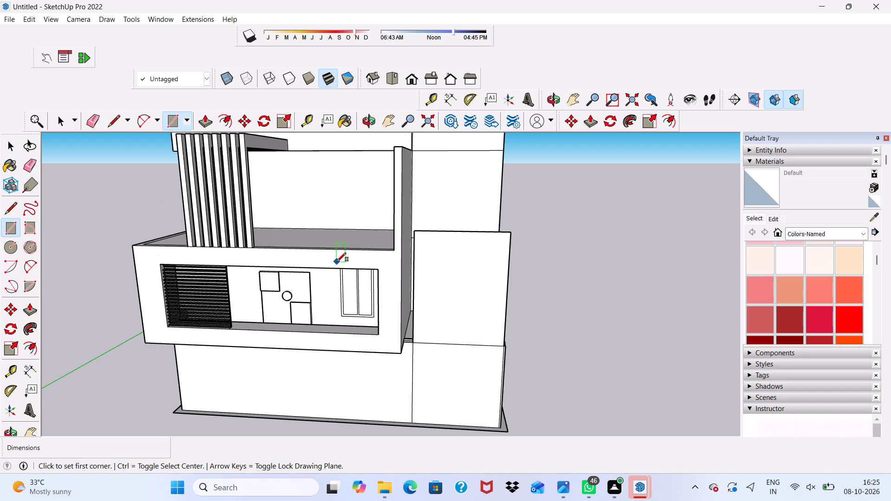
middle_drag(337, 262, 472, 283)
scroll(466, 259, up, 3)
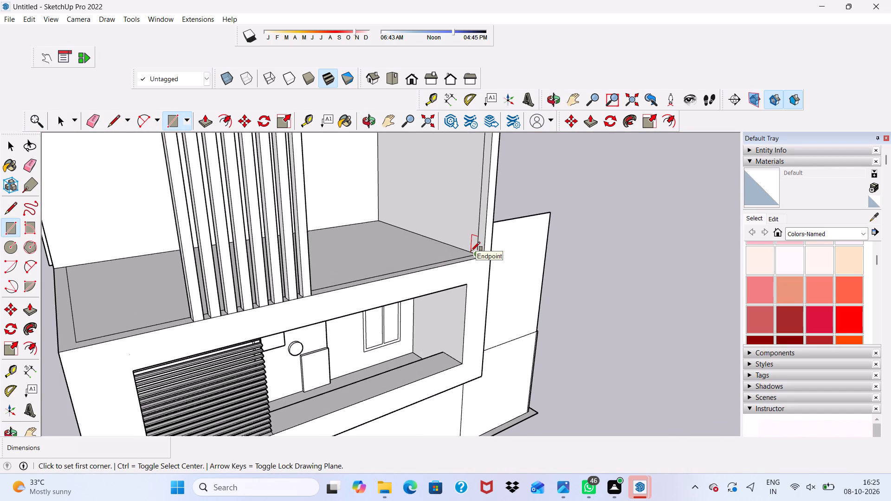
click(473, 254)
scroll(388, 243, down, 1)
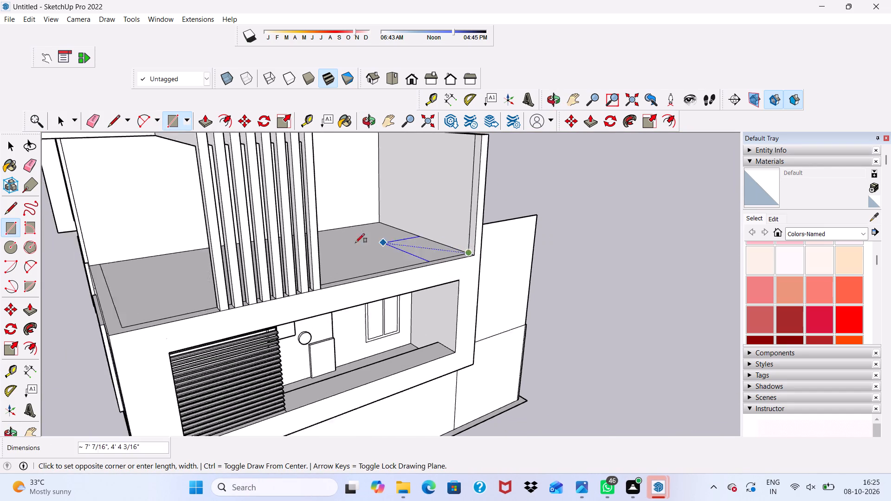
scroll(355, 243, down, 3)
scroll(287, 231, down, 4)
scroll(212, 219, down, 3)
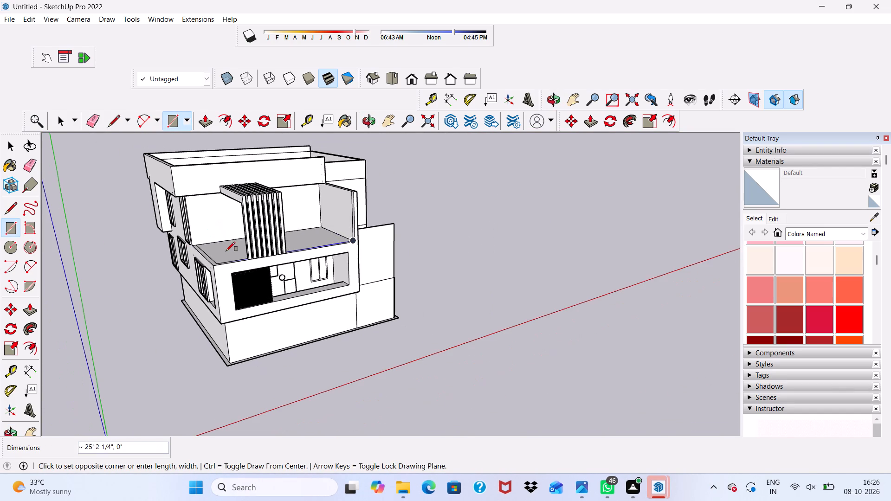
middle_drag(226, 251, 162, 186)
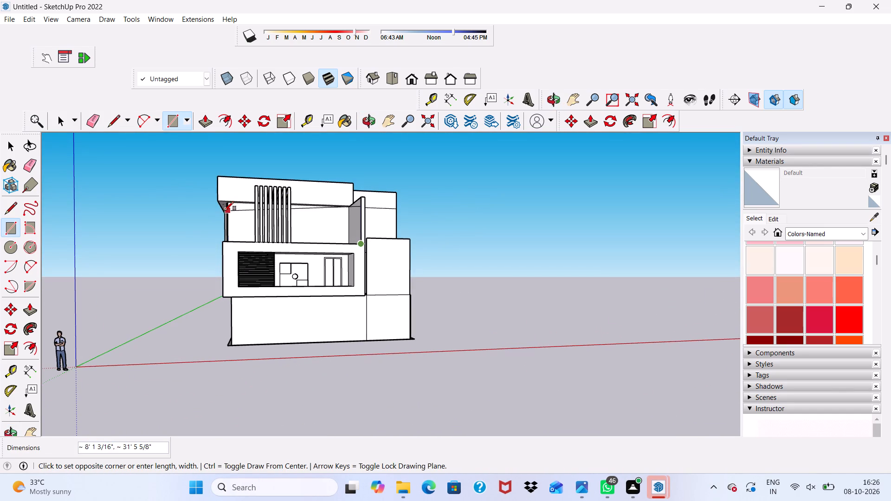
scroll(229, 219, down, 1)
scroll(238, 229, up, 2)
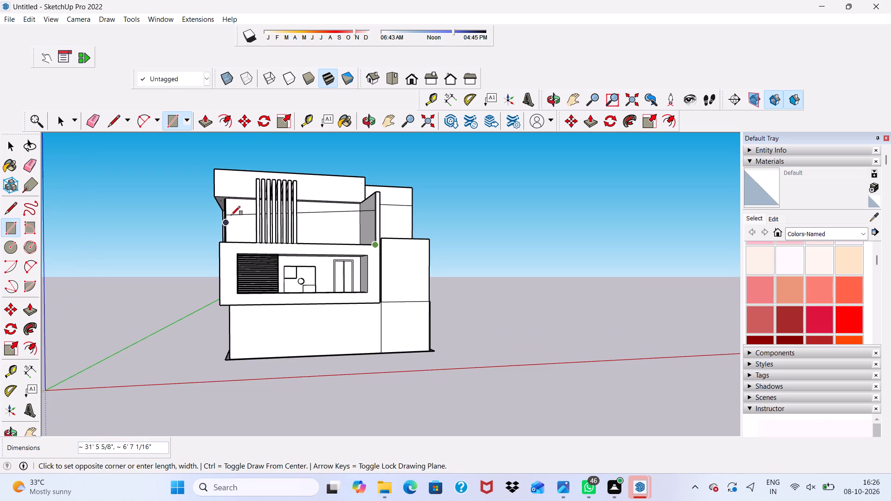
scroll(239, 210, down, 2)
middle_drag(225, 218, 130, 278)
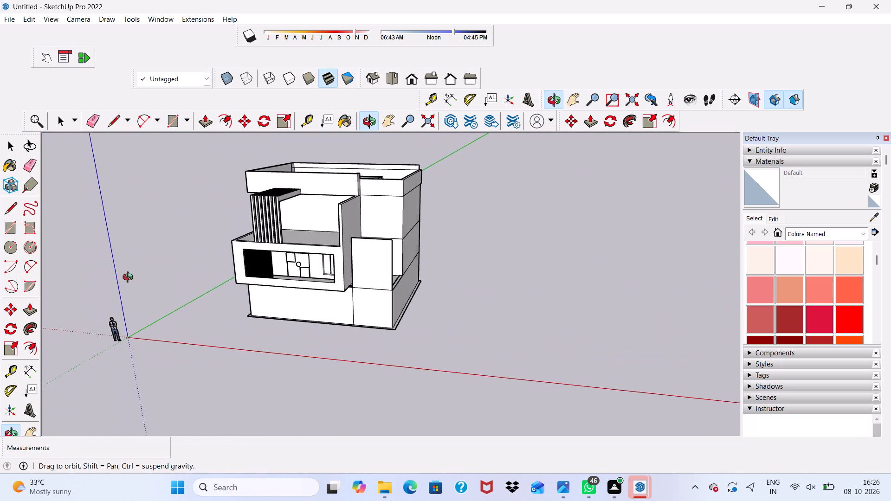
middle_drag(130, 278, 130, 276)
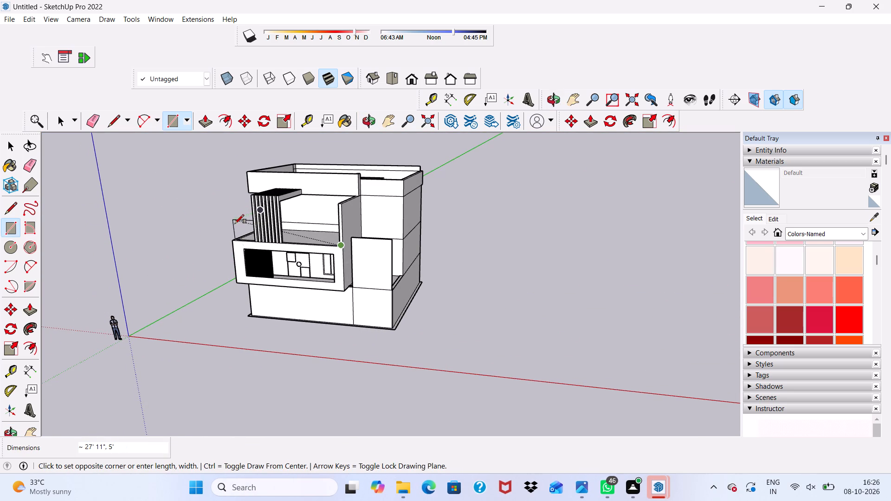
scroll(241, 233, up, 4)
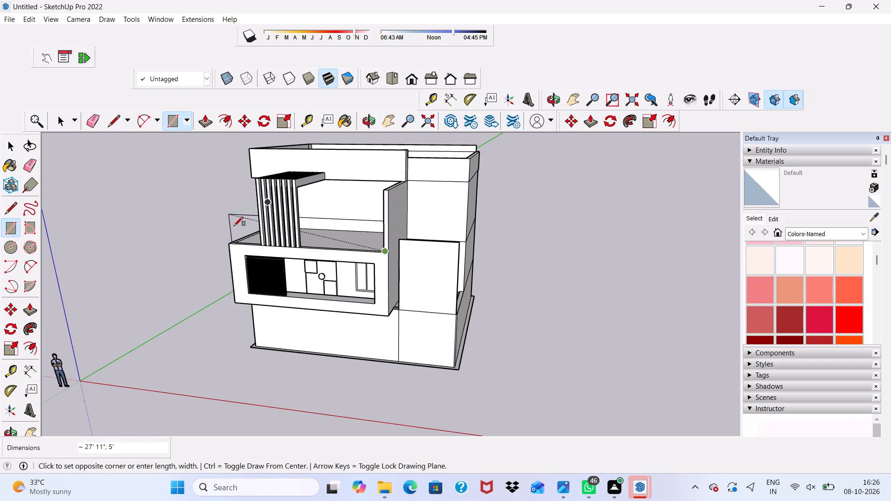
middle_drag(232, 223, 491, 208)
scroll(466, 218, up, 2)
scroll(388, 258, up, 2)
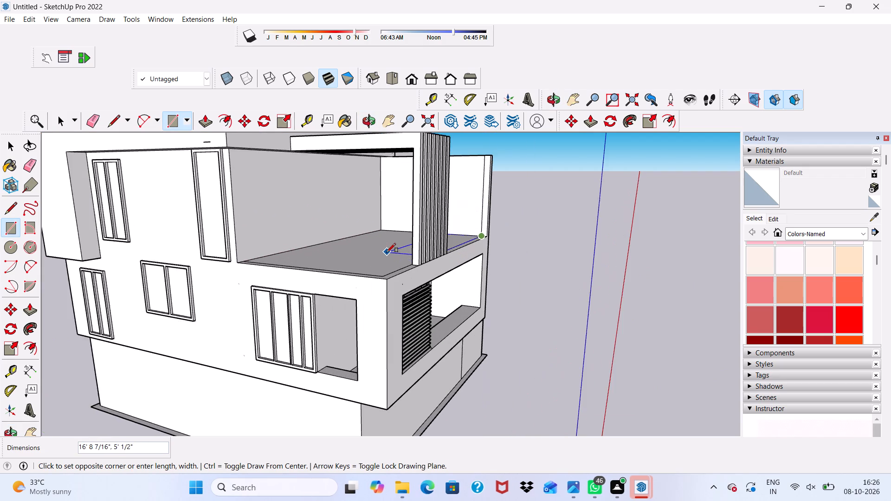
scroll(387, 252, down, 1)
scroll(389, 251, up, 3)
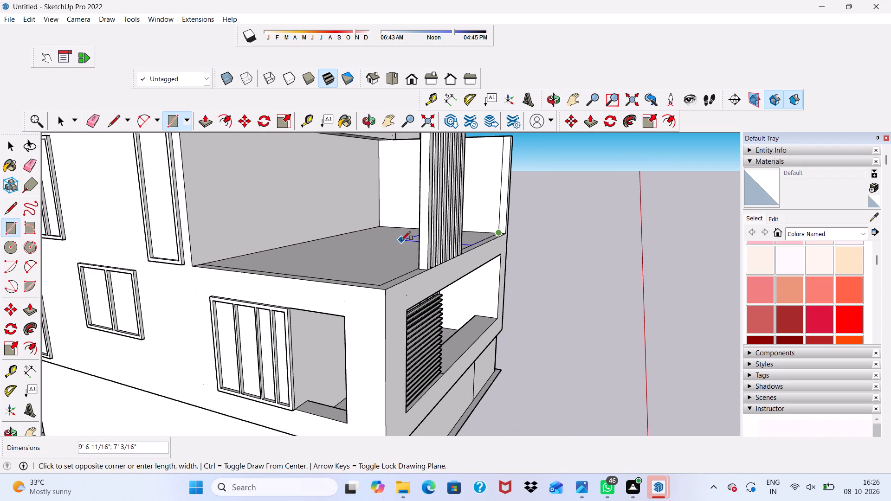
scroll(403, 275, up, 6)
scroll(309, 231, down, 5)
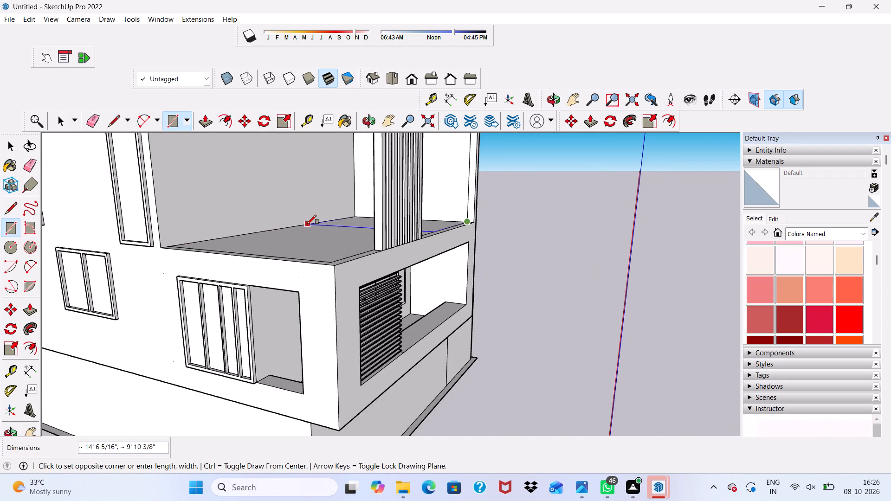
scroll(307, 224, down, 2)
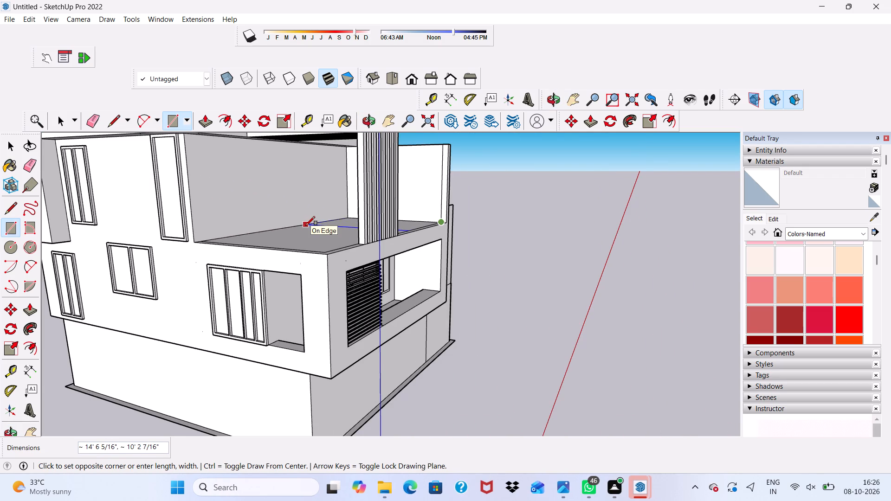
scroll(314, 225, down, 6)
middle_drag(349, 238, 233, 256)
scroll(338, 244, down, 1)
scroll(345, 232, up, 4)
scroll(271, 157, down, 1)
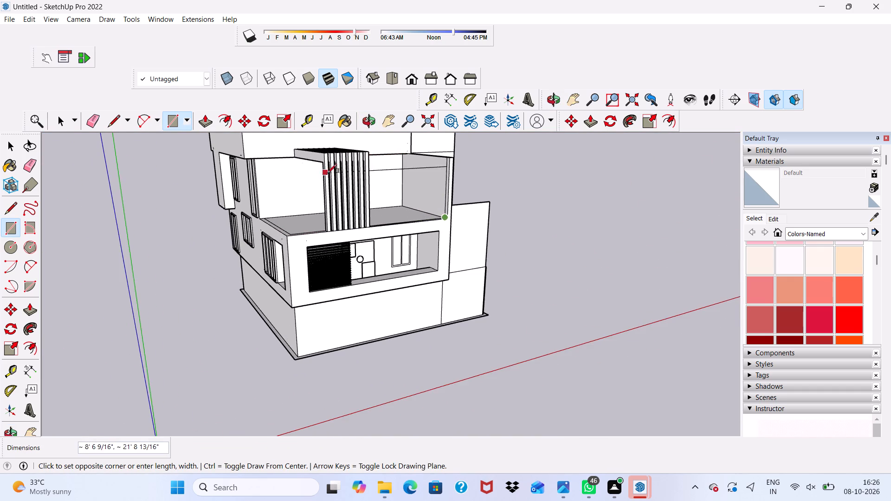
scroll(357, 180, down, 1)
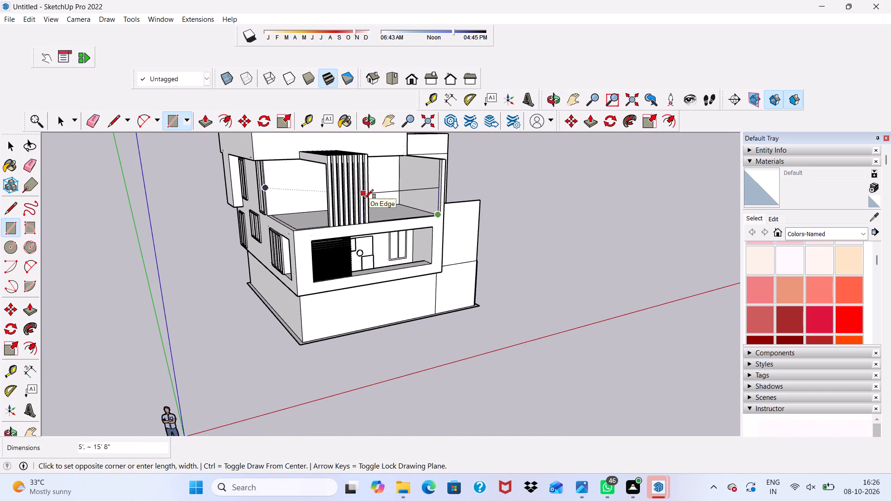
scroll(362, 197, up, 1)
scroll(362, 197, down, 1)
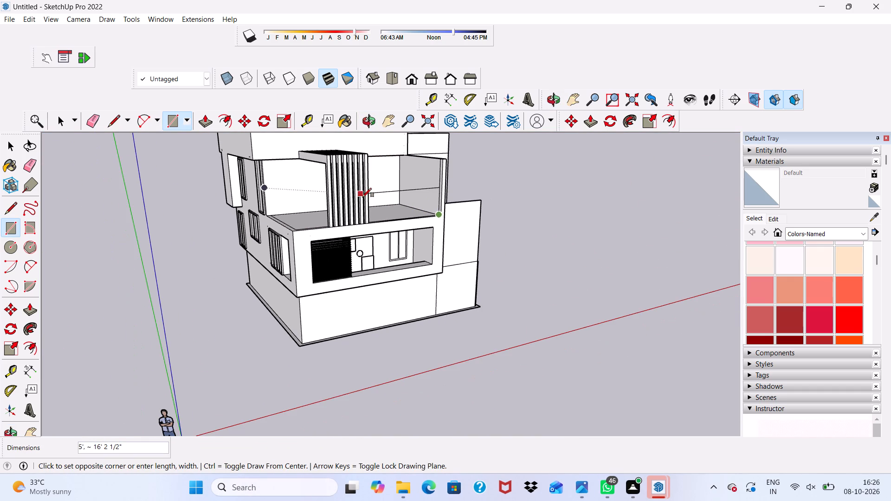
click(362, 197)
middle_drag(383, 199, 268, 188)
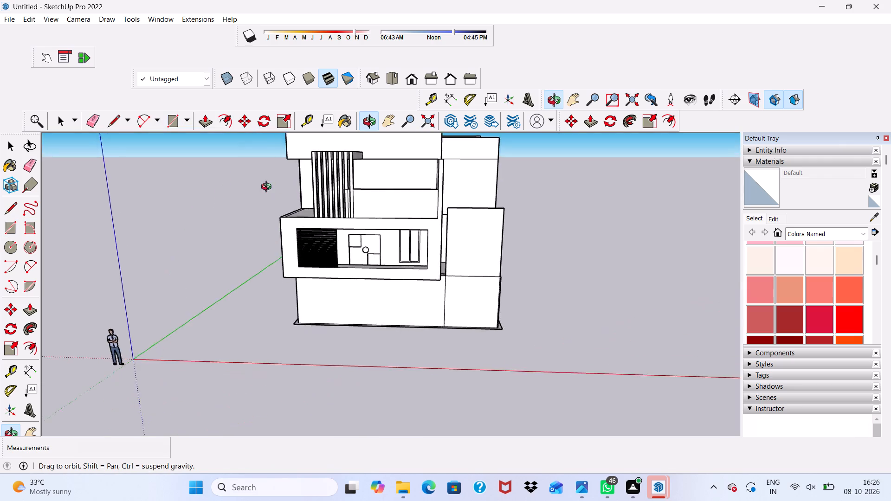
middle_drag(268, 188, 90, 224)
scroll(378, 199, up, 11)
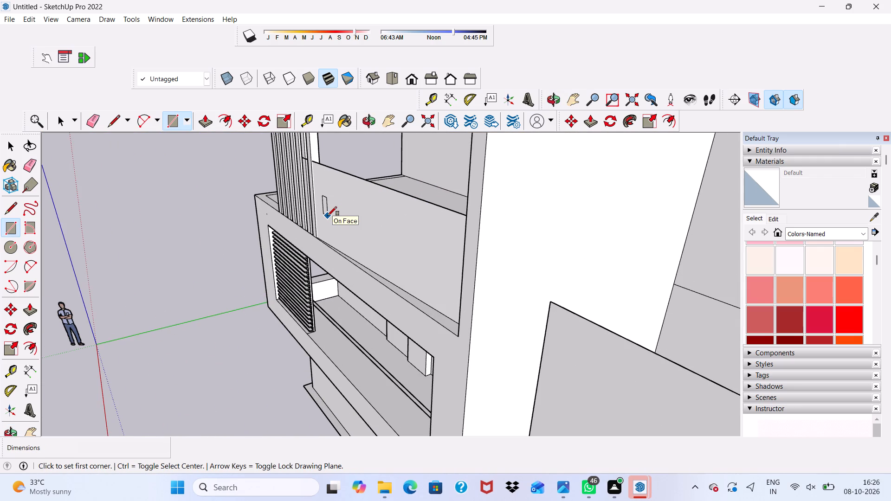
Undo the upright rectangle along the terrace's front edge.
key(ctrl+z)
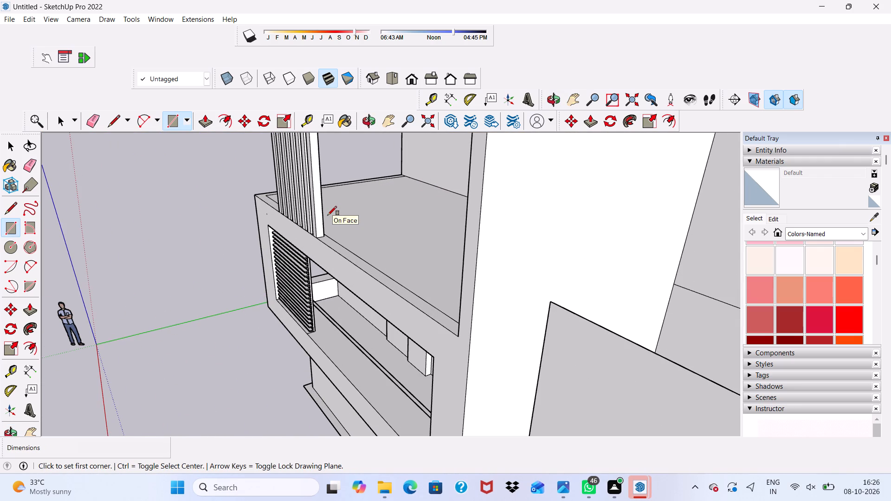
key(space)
Examine the house front from low and high viewpoints, and the upper terrace up close around the pergola and side wall.
scroll(330, 207, down, 2)
middle_drag(330, 207, 491, 194)
scroll(491, 194, down, 7)
middle_drag(438, 244, 541, 158)
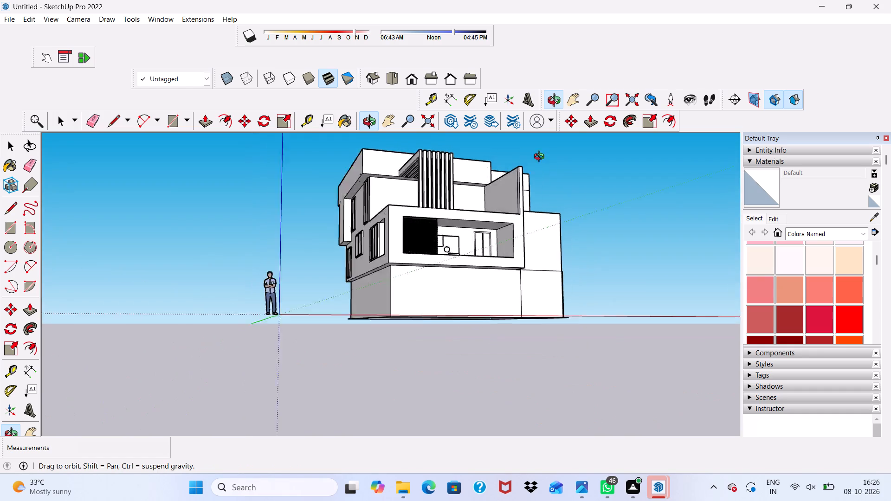
middle_drag(541, 158, 462, 238)
scroll(434, 188, down, 5)
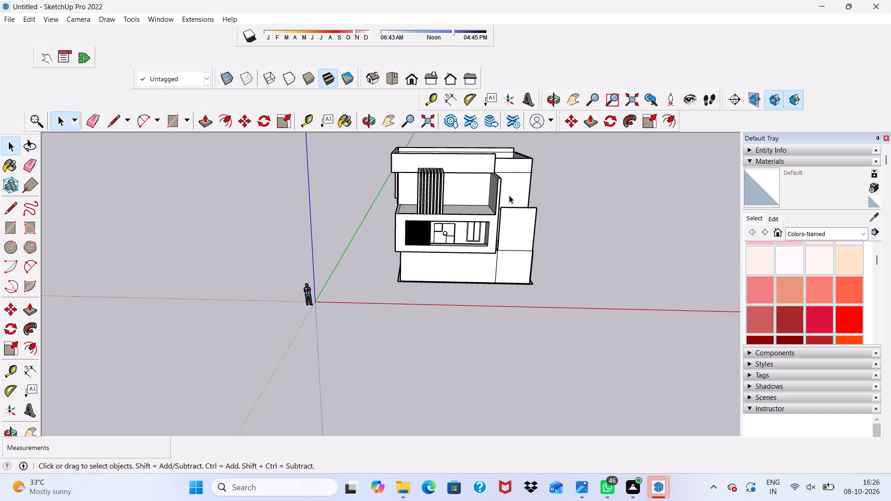
scroll(494, 190, up, 11)
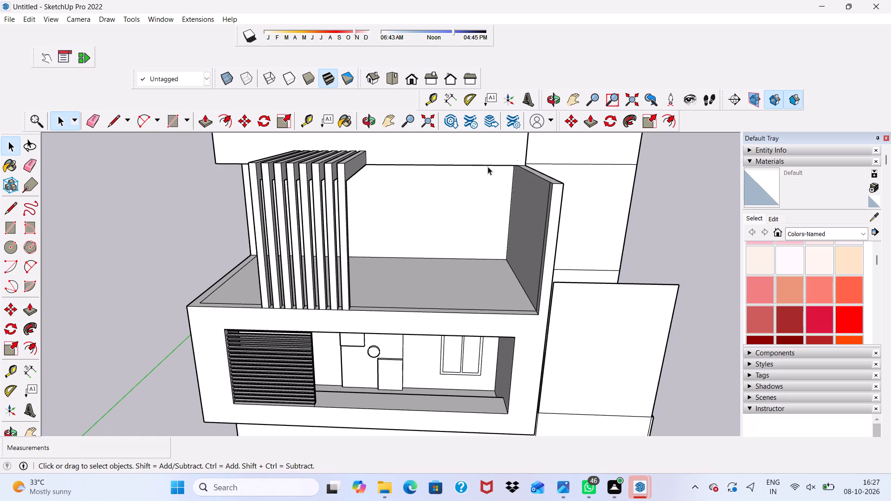
Examine the upper terrace, pergola and side wall from the front, from low viewpoints and from above.
scroll(459, 284, up, 4)
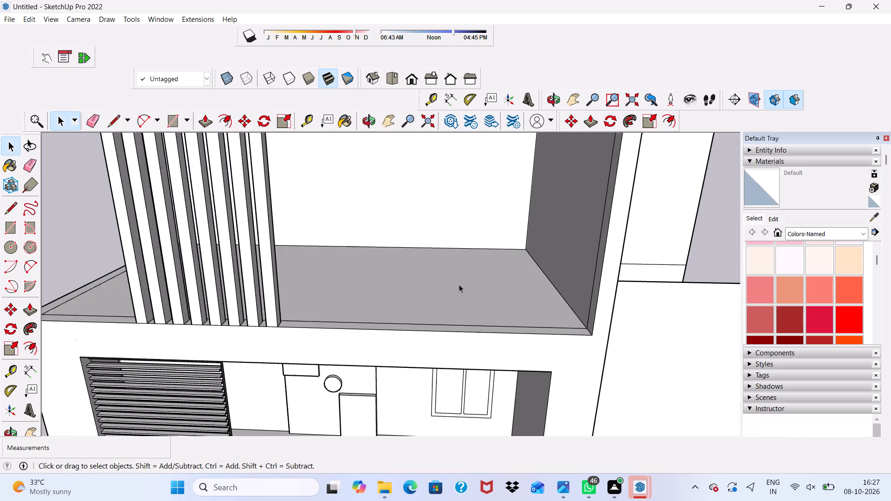
scroll(459, 284, down, 5)
scroll(552, 268, down, 1)
middle_drag(552, 268, 445, 228)
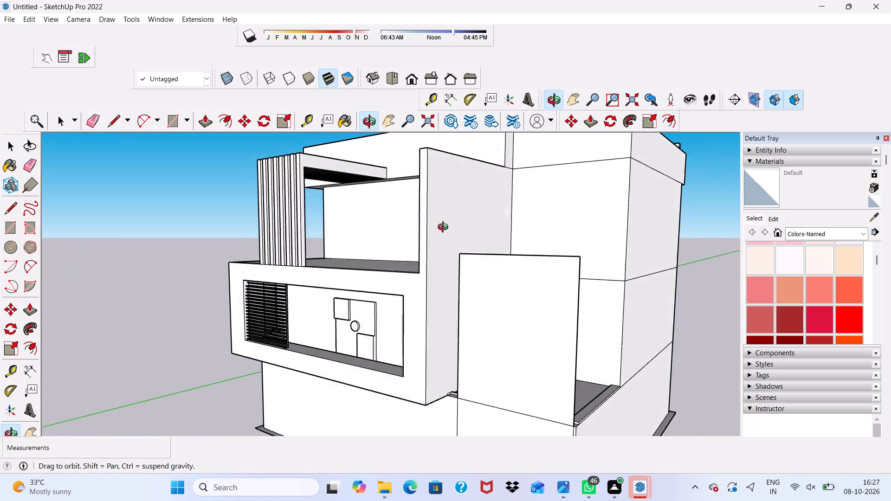
middle_drag(445, 228, 502, 230)
scroll(514, 231, up, 2)
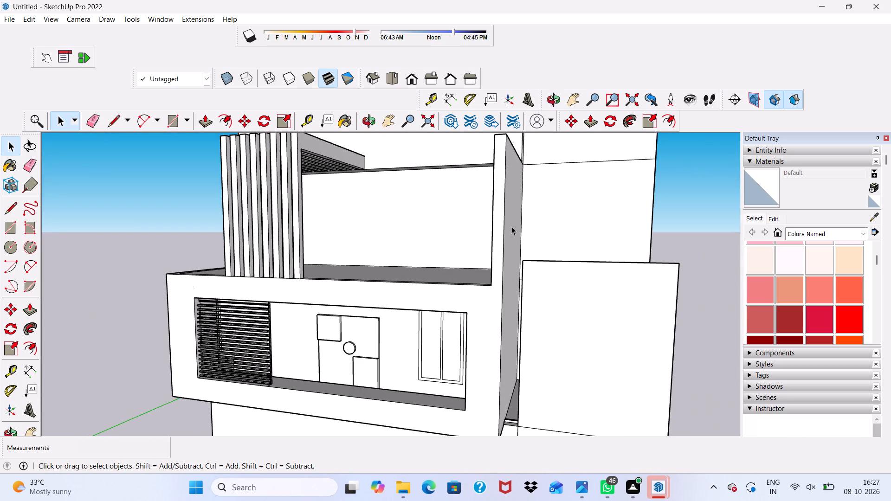
scroll(477, 216, down, 3)
middle_drag(476, 216, 536, 333)
scroll(531, 265, up, 5)
scroll(519, 183, up, 2)
middle_drag(519, 183, 461, 210)
middle_drag(460, 210, 481, 156)
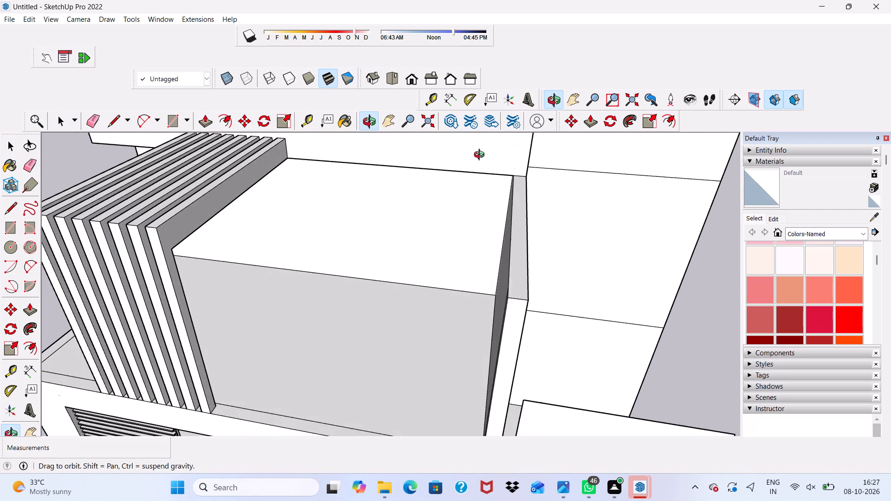
middle_drag(481, 156, 484, 151)
scroll(484, 151, up, 1)
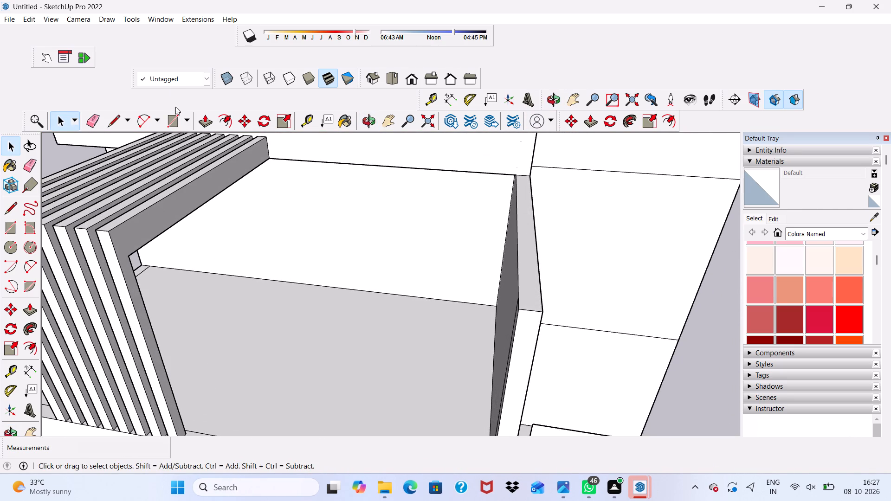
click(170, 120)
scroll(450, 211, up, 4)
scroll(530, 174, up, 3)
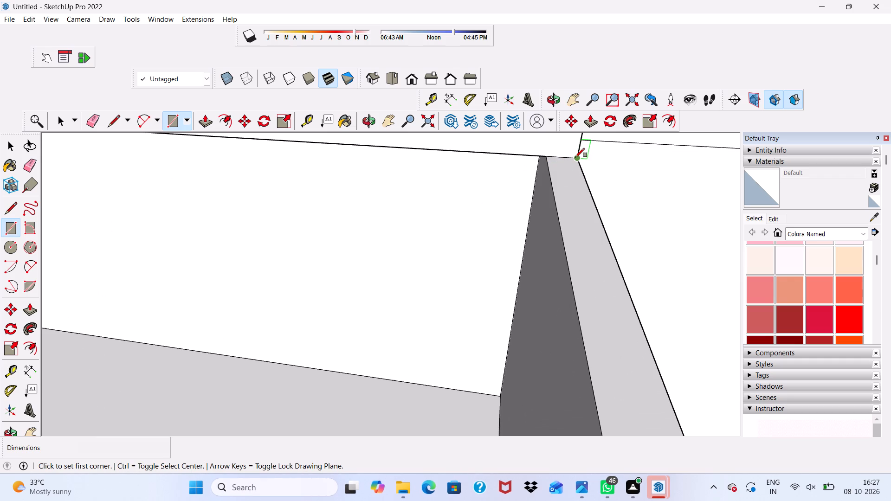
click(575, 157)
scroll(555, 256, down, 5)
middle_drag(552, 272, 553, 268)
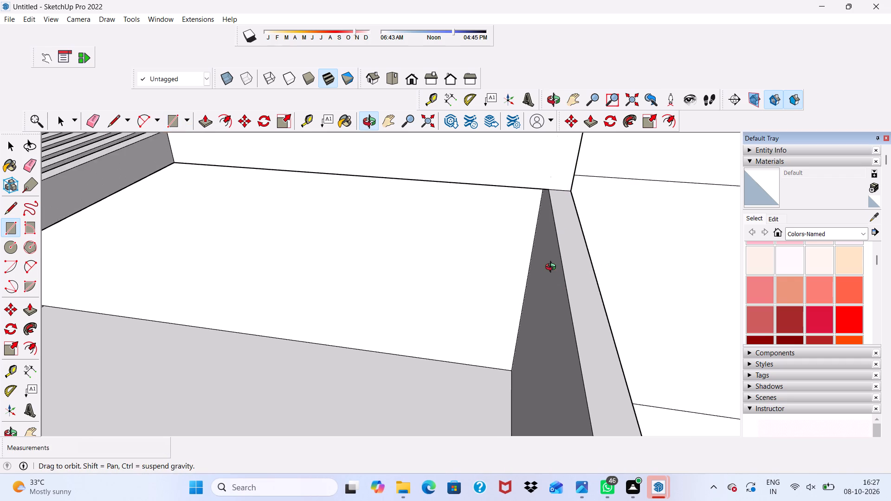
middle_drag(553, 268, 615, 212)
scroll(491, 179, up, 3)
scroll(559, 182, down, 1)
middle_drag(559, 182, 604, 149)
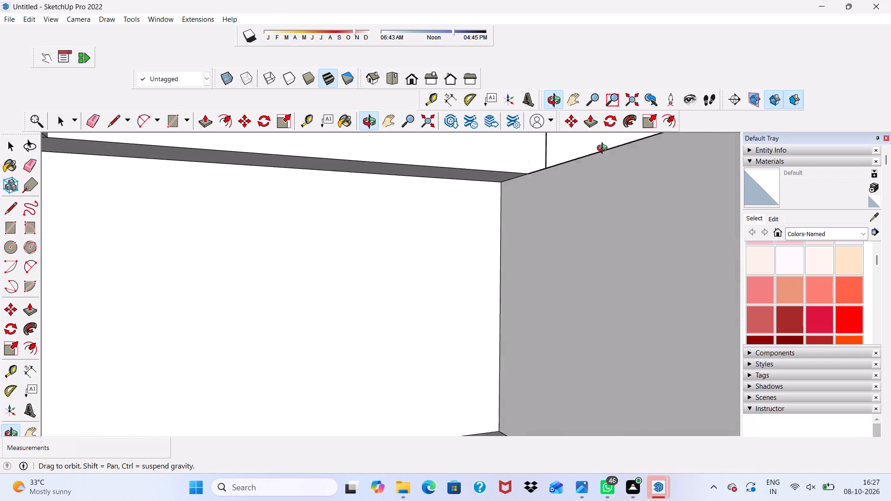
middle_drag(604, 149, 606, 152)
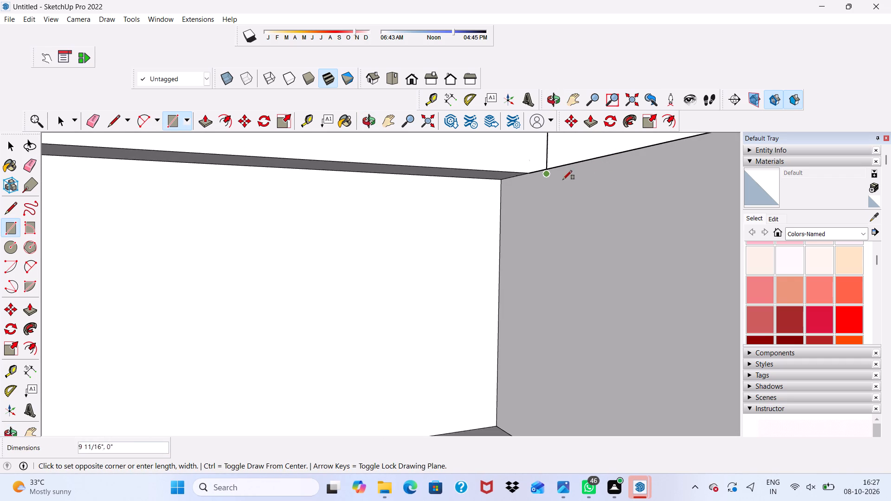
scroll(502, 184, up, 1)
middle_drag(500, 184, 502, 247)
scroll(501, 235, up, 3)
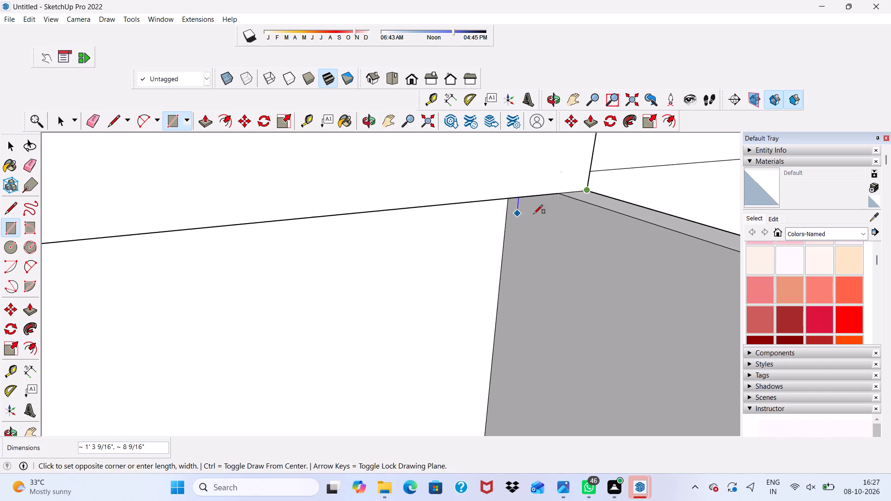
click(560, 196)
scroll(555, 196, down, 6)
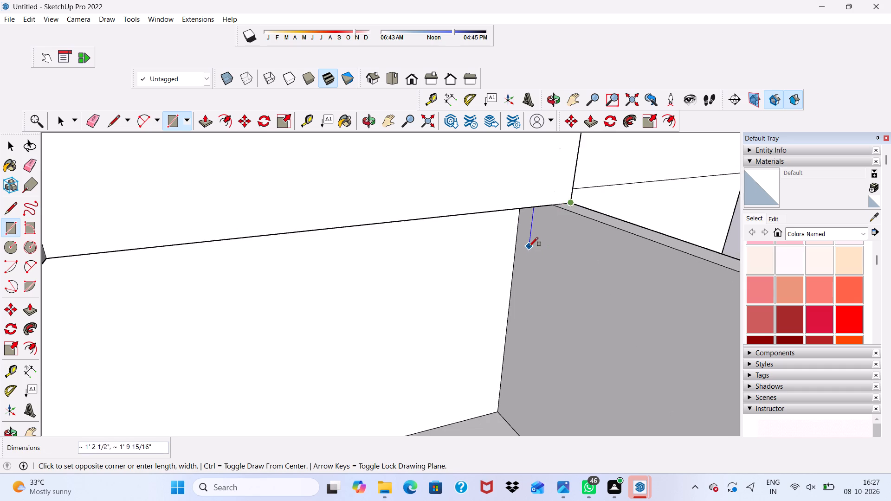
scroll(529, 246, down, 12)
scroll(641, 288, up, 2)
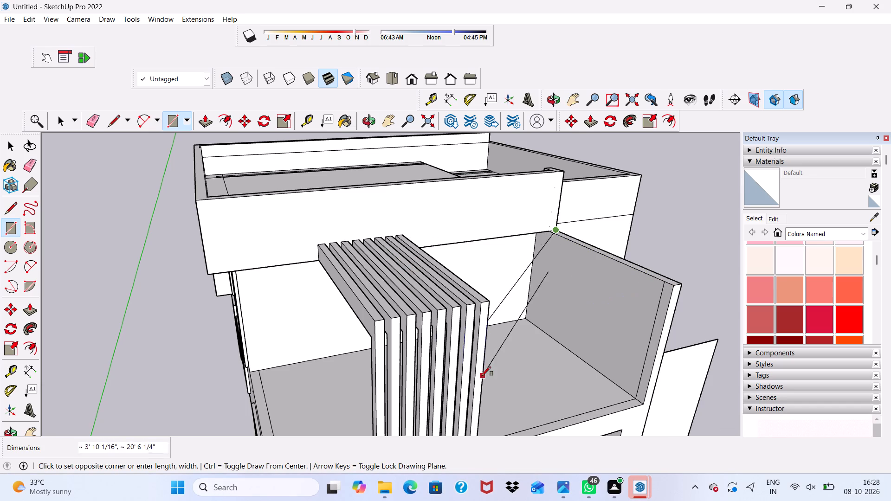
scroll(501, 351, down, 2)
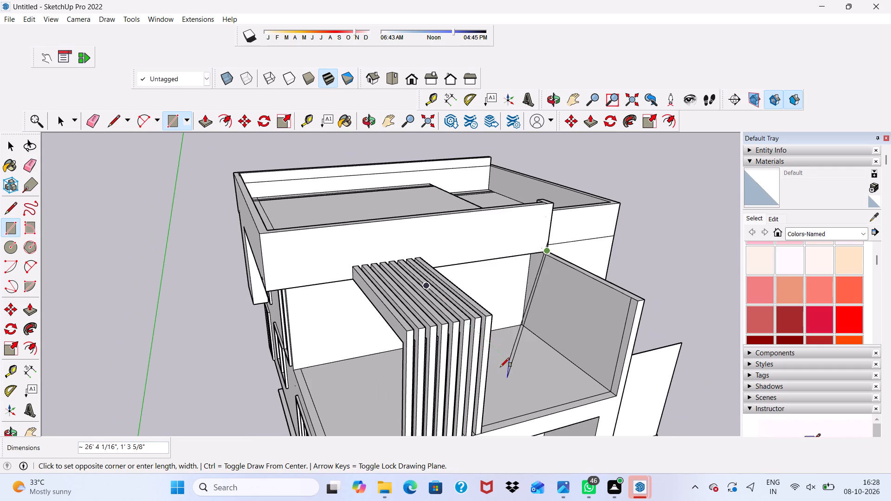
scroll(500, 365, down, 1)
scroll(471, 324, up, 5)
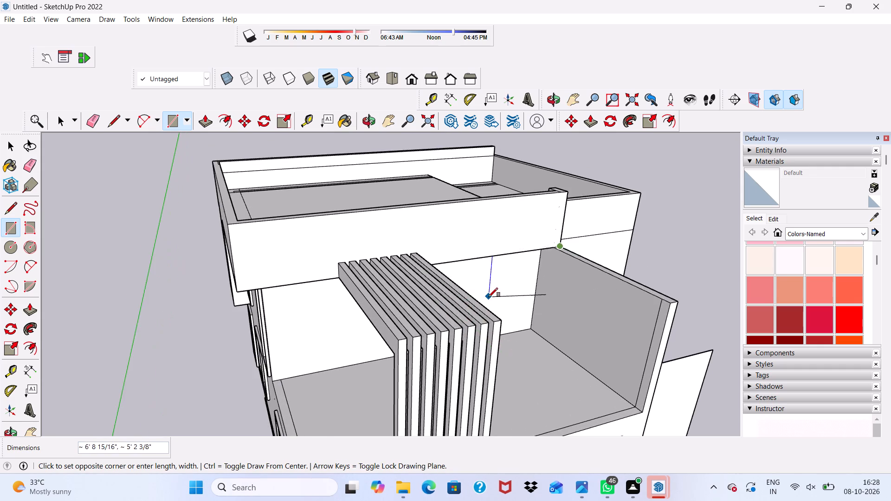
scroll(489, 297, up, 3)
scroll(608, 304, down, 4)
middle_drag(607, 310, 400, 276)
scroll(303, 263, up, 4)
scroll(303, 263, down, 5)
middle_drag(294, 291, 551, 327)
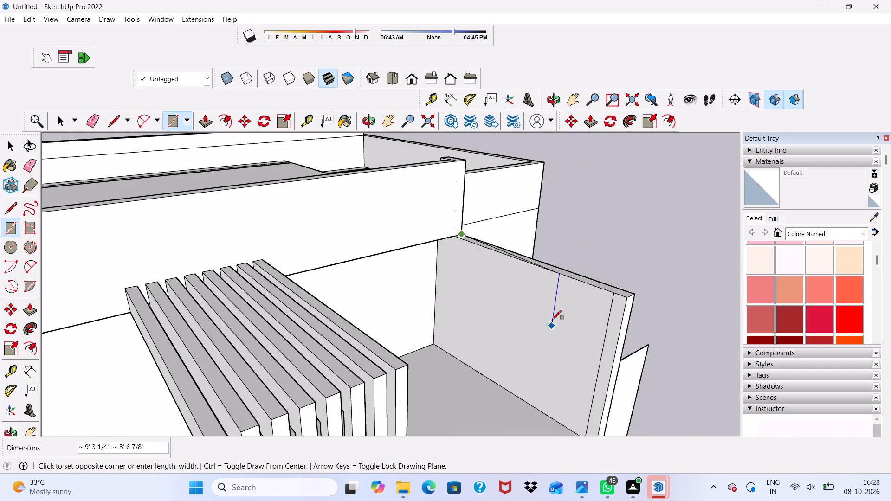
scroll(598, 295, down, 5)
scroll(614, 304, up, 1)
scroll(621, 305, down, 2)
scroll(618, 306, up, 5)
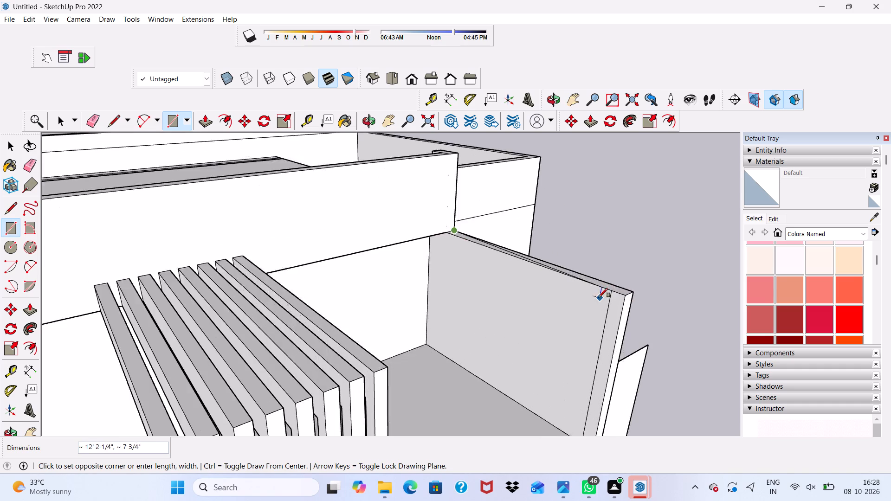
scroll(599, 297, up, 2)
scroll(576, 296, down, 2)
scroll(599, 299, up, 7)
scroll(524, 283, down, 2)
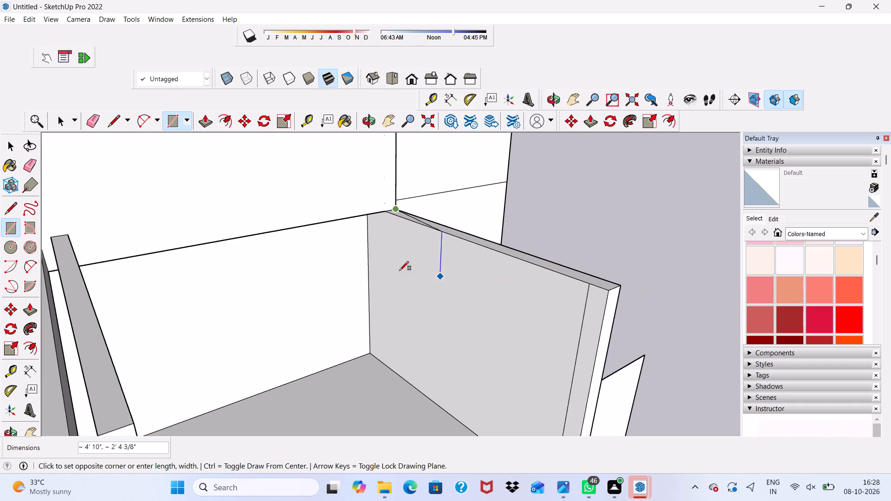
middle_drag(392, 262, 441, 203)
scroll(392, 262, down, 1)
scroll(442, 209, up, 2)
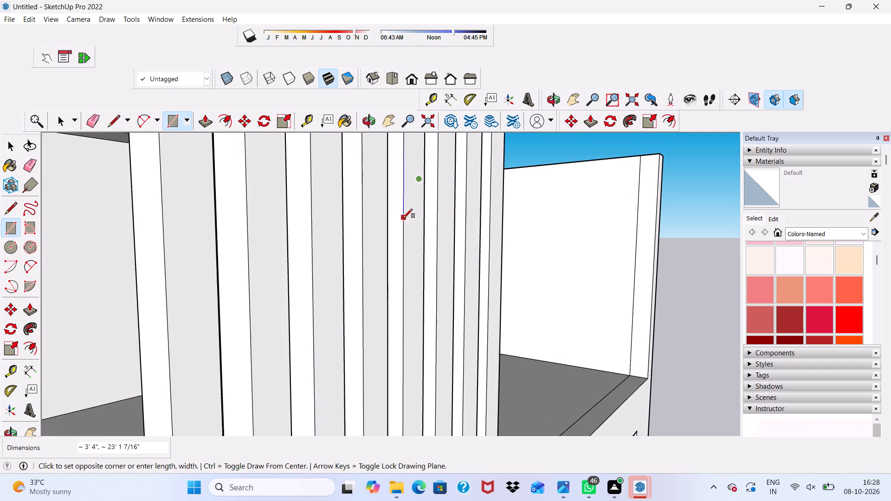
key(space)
Draw a rectangular strip about 11' 1" by 9" along the top edge of the terrace side wall's inner face.
scroll(481, 217, down, 1)
middle_drag(481, 216, 324, 206)
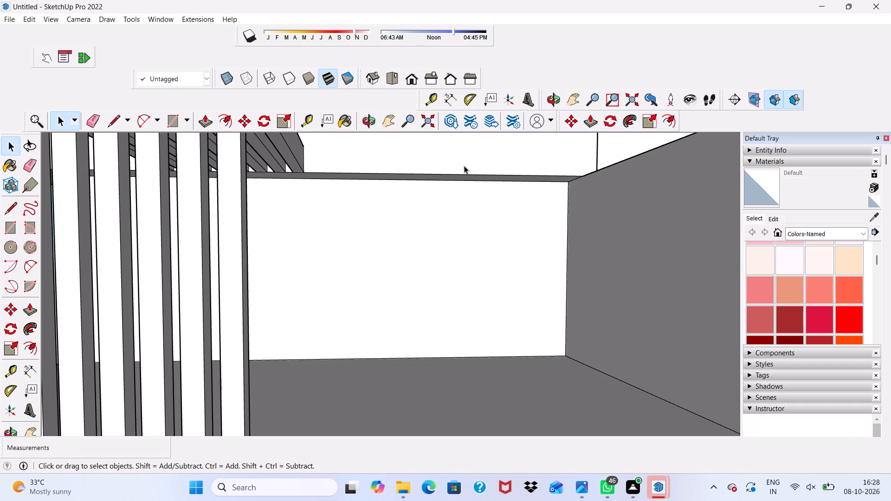
click(180, 121)
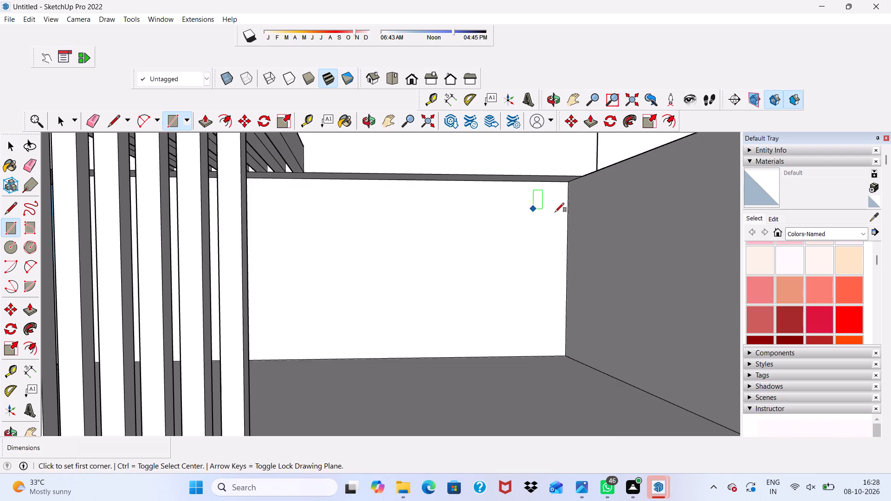
scroll(568, 213, up, 3)
middle_drag(568, 213, 677, 245)
scroll(569, 213, down, 1)
middle_drag(677, 245, 561, 225)
scroll(555, 224, up, 1)
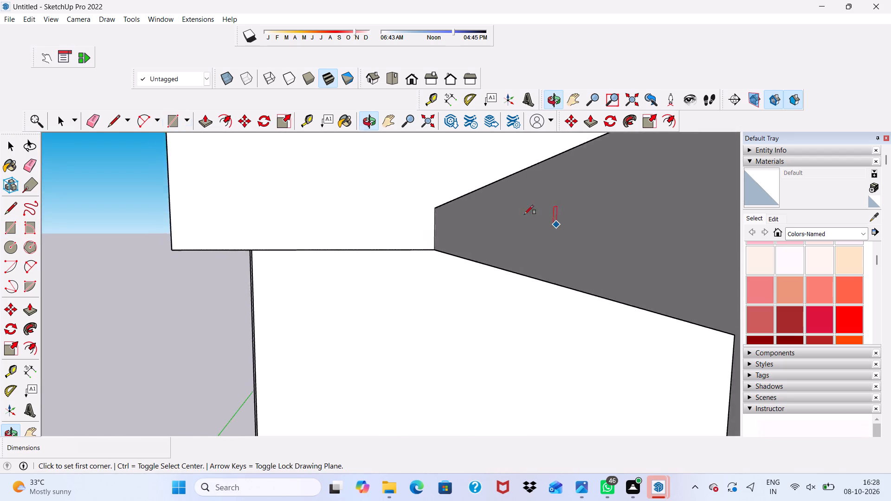
scroll(284, 199, down, 11)
scroll(563, 241, up, 8)
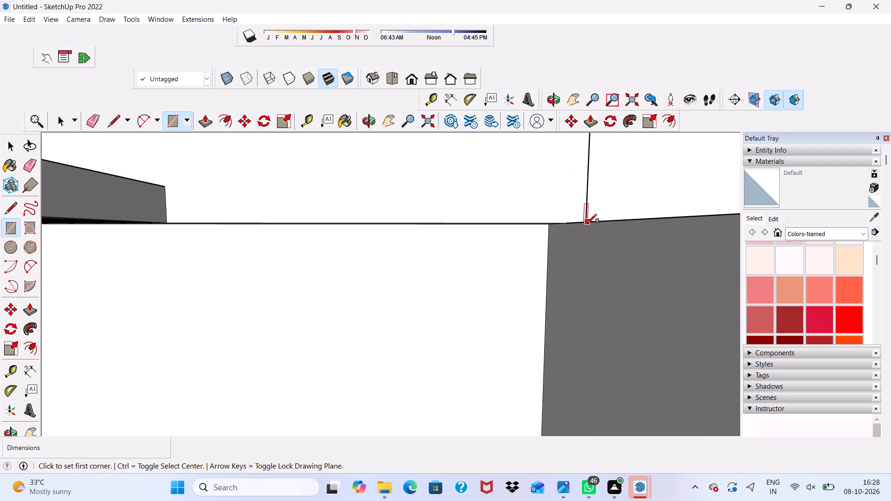
click(585, 221)
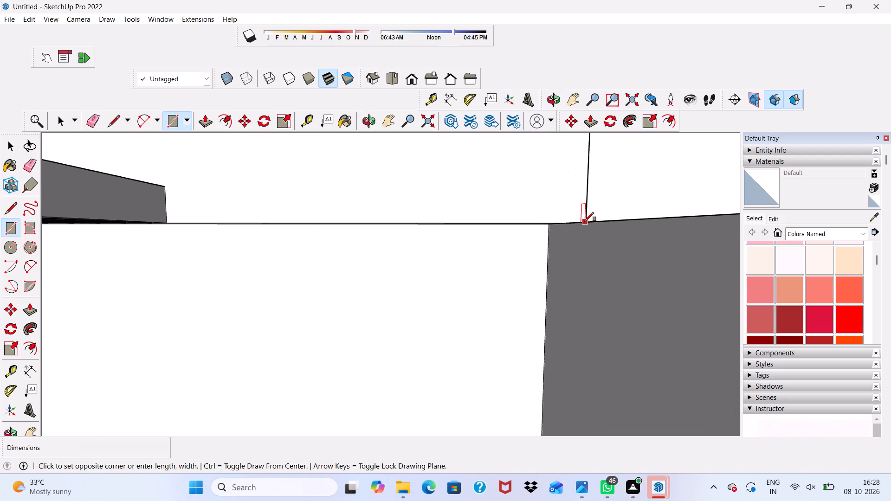
scroll(585, 221, down, 13)
middle_drag(570, 259, 653, 250)
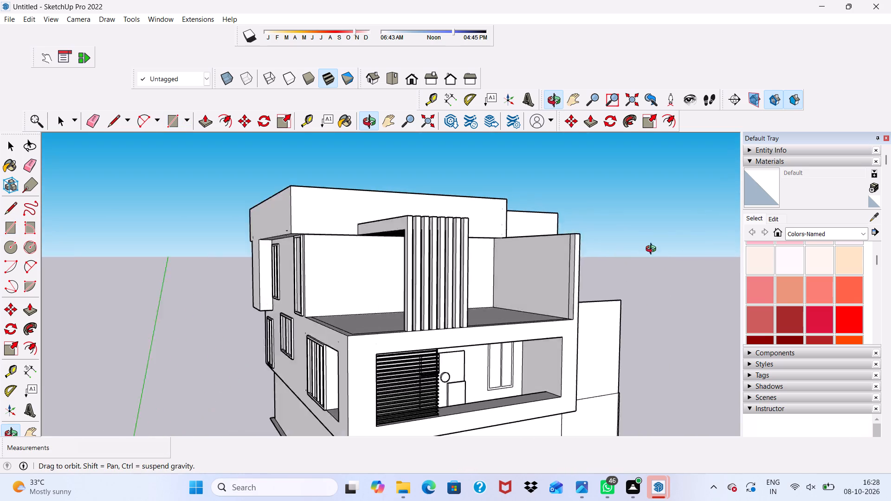
middle_drag(653, 250, 719, 265)
scroll(629, 238, up, 3)
scroll(533, 240, up, 6)
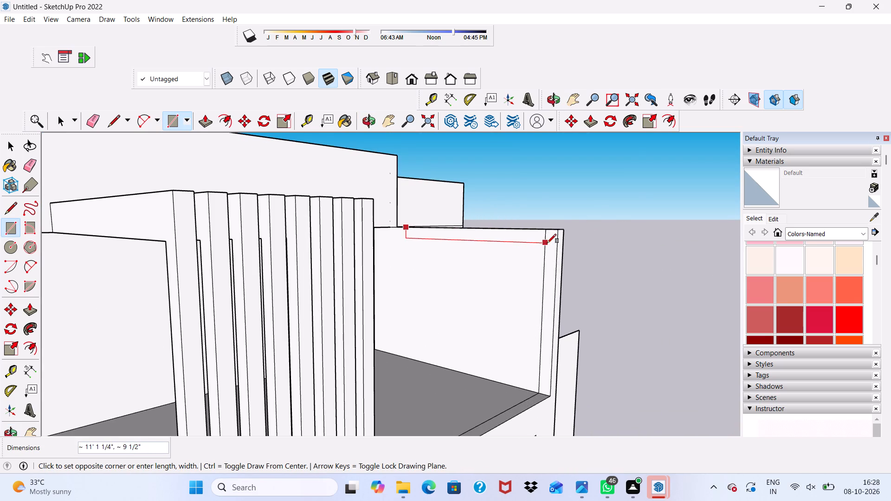
click(542, 242)
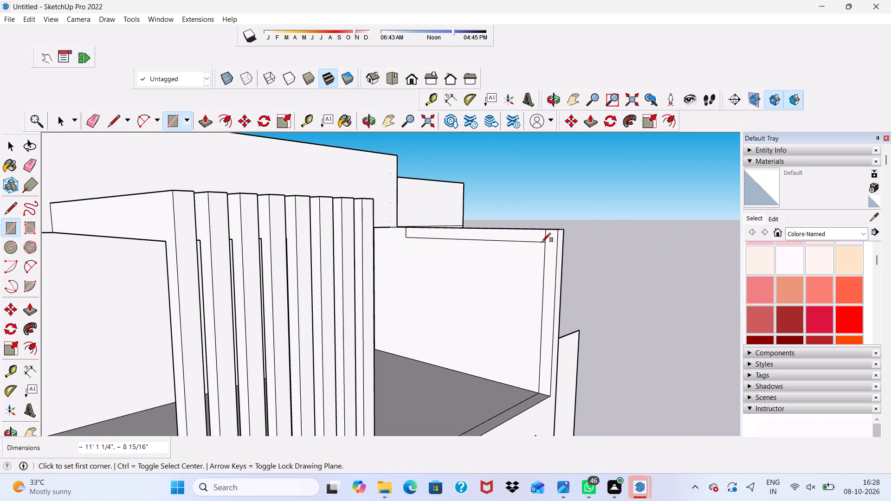
key(space)
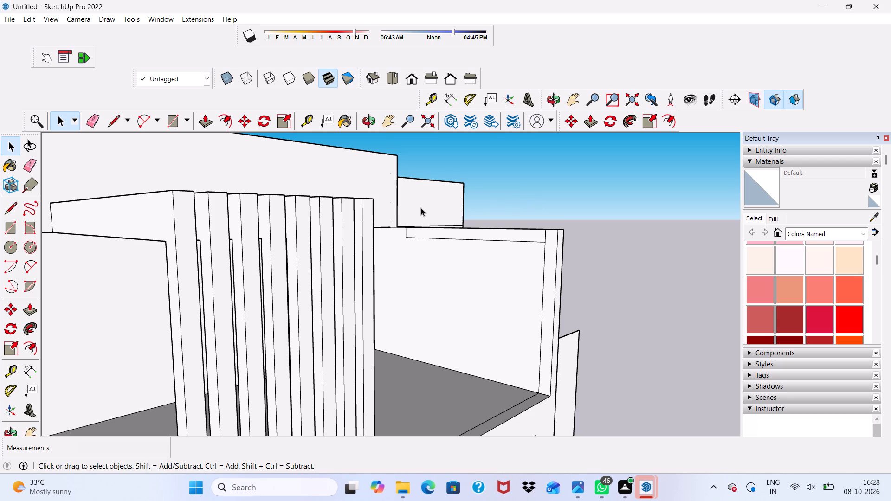
Extrude the side wall's top strip about 14' 8 3/4" across the terrace to the nearest pergola slat as a roof slab.
scroll(311, 162, up, 1)
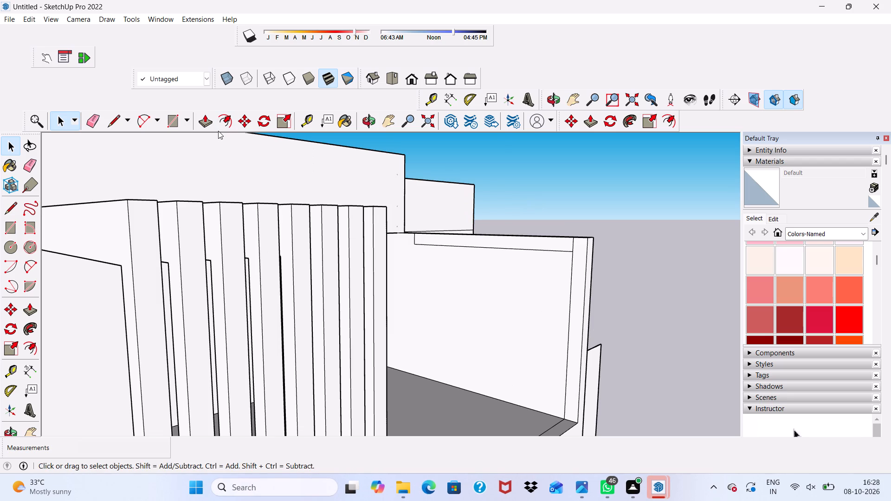
click(208, 123)
click(482, 238)
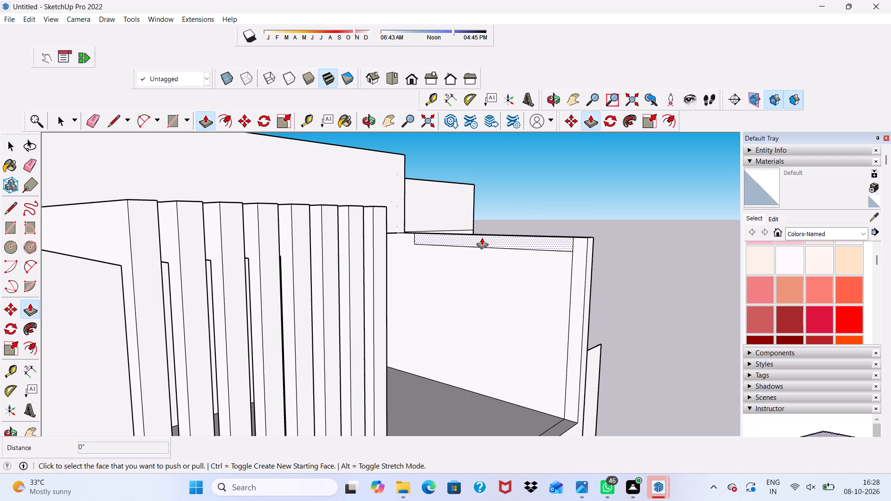
scroll(434, 236, down, 7)
middle_drag(439, 241, 418, 257)
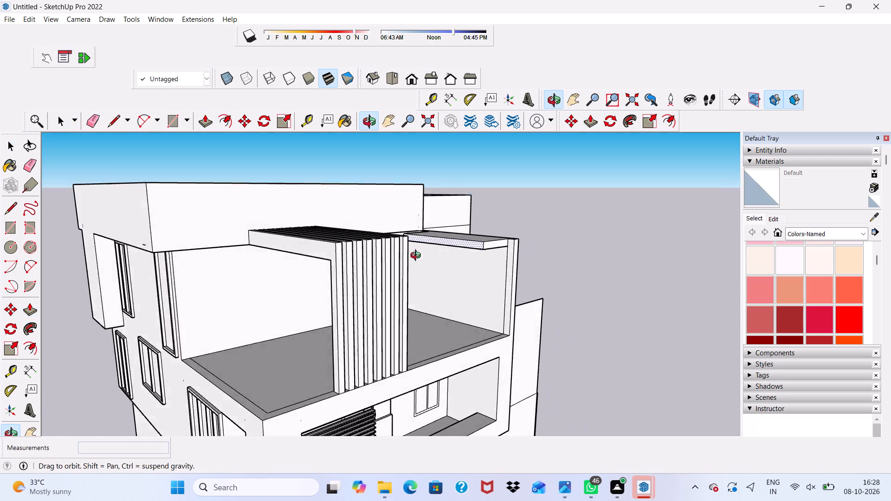
middle_drag(418, 257, 316, 270)
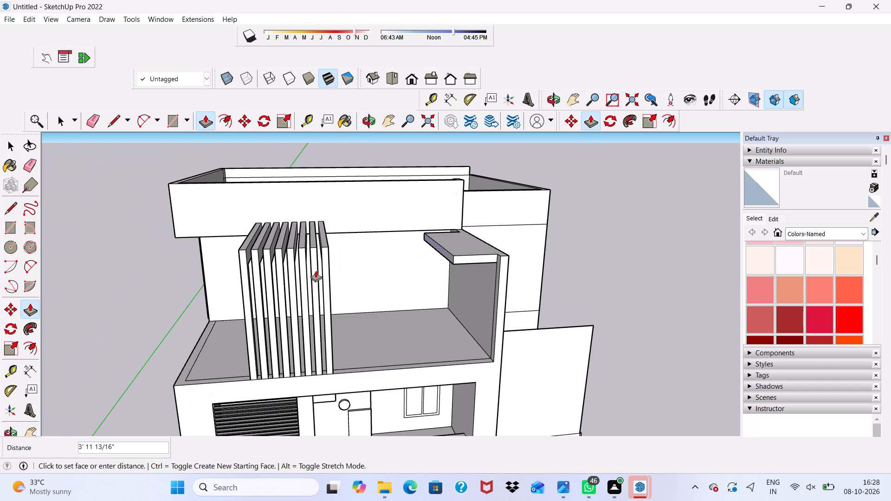
scroll(315, 267, up, 2)
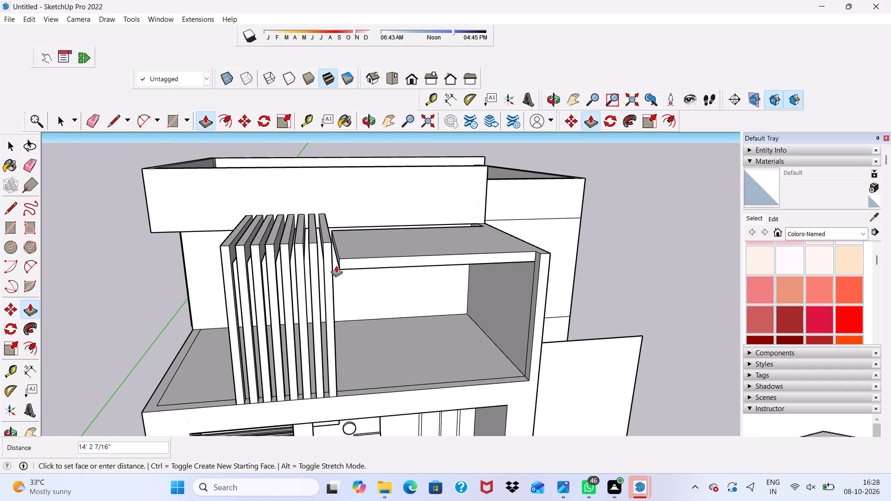
scroll(336, 265, up, 1)
click(334, 260)
scroll(343, 259, down, 4)
middle_drag(458, 291, 426, 189)
scroll(426, 189, up, 4)
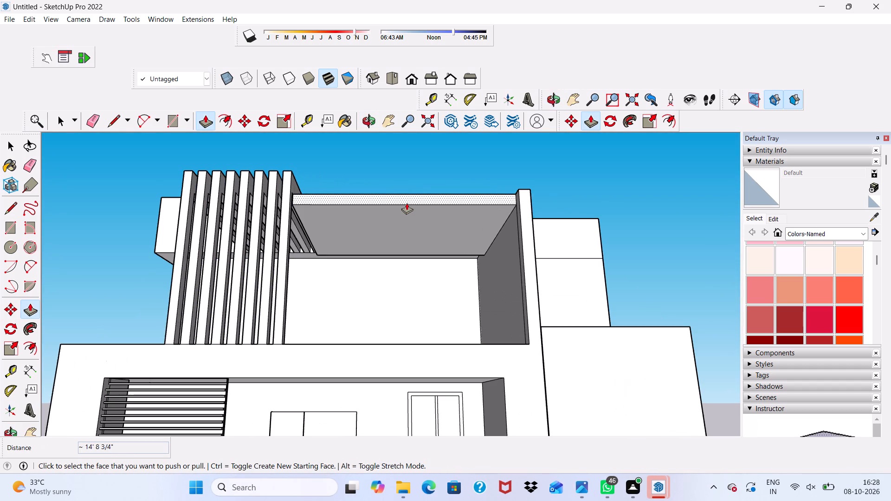
key(space)
scroll(472, 249, down, 3)
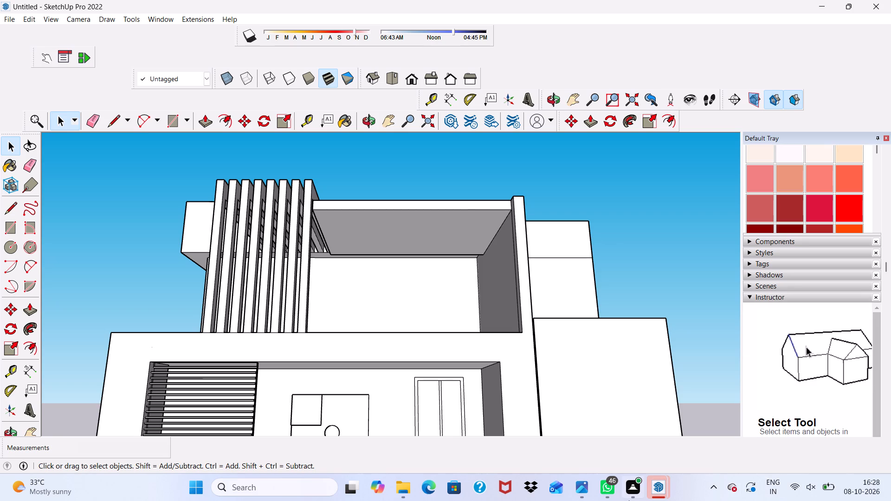